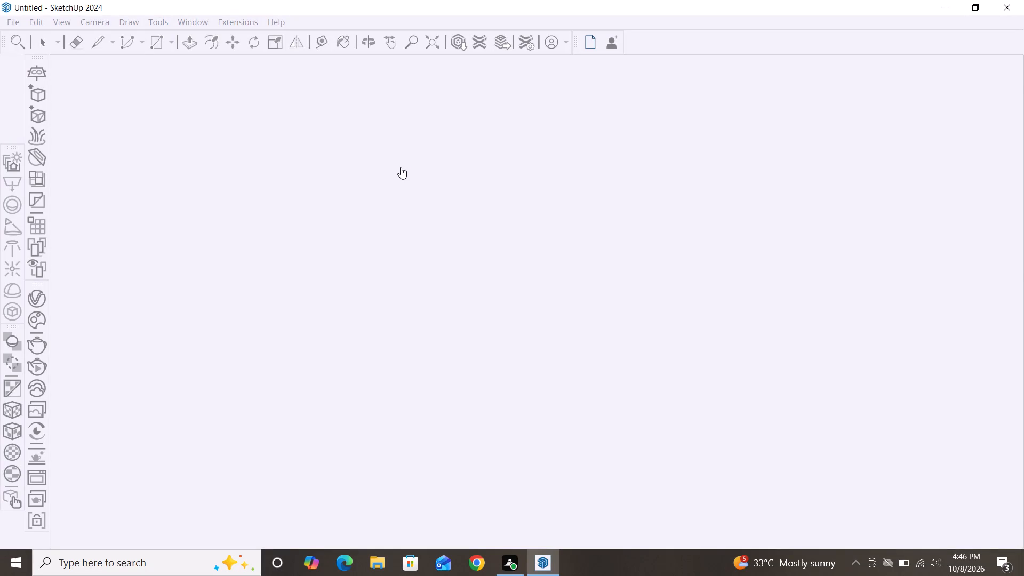
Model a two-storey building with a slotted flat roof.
Draw a 10' by 10' rectangle on the ground plane, between the red and green axes and away from the origin.
scroll(298, 166, "down", 3)
scroll(255, 180, "down", 7)
scroll(187, 165, "down", 2)
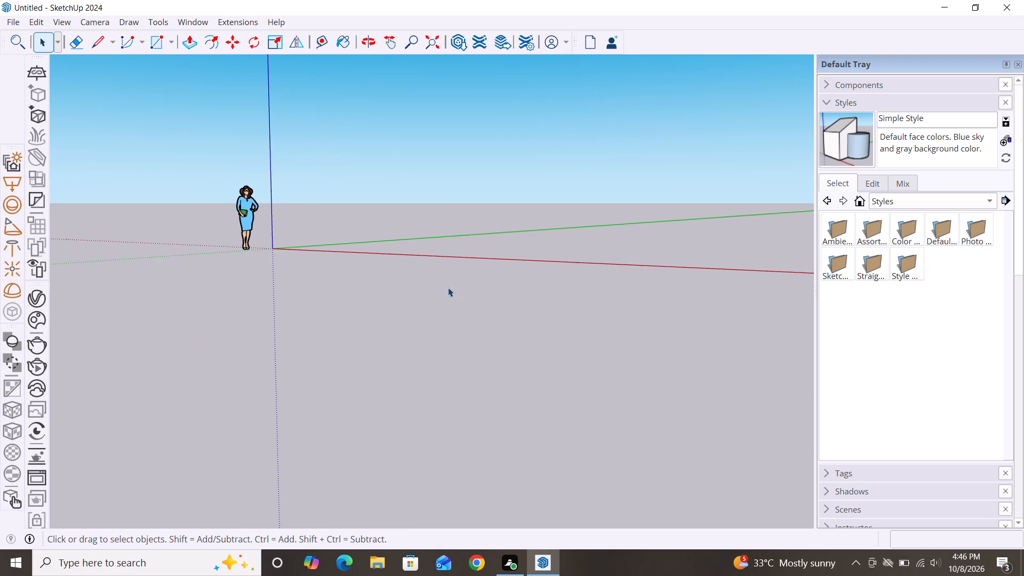
middle_click_drag(458, 283, 476, 376, "alt")
scroll(311, 269, "down", 2)
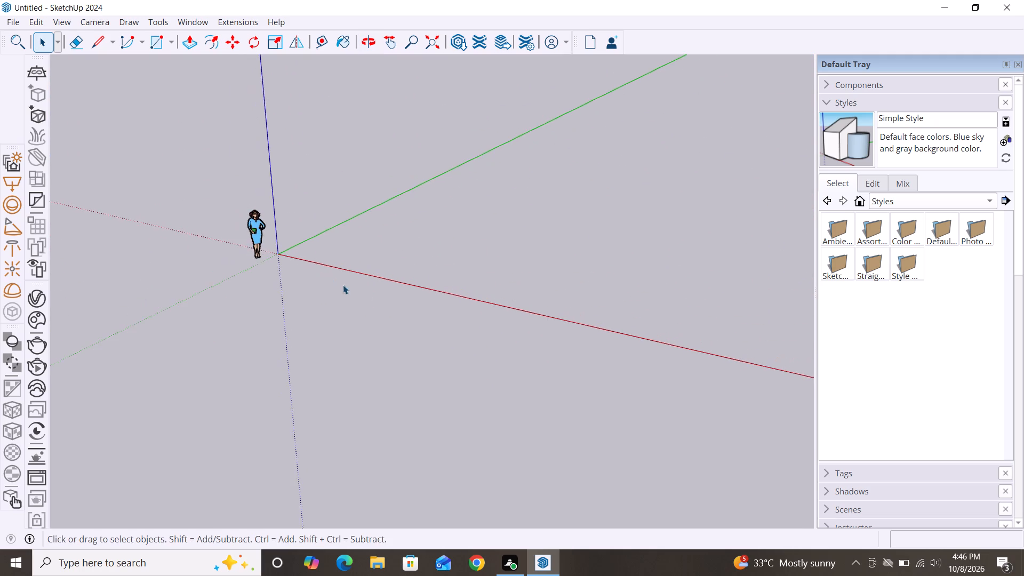
scroll(343, 285, "down", 5)
middle_click_drag(473, 357, 398, 338, "alt")
scroll(449, 270, "up", 3)
middle_click_drag(442, 304, 443, 329, "alt")
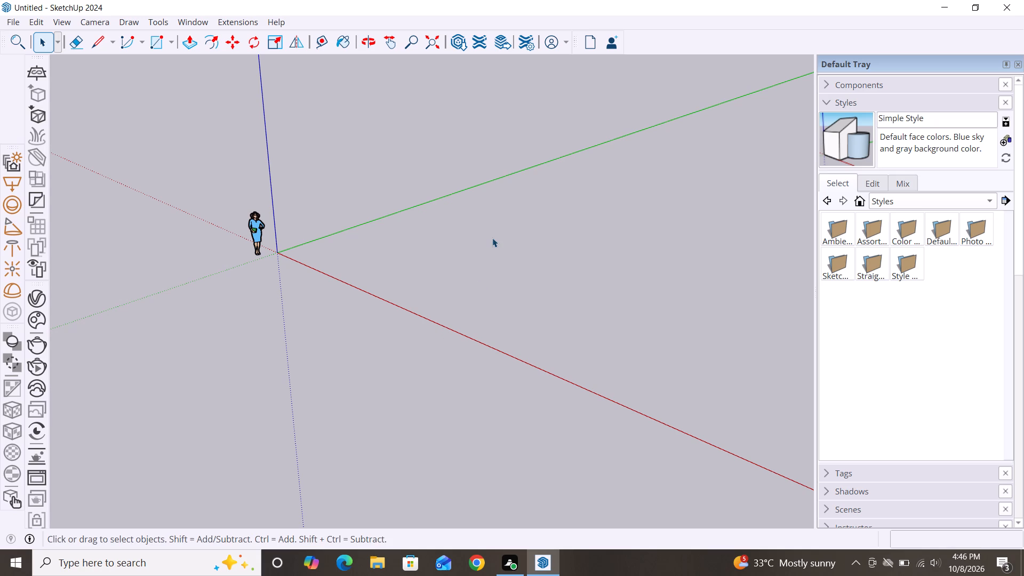
key("r")
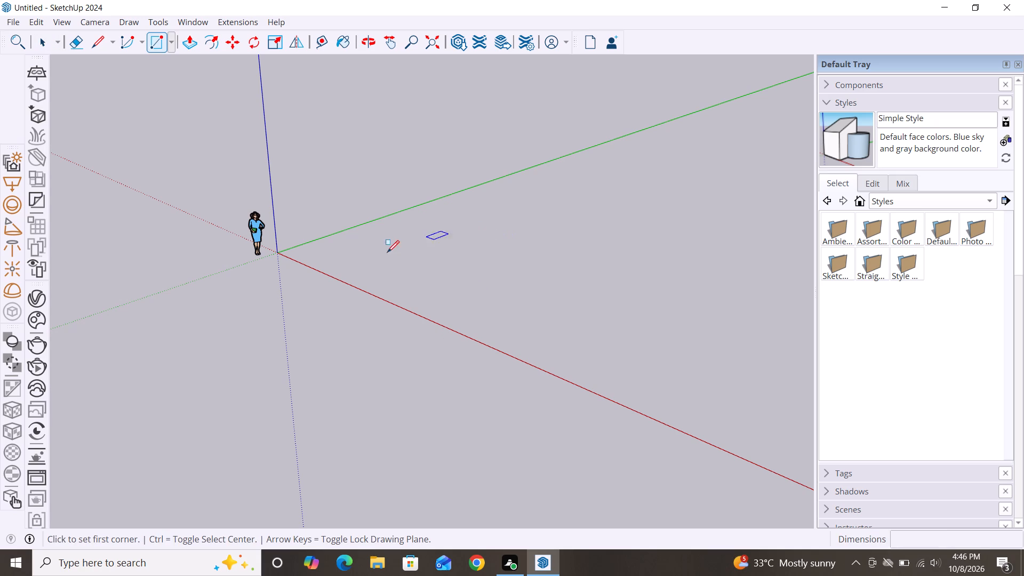
left_click(414, 230)
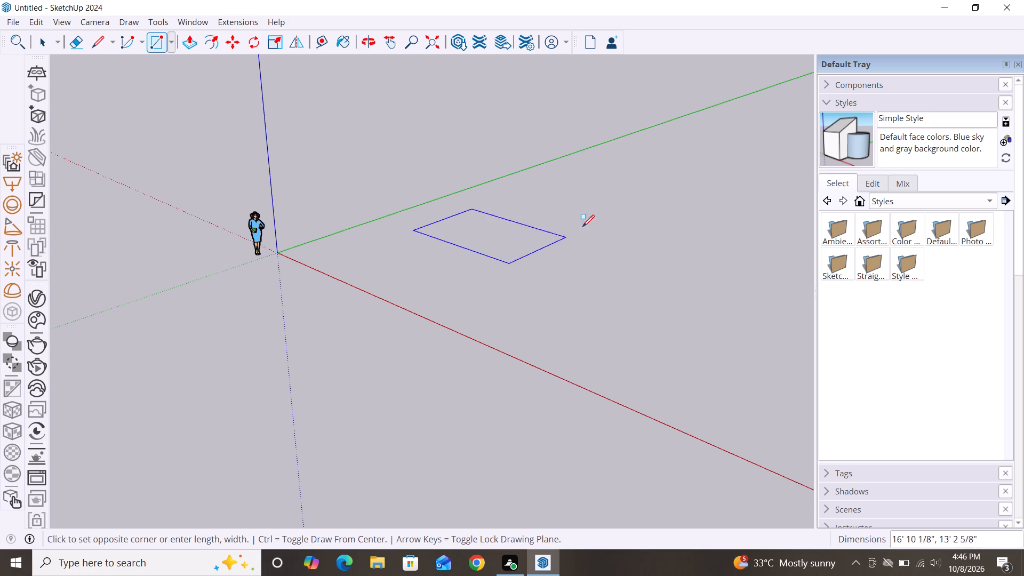
type("10',10'")
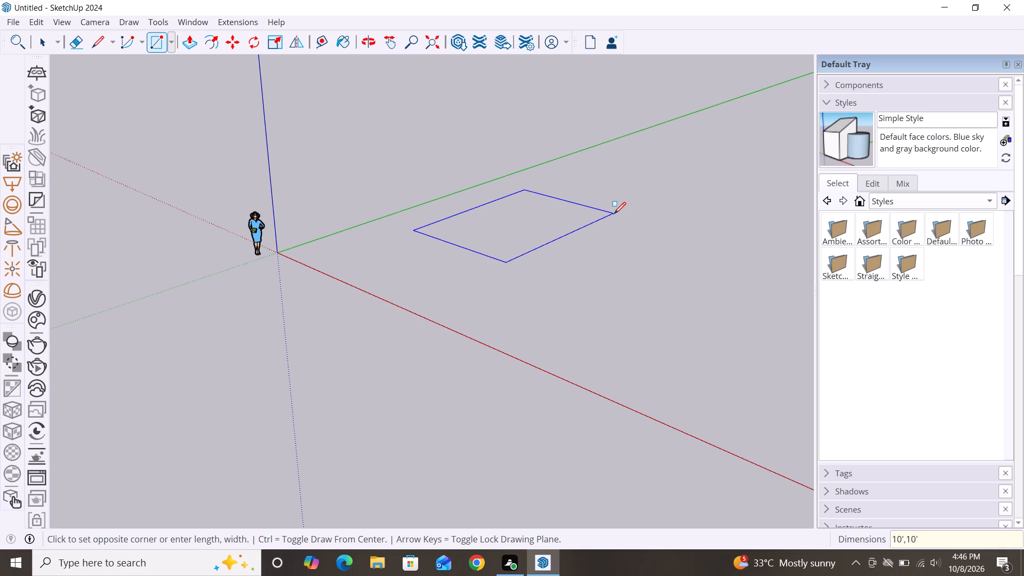
key("Return")
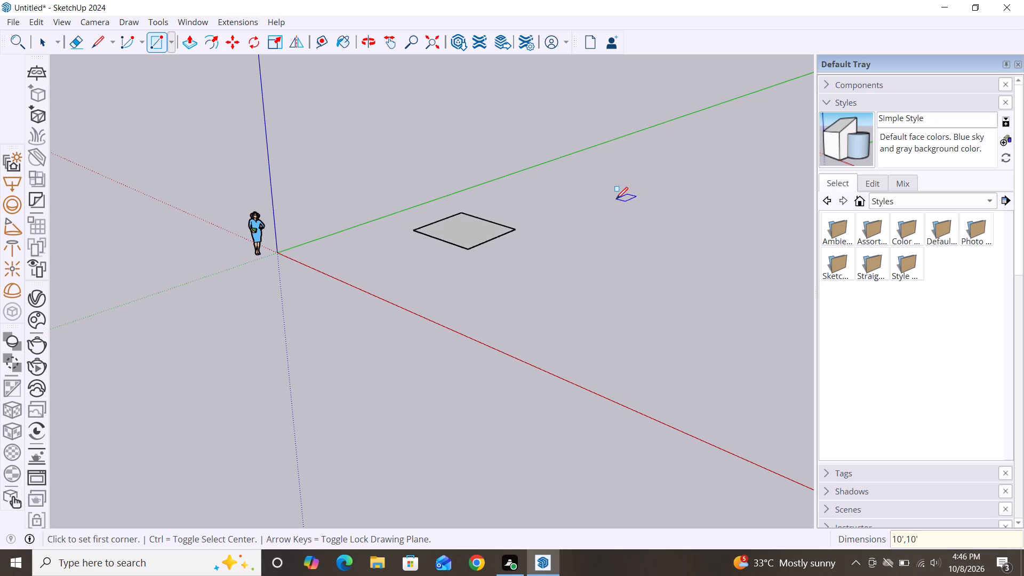
key("space")
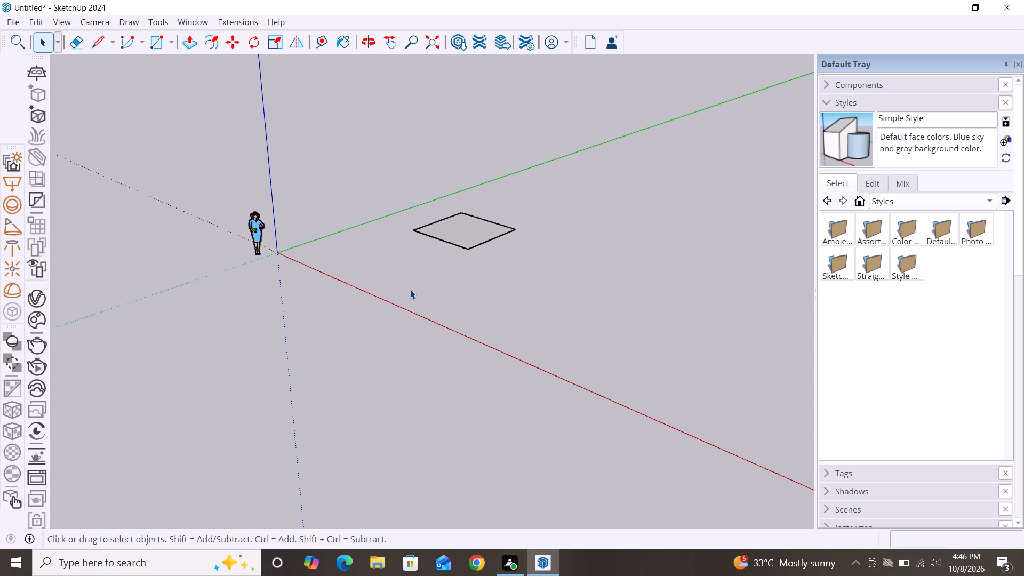
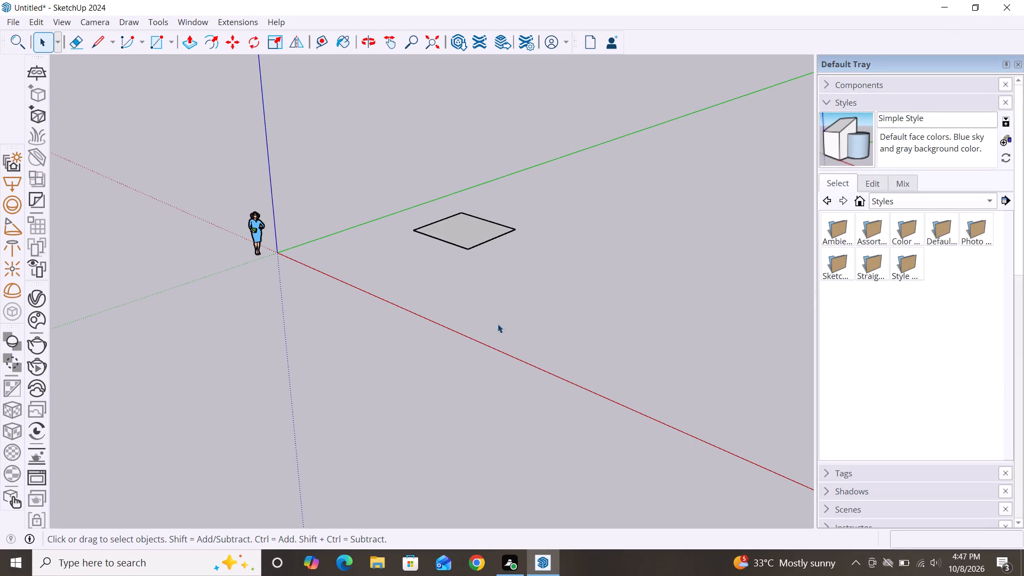
Offset the outline of the 10' square inward by 9".
scroll(444, 195, "up", 3)
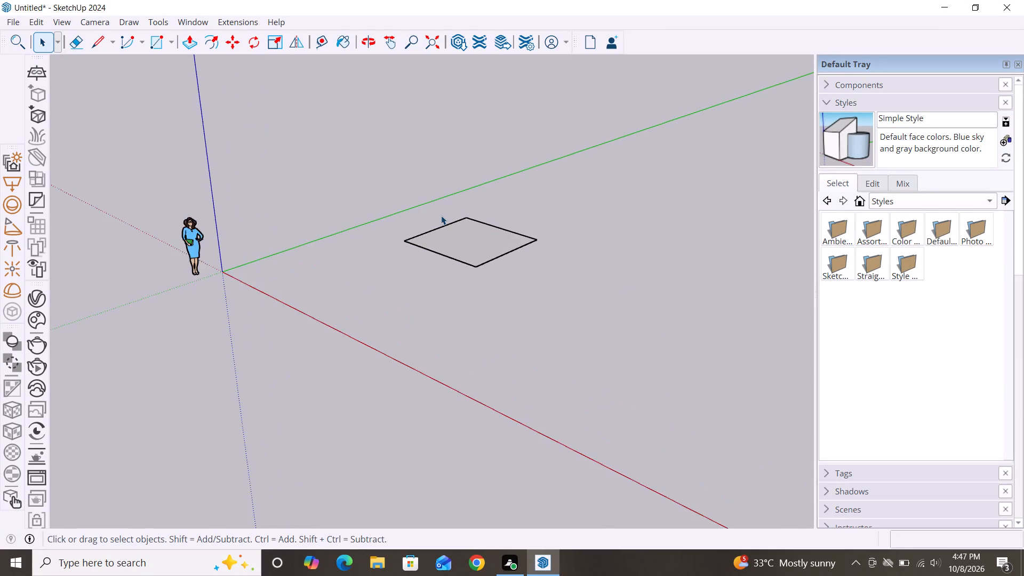
scroll(441, 215, "up", 2)
middle_click_drag(484, 249, 505, 325, "alt")
scroll(486, 238, "up", 7)
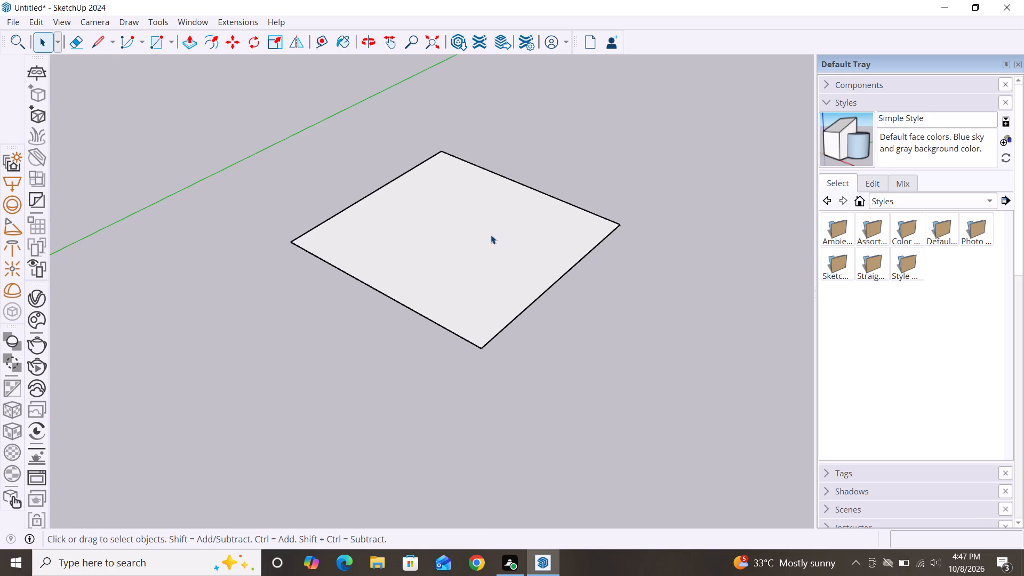
key("f")
left_click(416, 302)
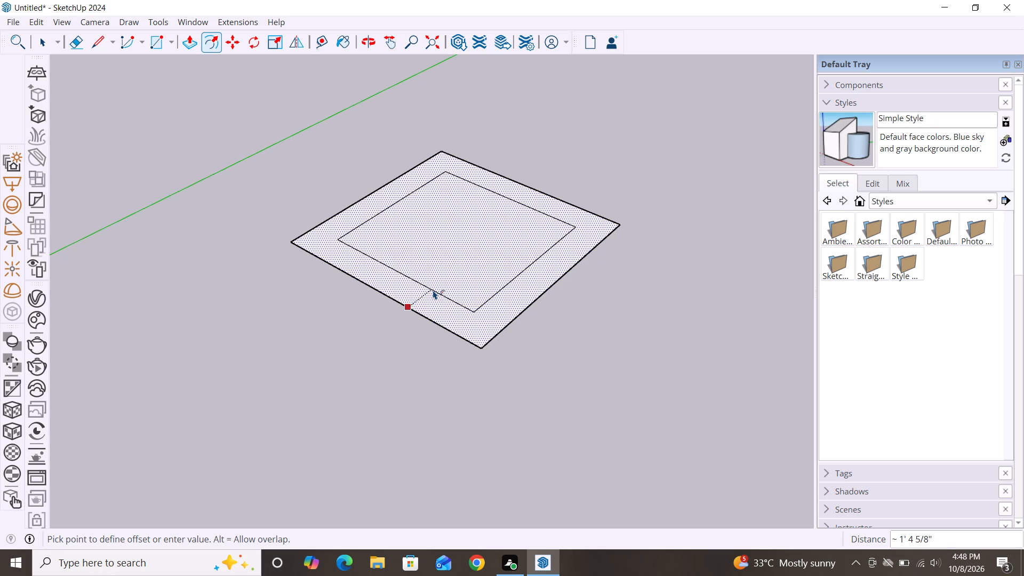
type("9\"")
key("Return")
key("space")
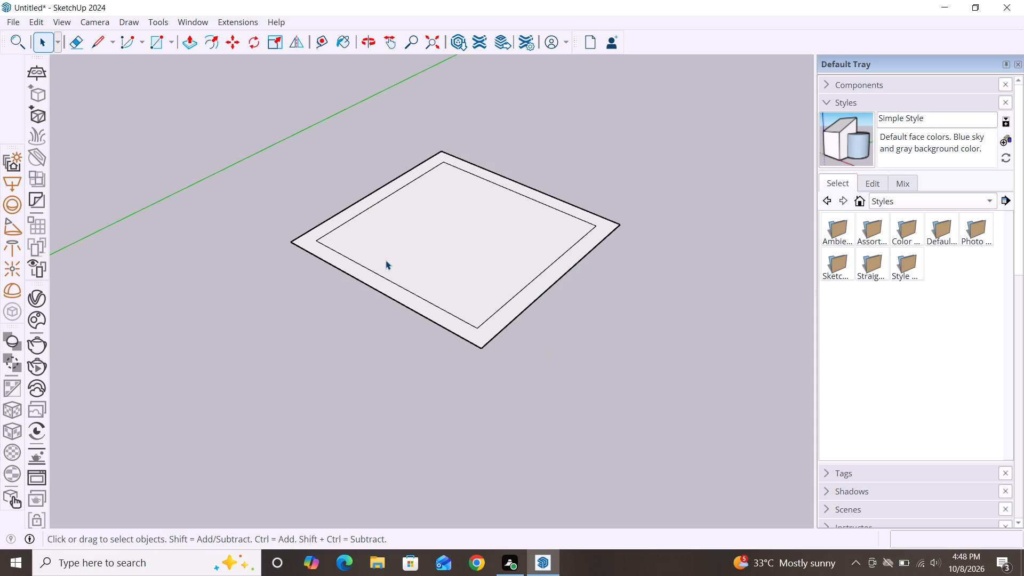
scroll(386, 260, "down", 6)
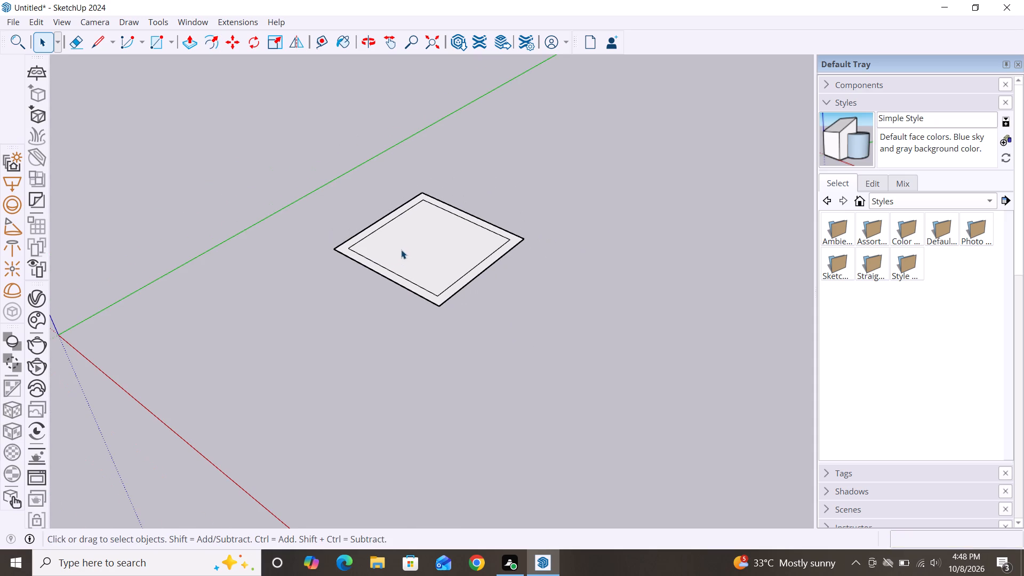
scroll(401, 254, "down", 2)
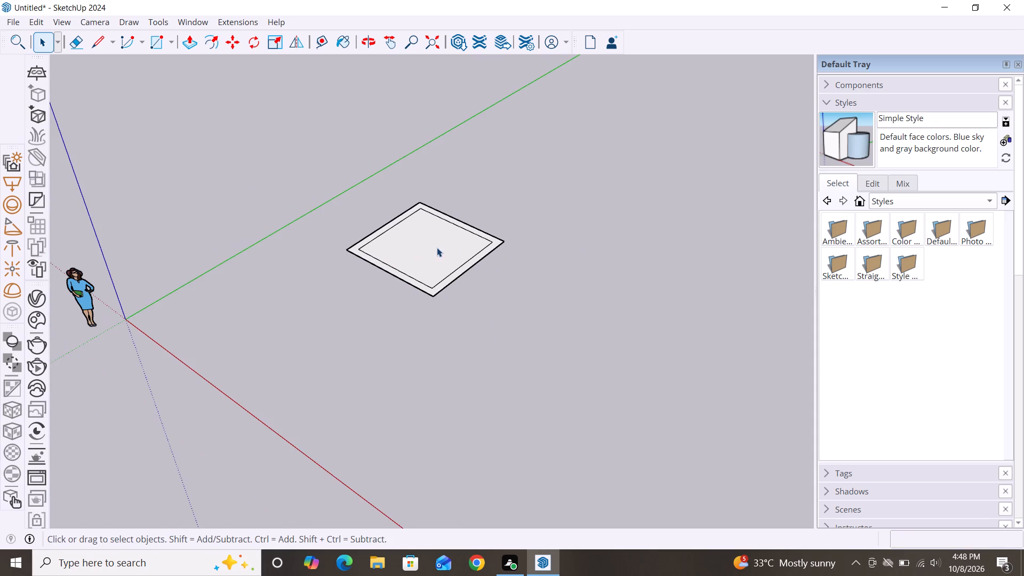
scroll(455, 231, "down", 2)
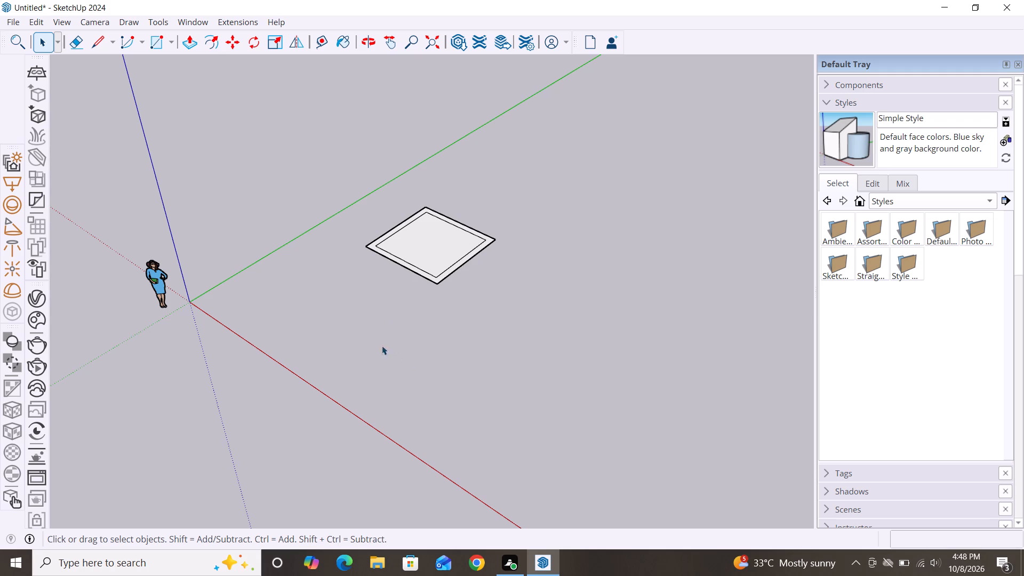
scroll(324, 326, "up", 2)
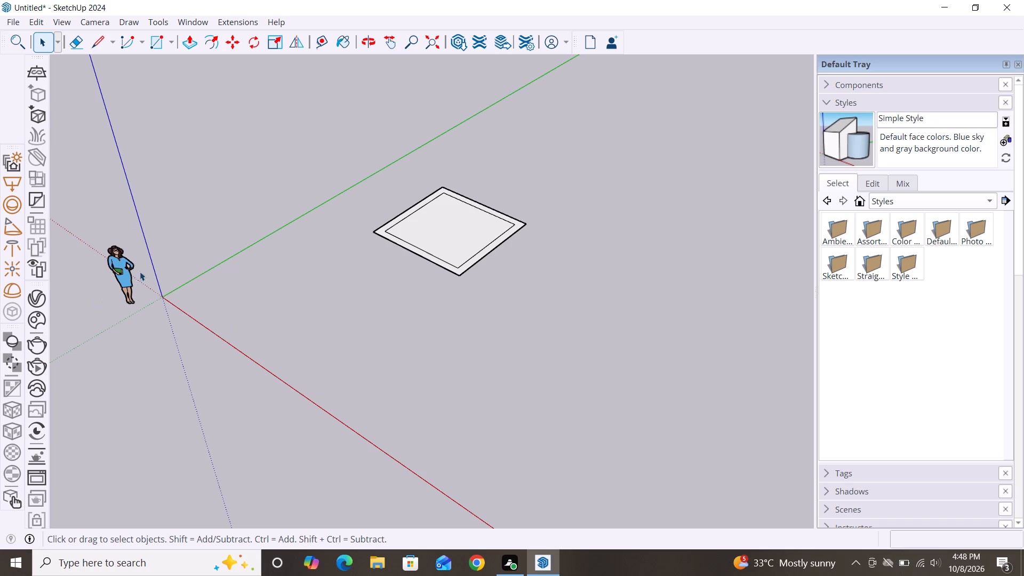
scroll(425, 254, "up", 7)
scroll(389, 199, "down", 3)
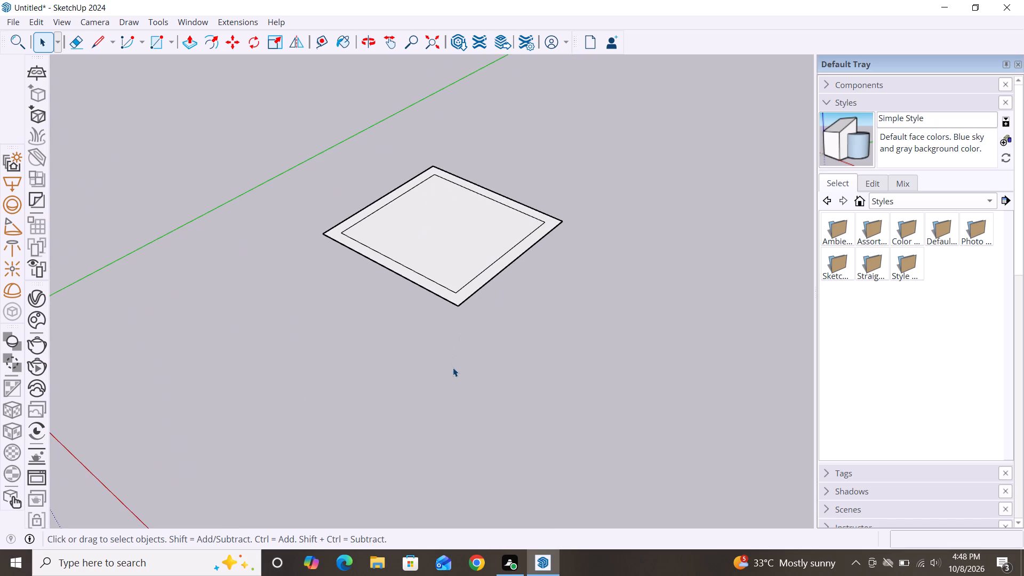
Move the front edge of the inner square outward onto the front edge of the outer square.
middle_click_drag(451, 363, 628, 334, "alt")
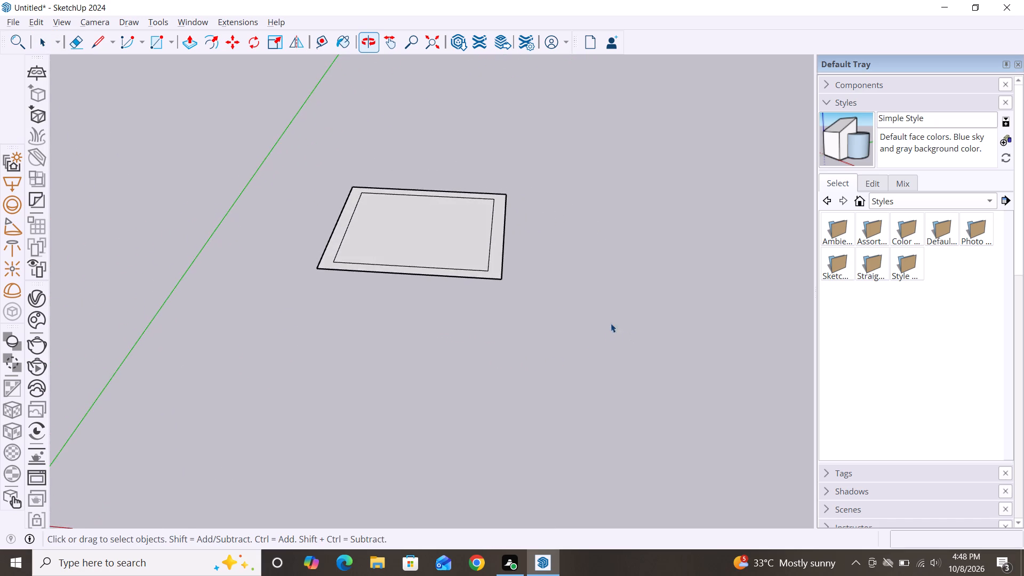
scroll(396, 249, "up", 7)
double_click(411, 289)
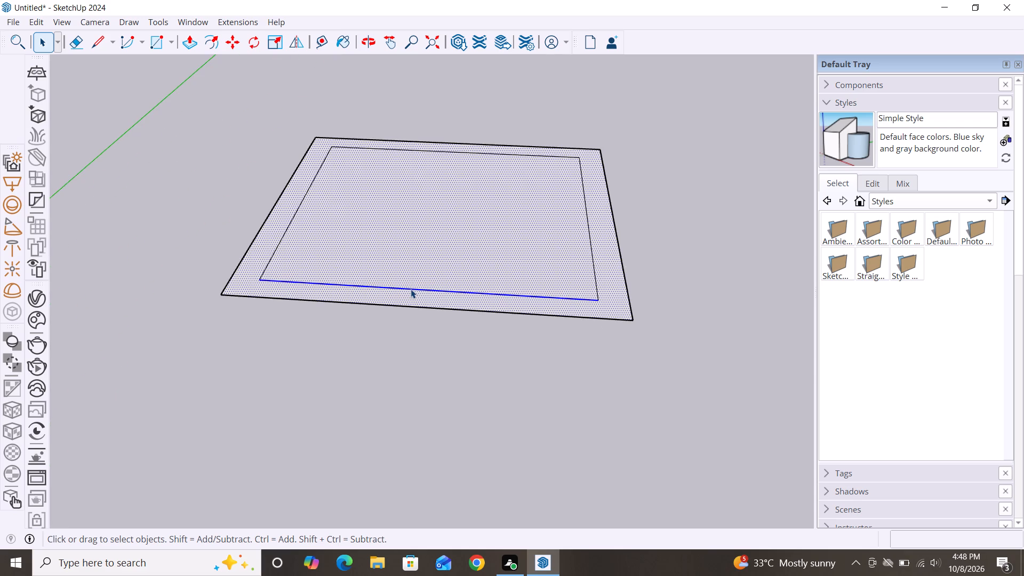
left_click(415, 355)
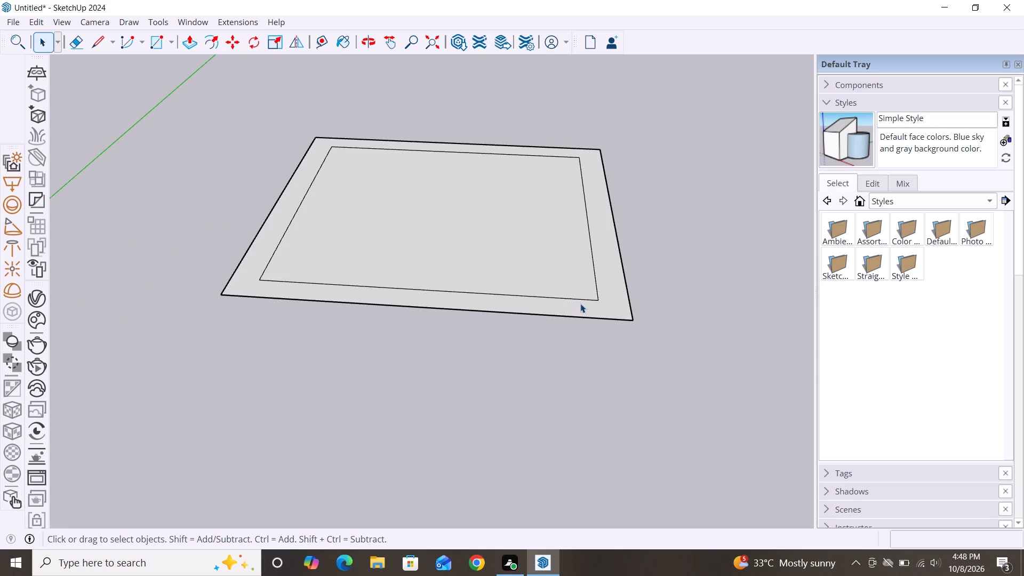
double_click(583, 299)
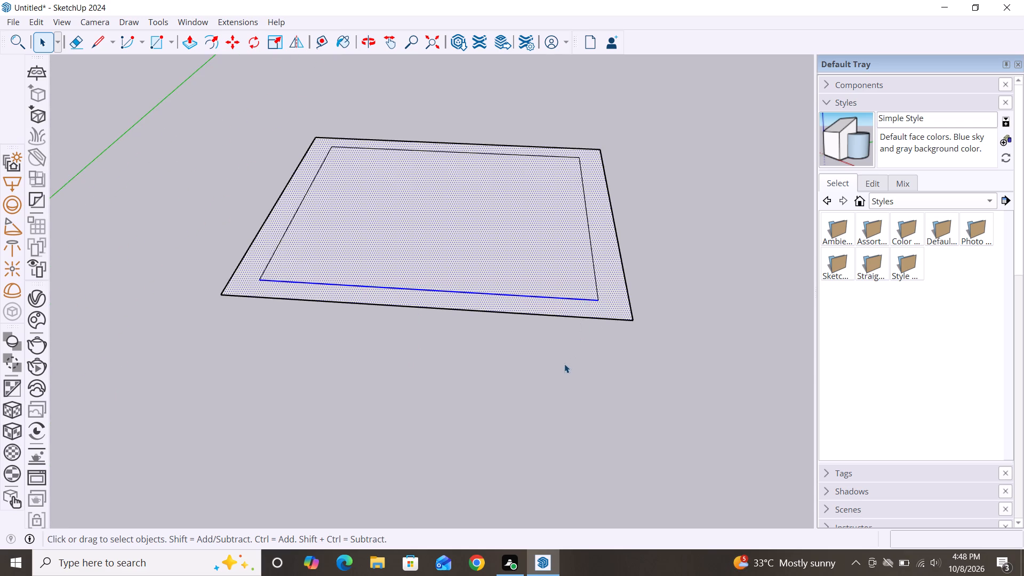
left_click(564, 364)
left_click(550, 297)
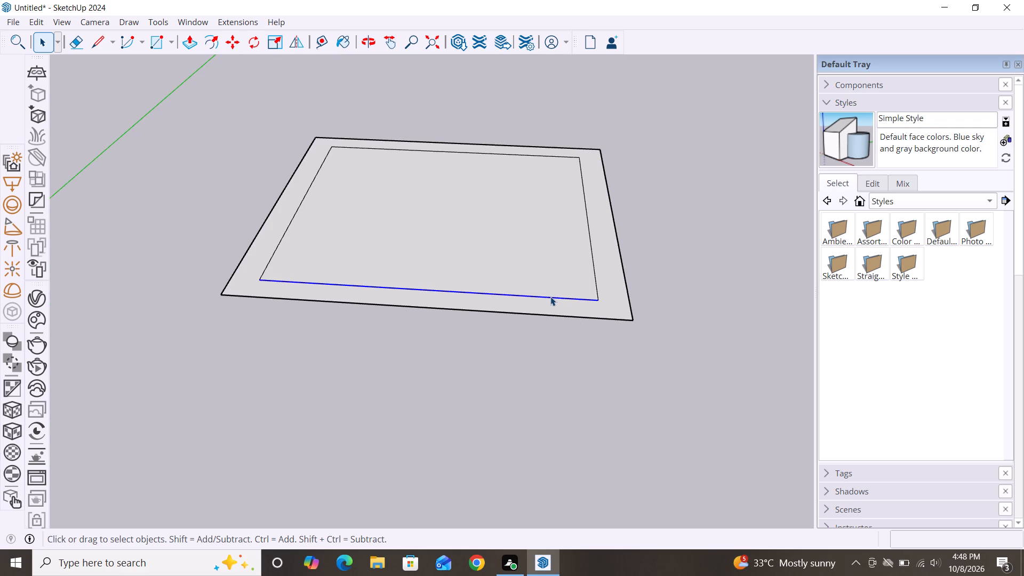
key("m")
key("space")
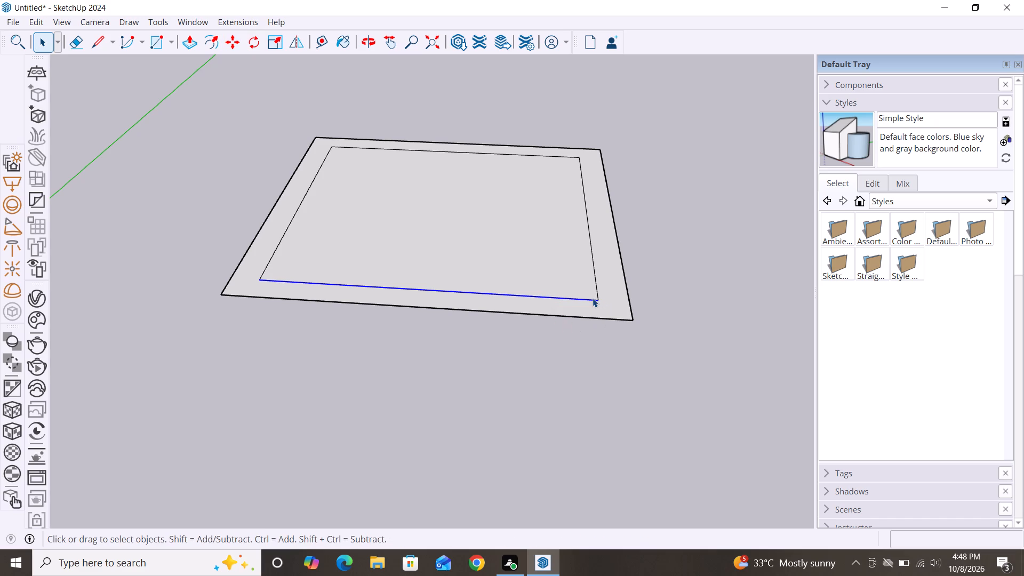
key("m")
left_click(594, 303)
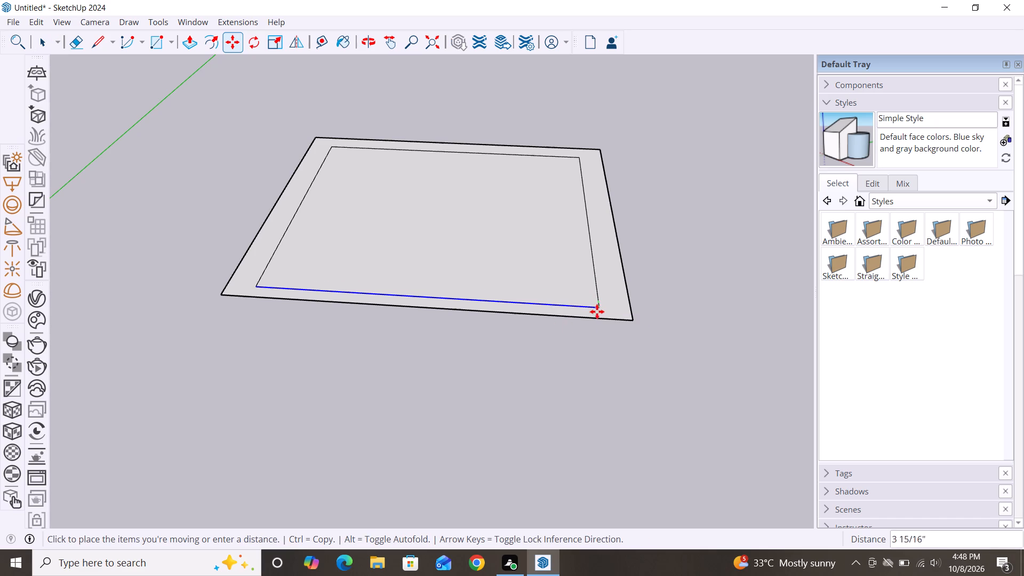
left_click(601, 319)
key("space")
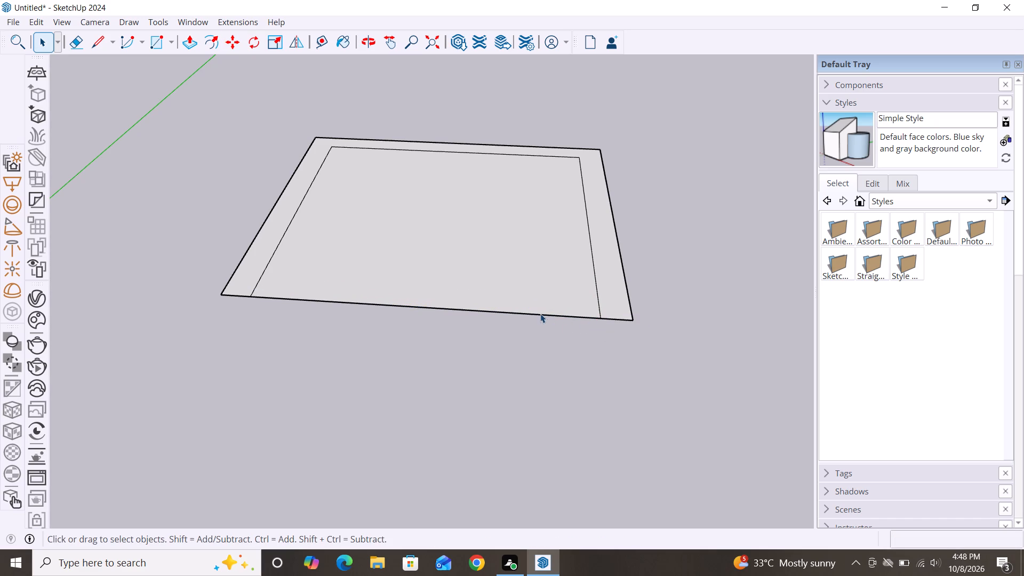
Erase the front edge between the two side strips to open the frame into a U-shaped wall outline.
key("e")
left_click(485, 311)
scroll(486, 294, "down", 5)
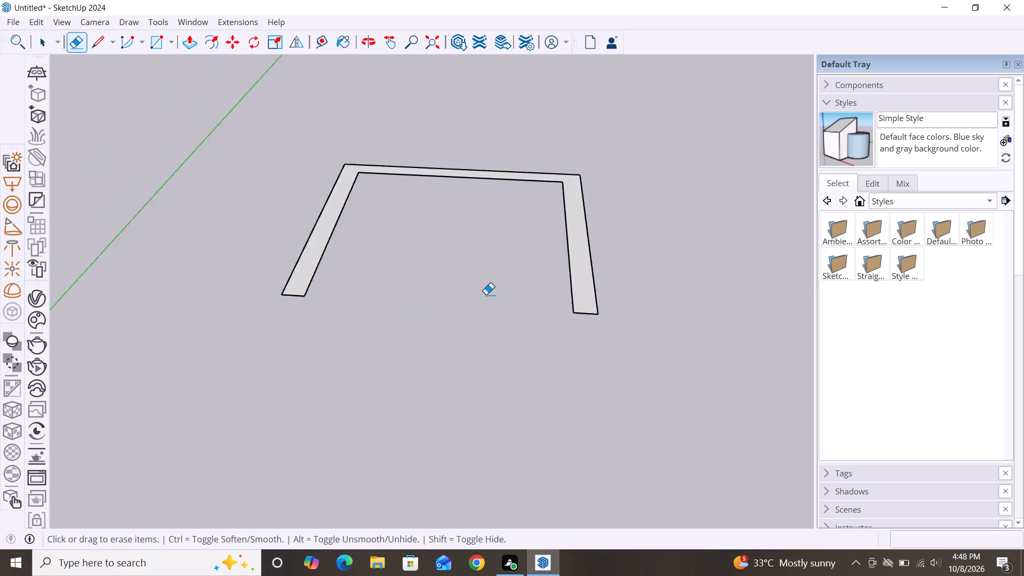
key("space")
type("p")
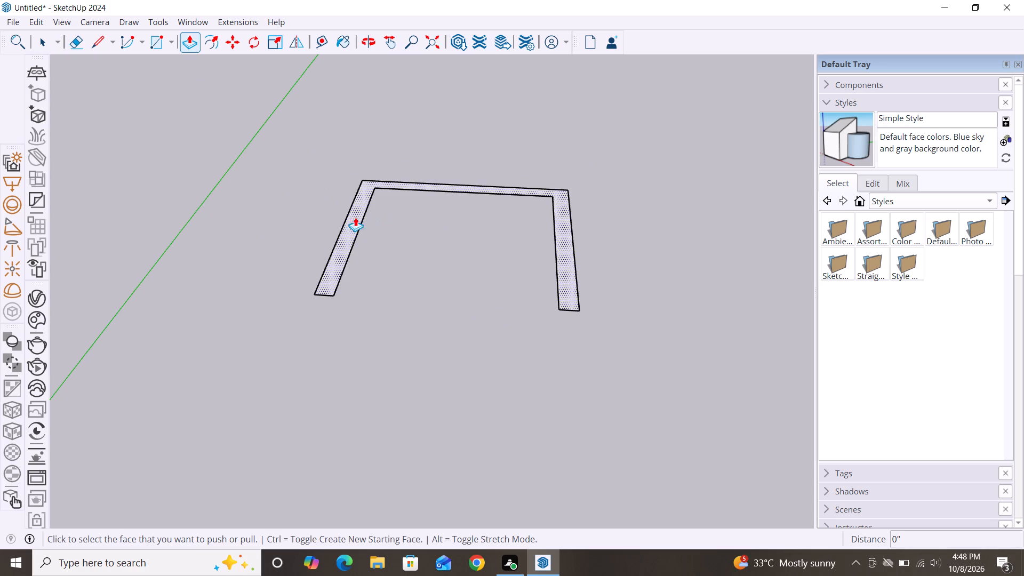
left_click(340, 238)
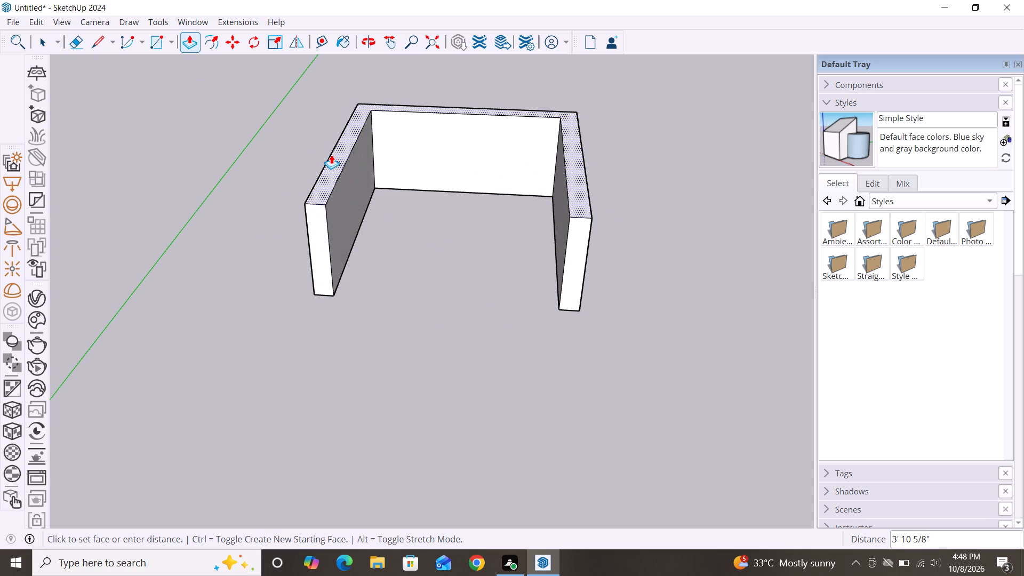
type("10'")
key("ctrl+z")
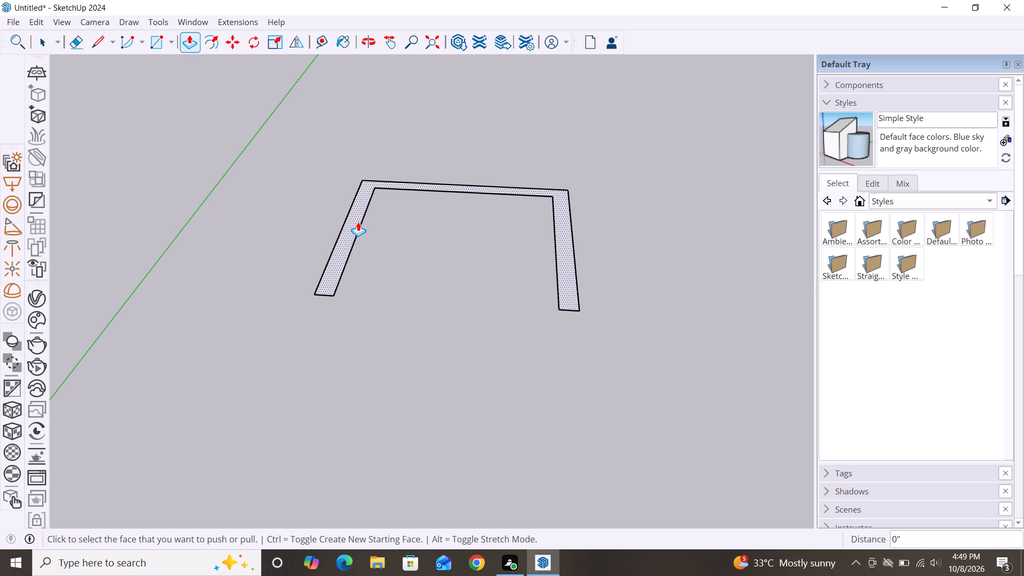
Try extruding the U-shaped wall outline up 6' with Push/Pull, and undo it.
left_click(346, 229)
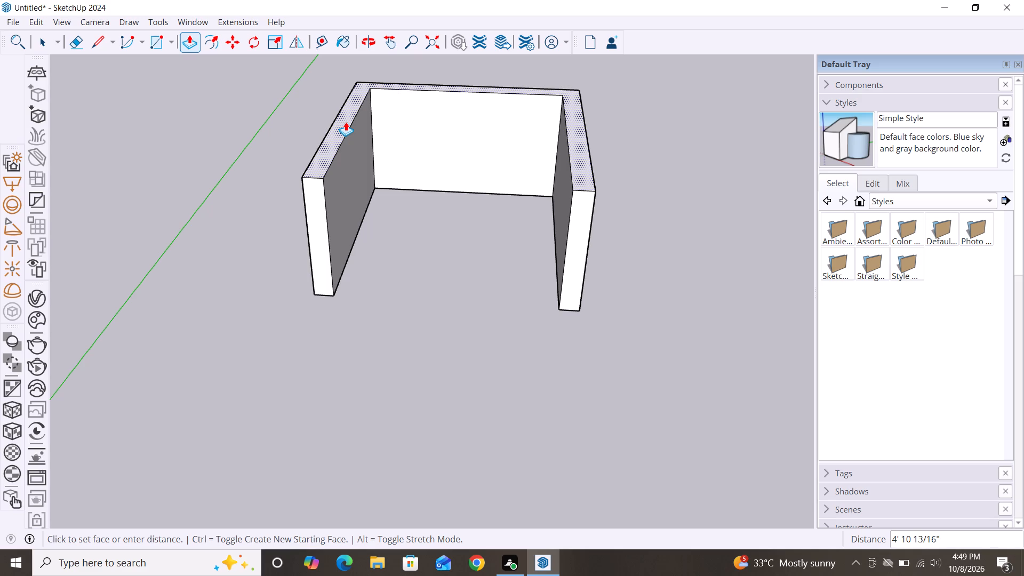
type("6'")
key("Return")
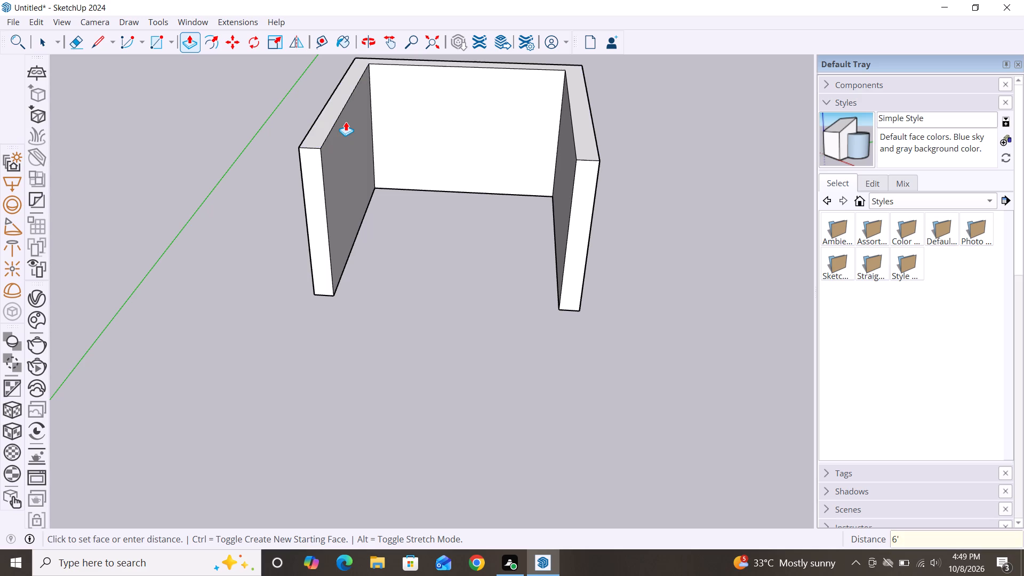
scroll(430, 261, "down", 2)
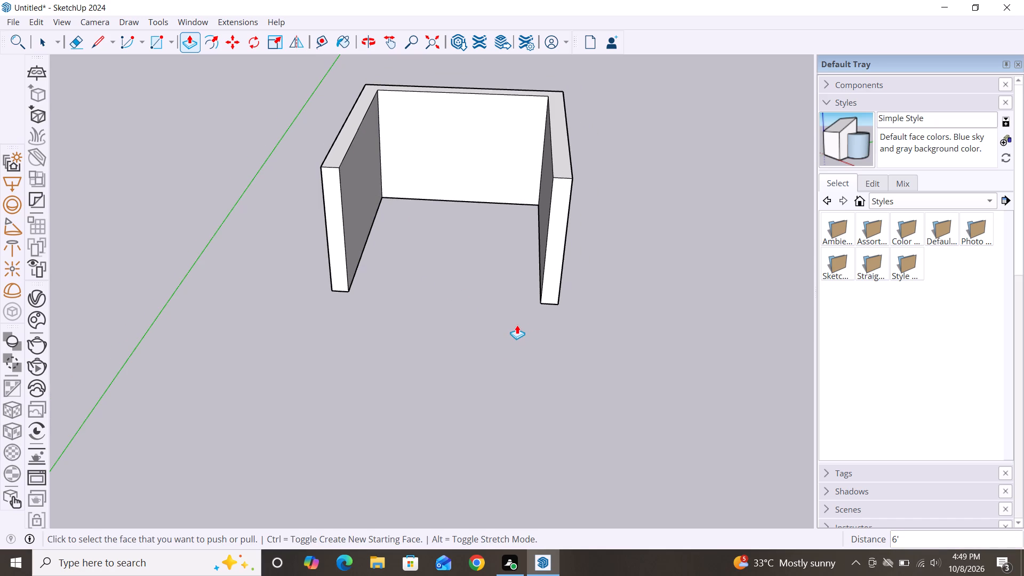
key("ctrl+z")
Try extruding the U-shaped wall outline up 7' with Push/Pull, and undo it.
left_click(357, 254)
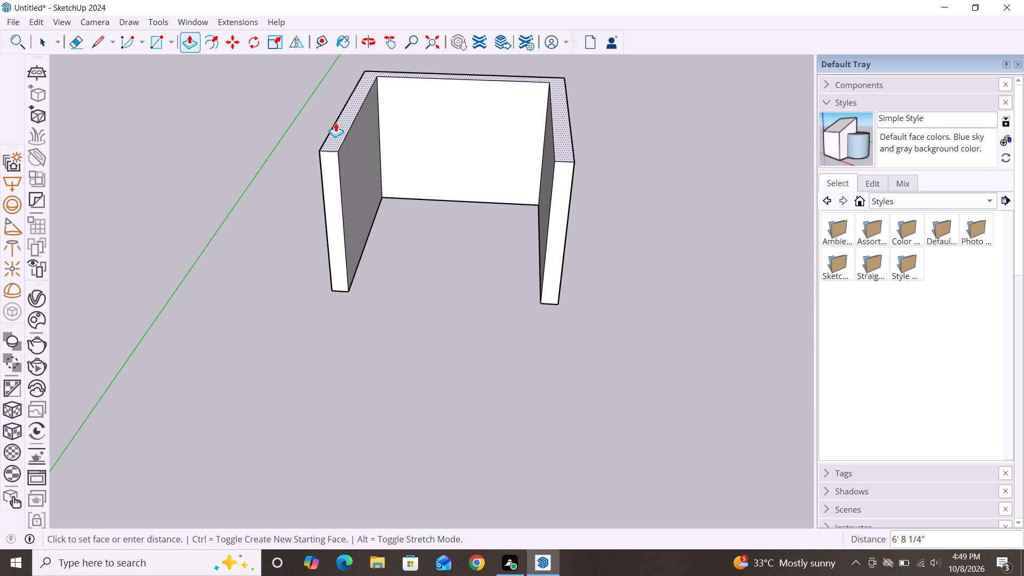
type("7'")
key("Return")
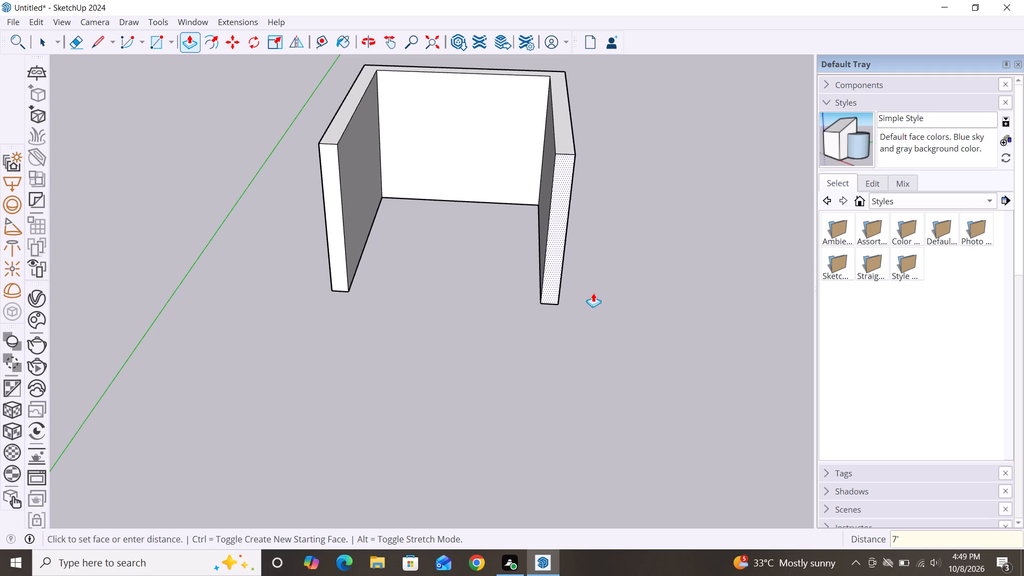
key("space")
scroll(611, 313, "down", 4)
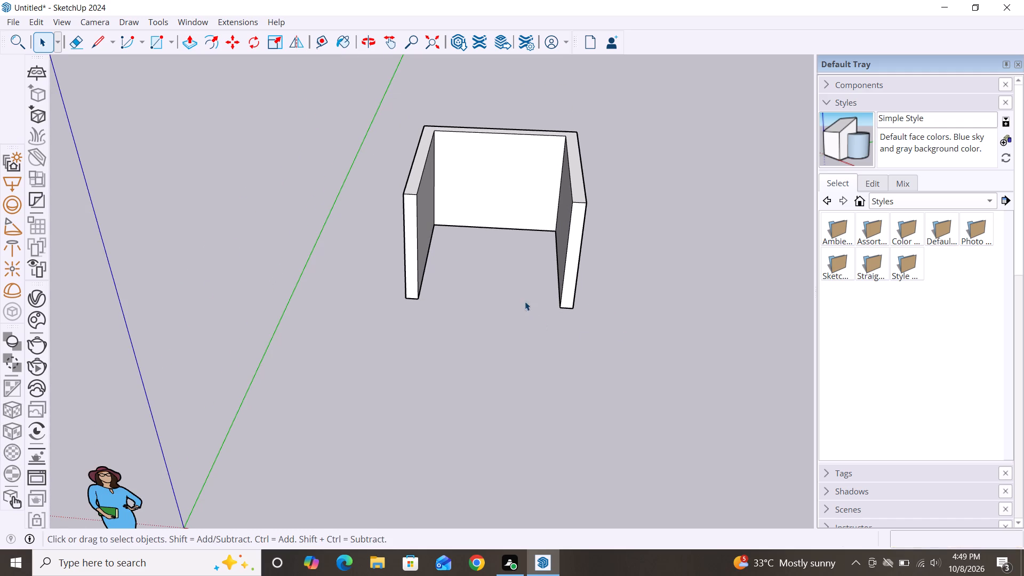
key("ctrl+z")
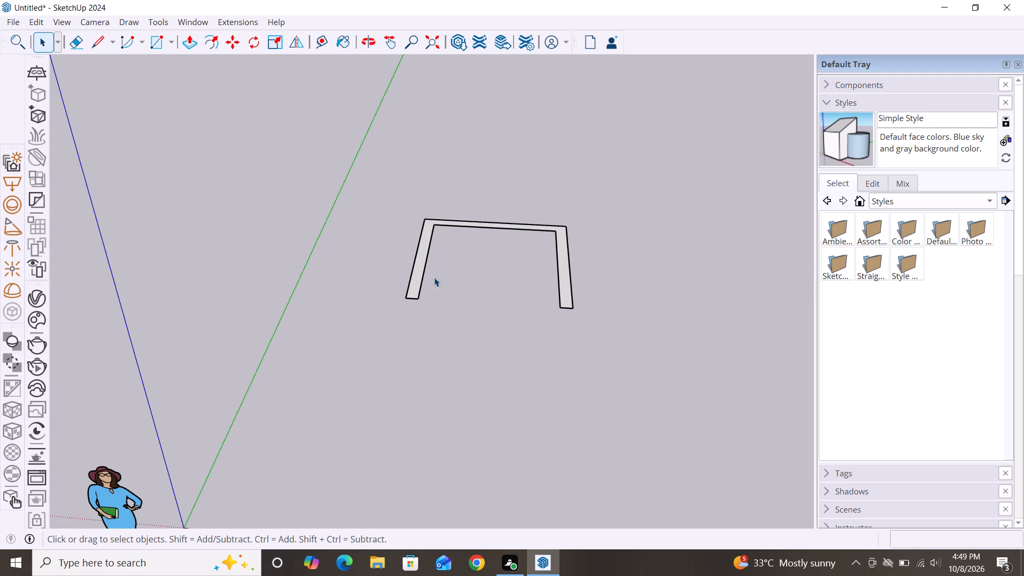
Extrude the U-shaped wall outline up 7' with Push/Pull.
key("p")
left_click(417, 282)
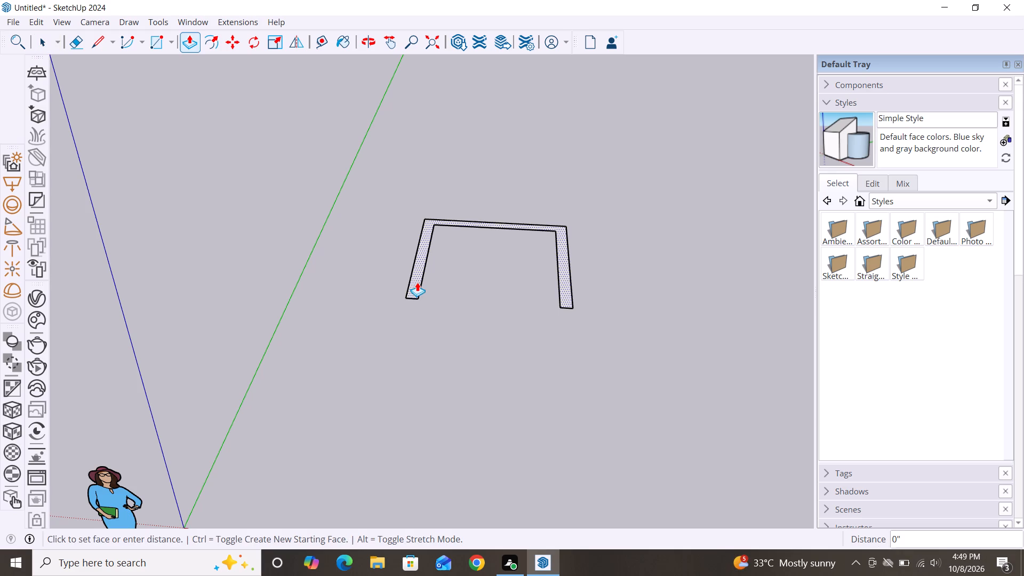
type("7'")
key("Return")
scroll(476, 237, "down", 2)
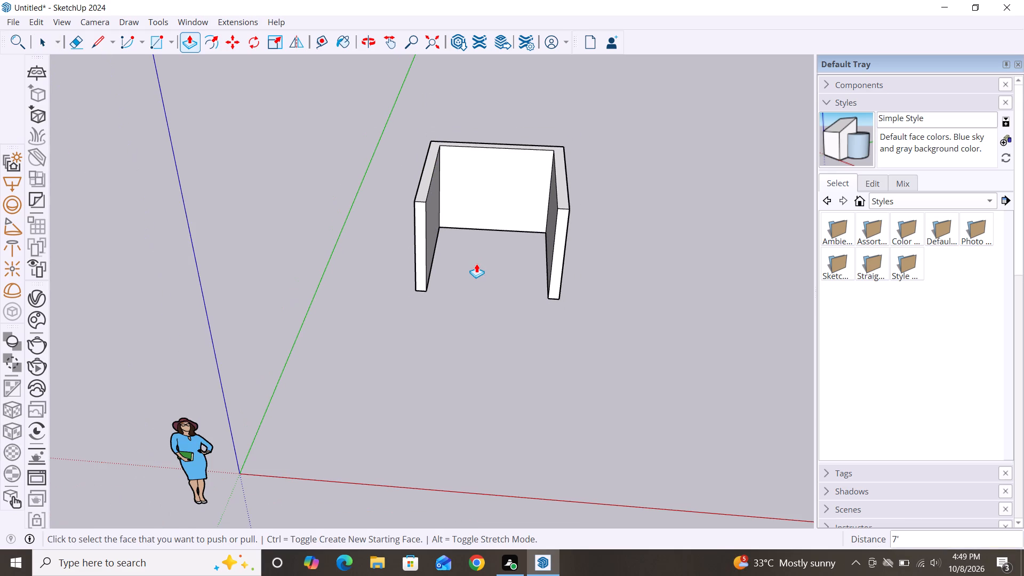
key("space")
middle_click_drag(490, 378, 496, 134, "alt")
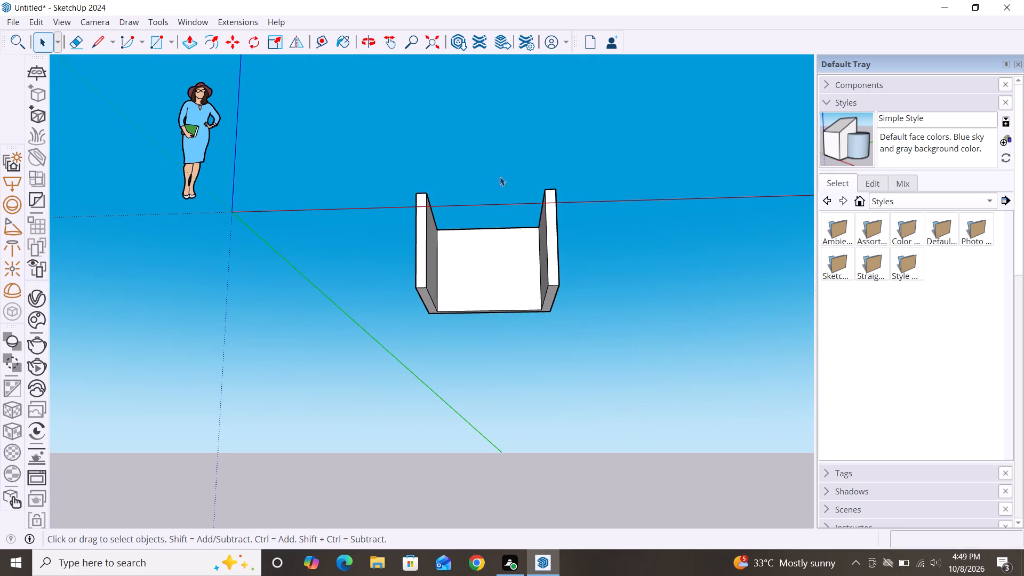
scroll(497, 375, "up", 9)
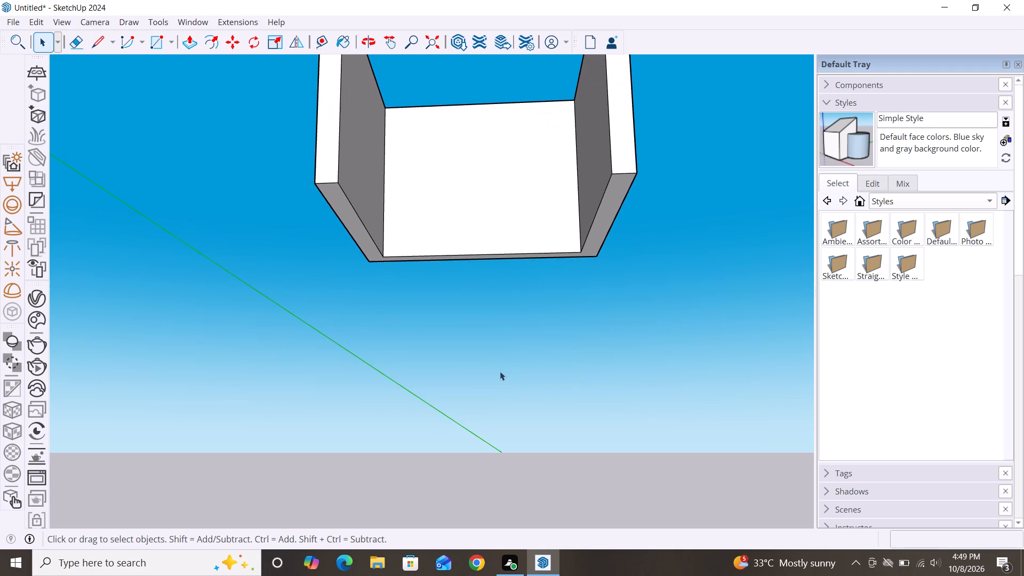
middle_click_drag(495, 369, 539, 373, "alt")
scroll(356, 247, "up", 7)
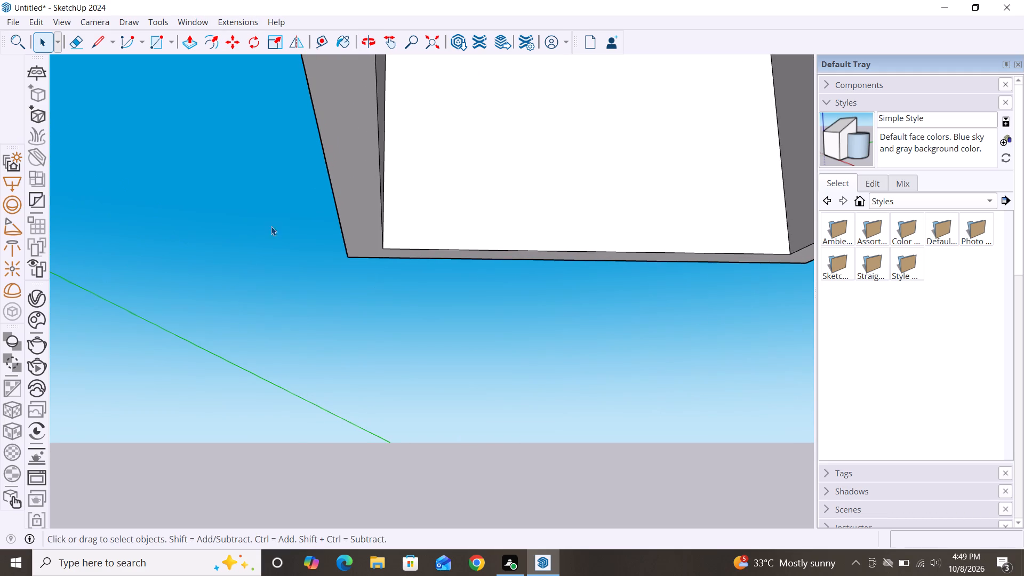
Draw an upright 10' by 6" rectangle hanging below the back wall's bottom edge with Rotated Rectangle.
left_click(170, 43)
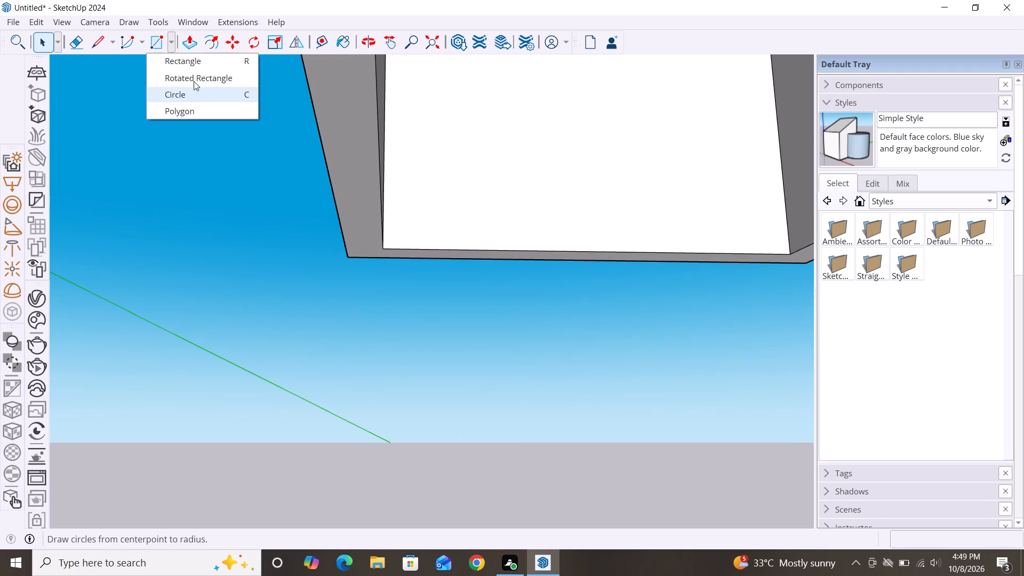
left_click(196, 78)
left_click(347, 259)
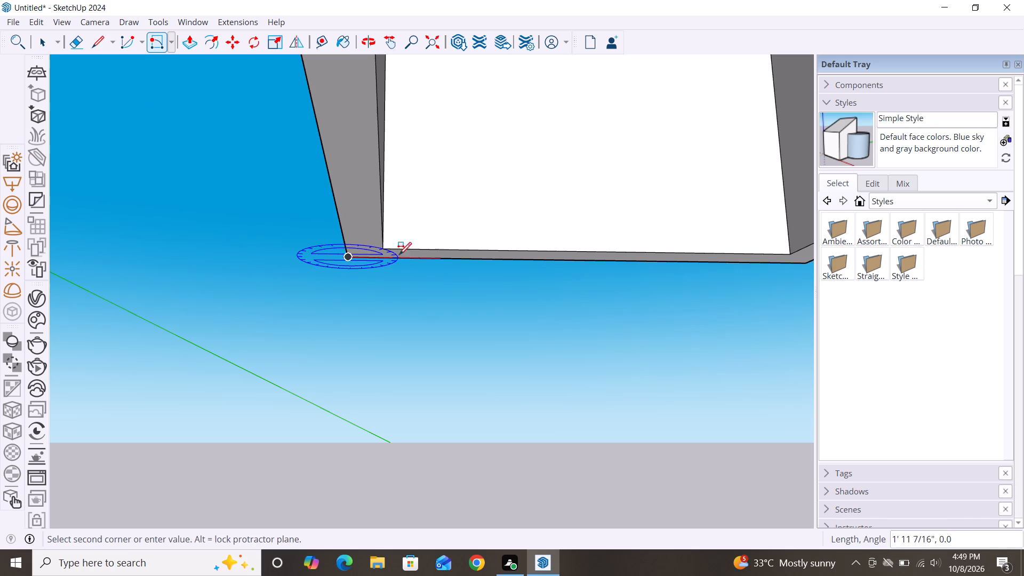
scroll(228, 197, "down", 7)
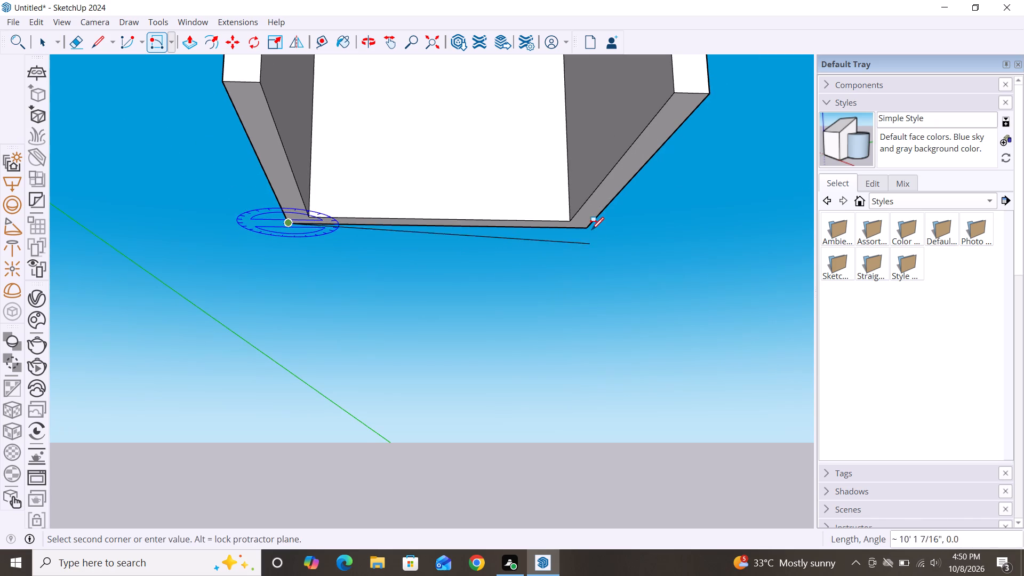
left_click(591, 228)
key("6")
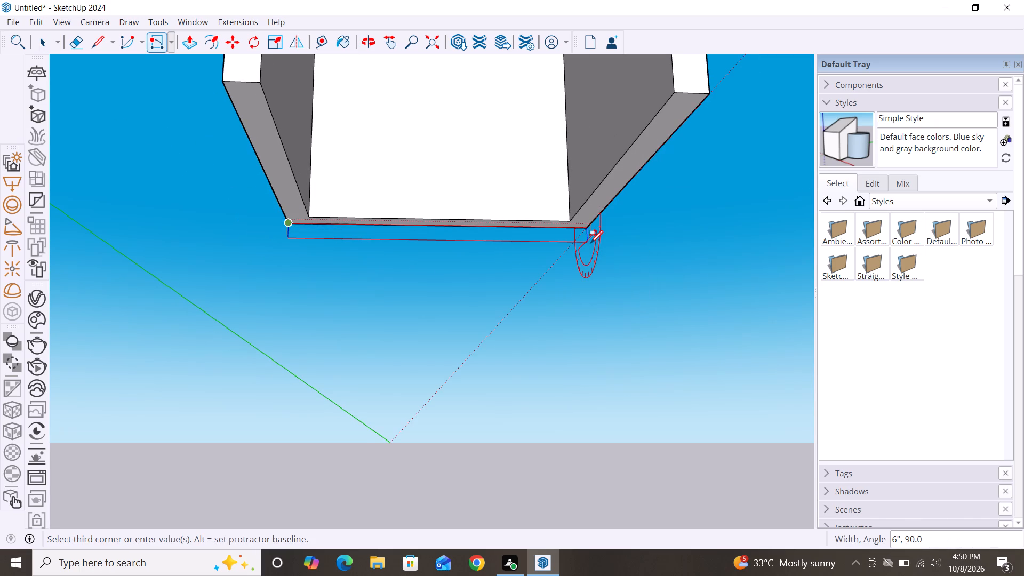
key("Return")
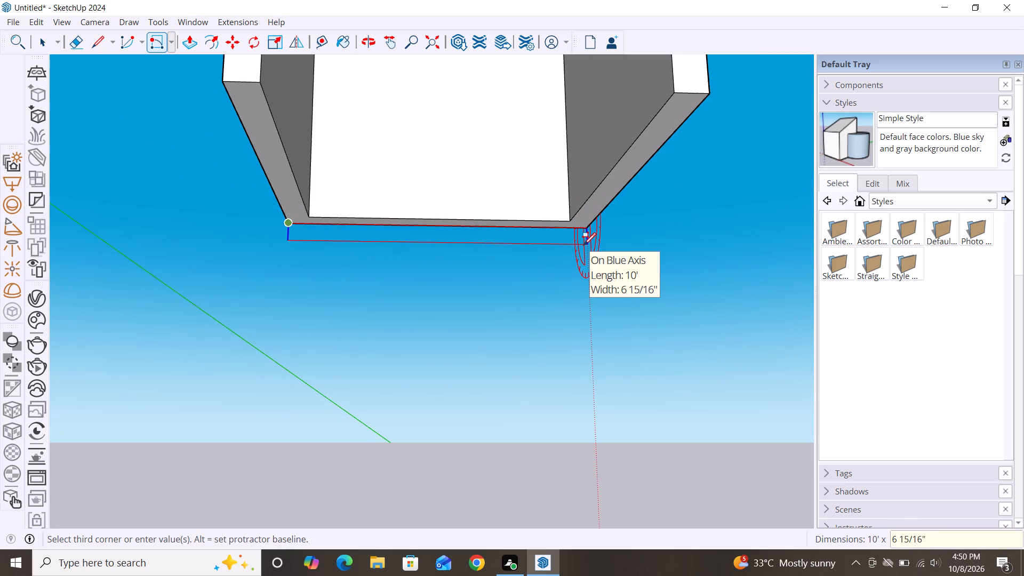
key("6")
key("Return")
key("space")
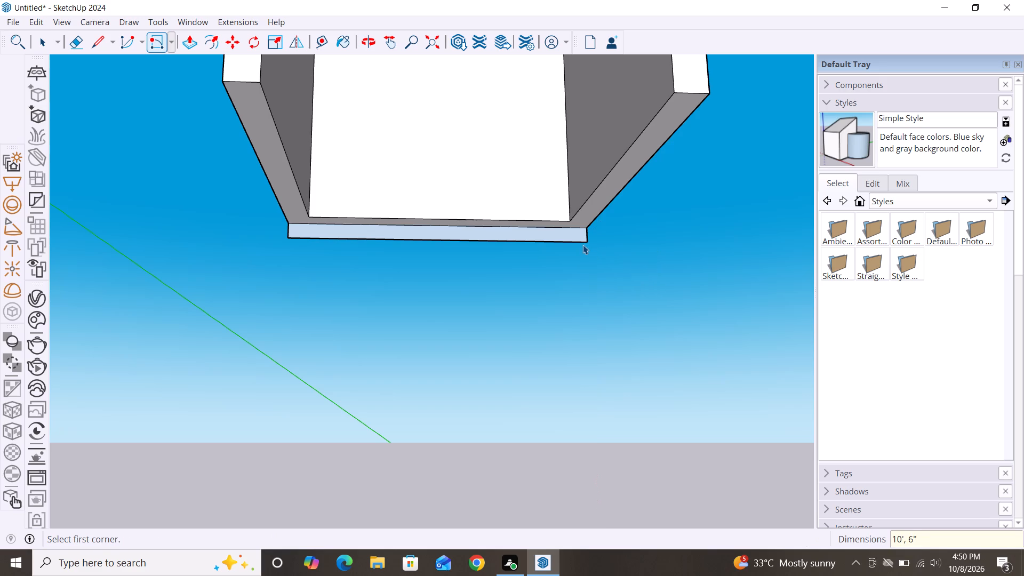
Extrude the 6" high strip 10' forward under the walls with Push/Pull, ending at the side walls' front faces, as a floor slab.
scroll(583, 245, "down", 5)
key("p")
left_click(564, 242)
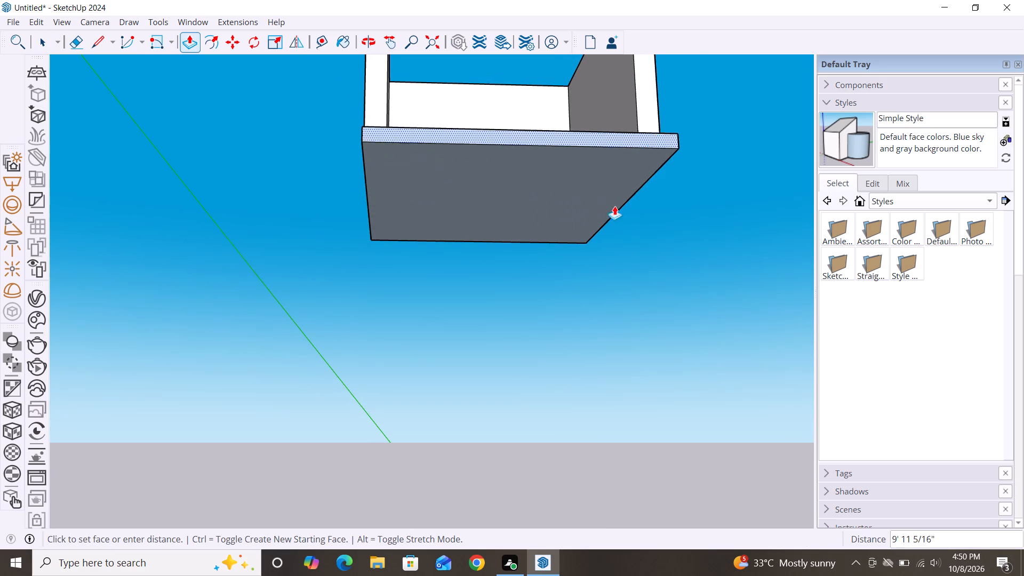
middle_click_drag(613, 219, 605, 302, "alt")
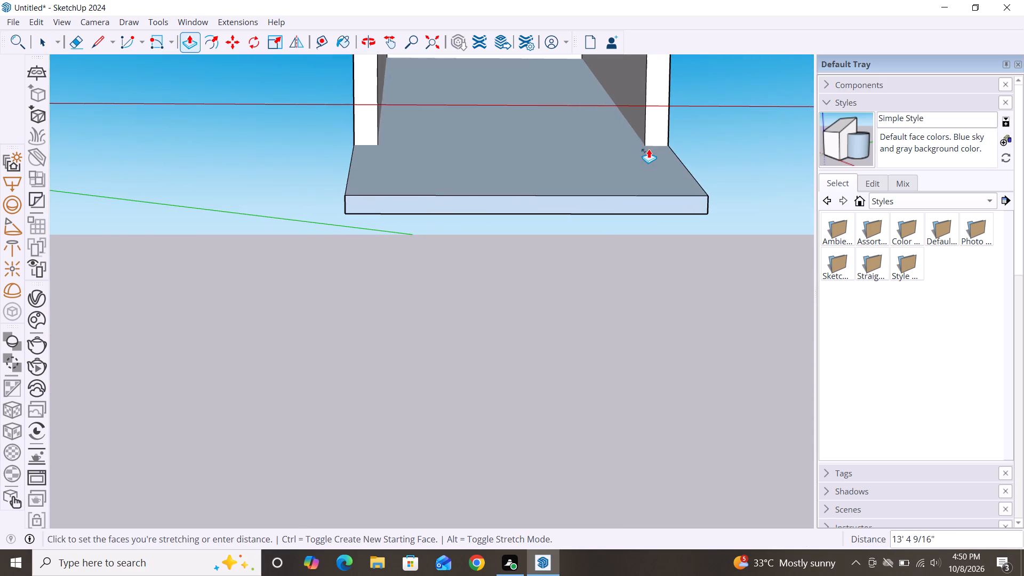
left_click(653, 121)
scroll(603, 281, "down", 7)
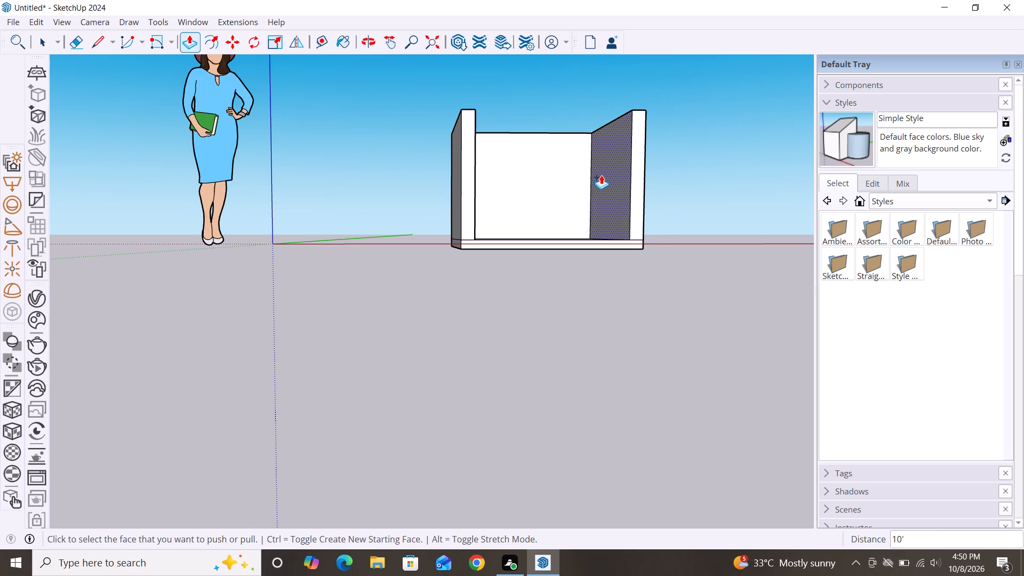
key("space")
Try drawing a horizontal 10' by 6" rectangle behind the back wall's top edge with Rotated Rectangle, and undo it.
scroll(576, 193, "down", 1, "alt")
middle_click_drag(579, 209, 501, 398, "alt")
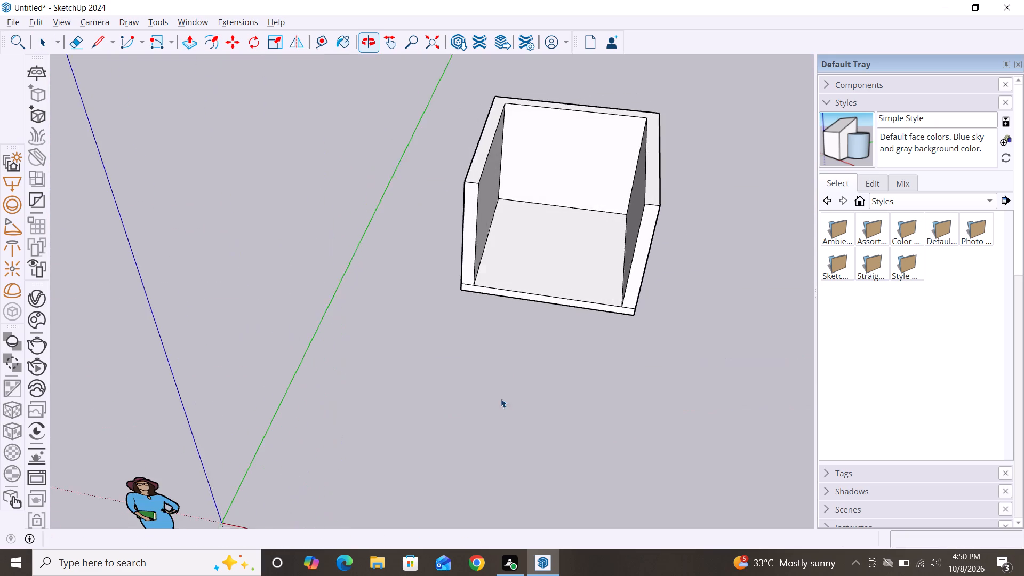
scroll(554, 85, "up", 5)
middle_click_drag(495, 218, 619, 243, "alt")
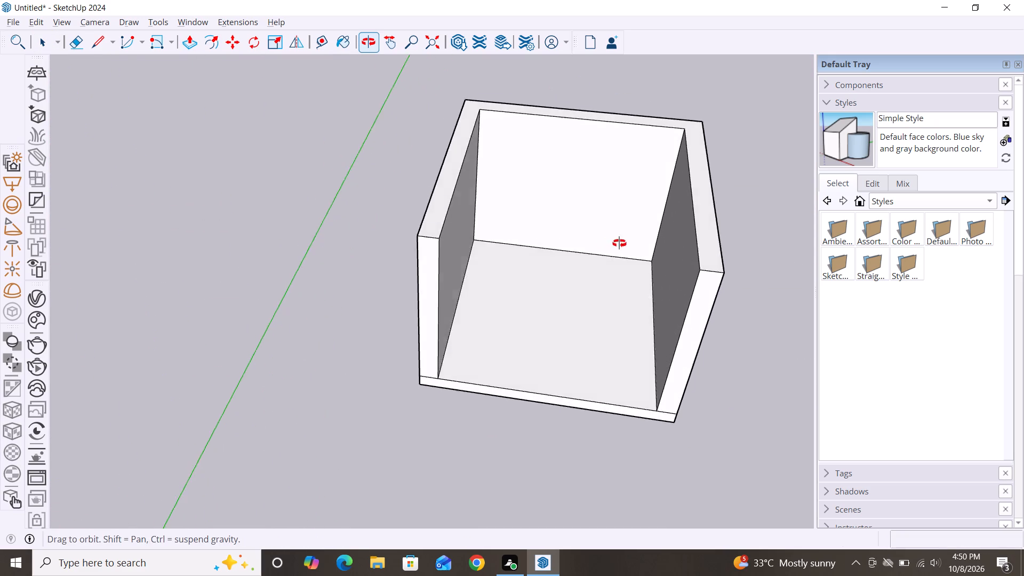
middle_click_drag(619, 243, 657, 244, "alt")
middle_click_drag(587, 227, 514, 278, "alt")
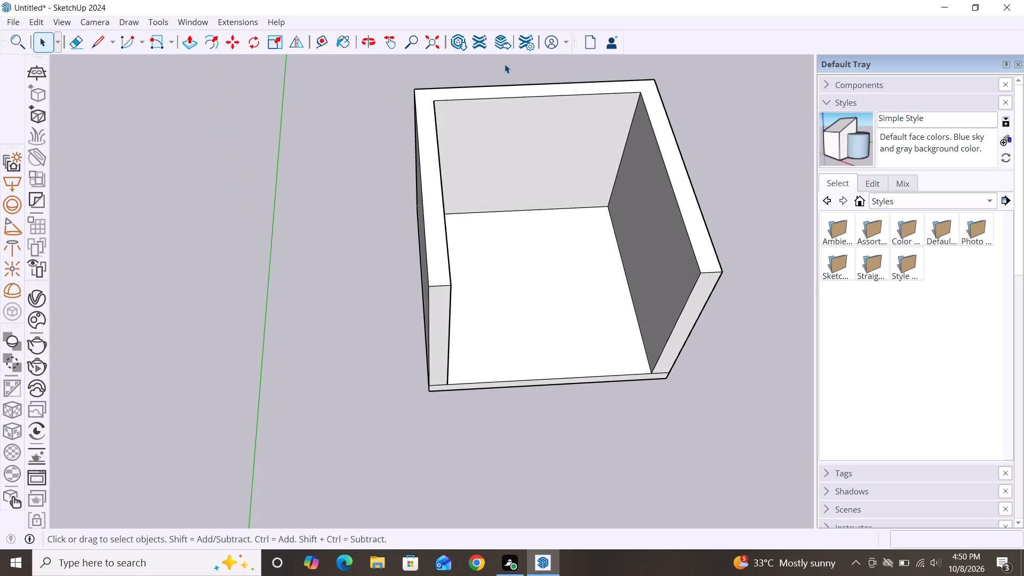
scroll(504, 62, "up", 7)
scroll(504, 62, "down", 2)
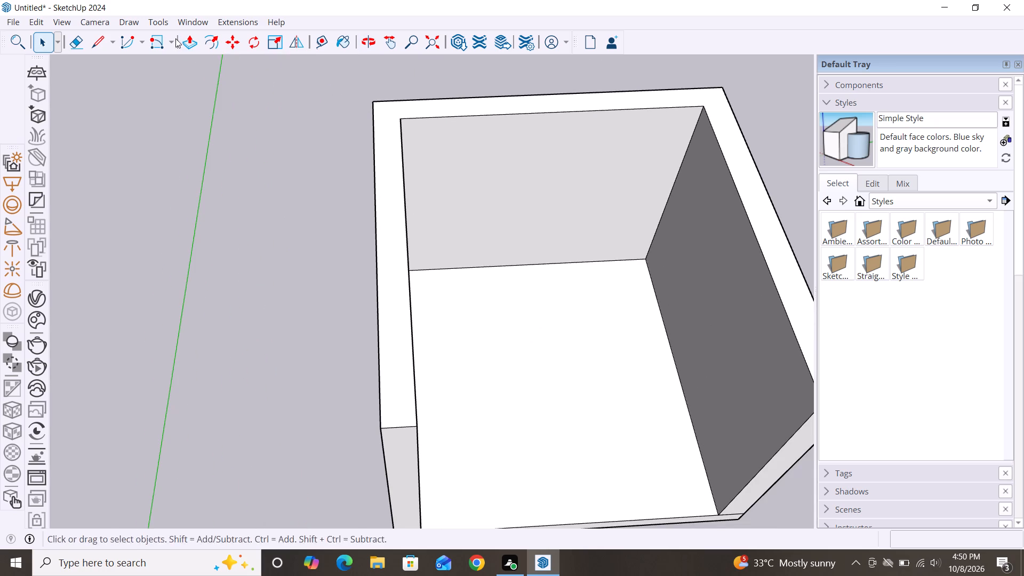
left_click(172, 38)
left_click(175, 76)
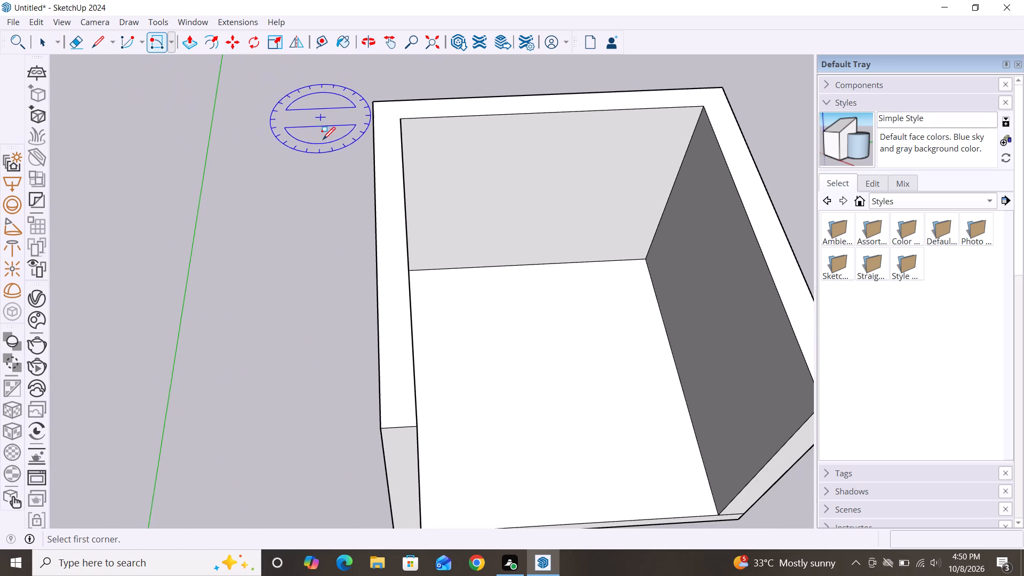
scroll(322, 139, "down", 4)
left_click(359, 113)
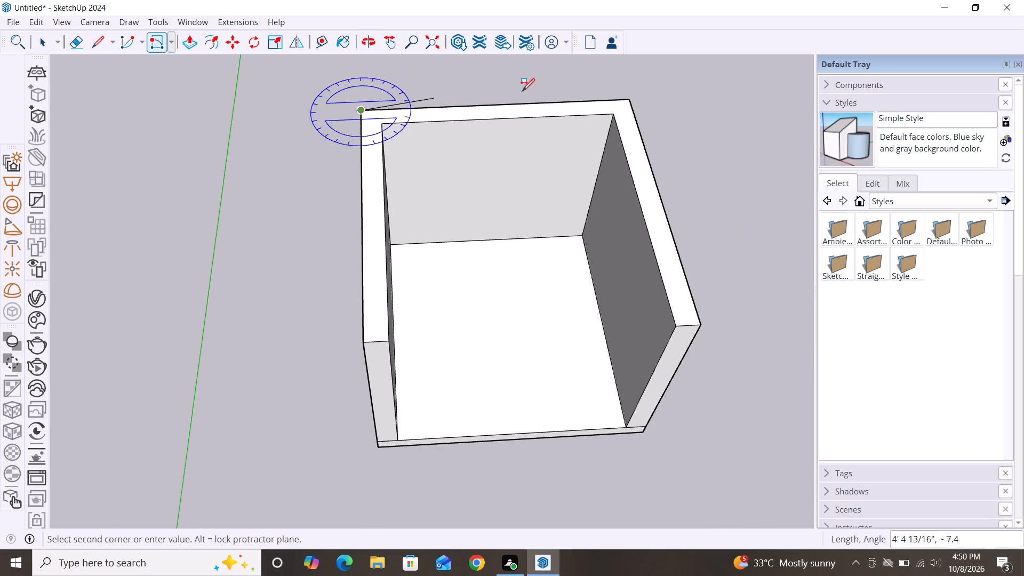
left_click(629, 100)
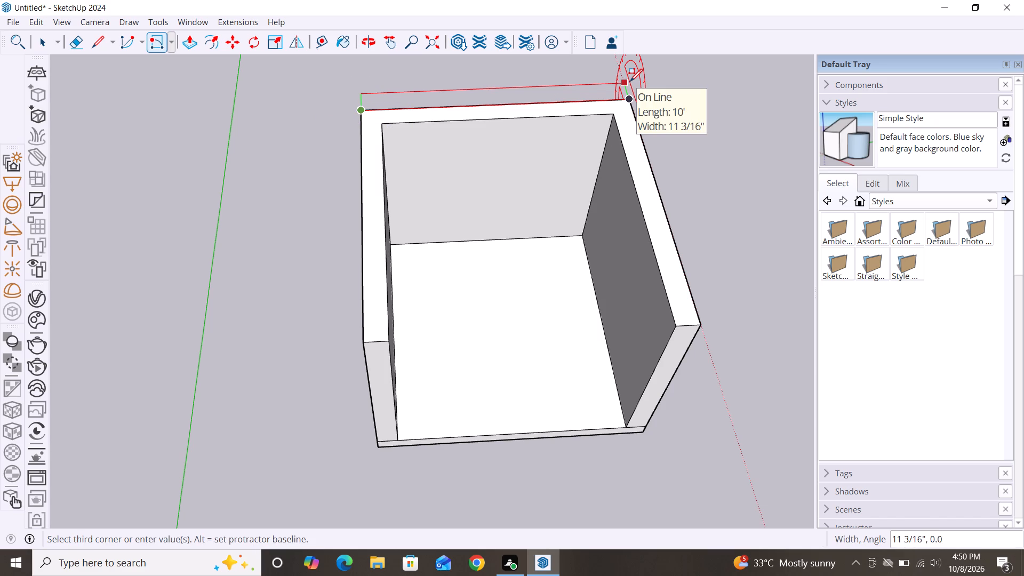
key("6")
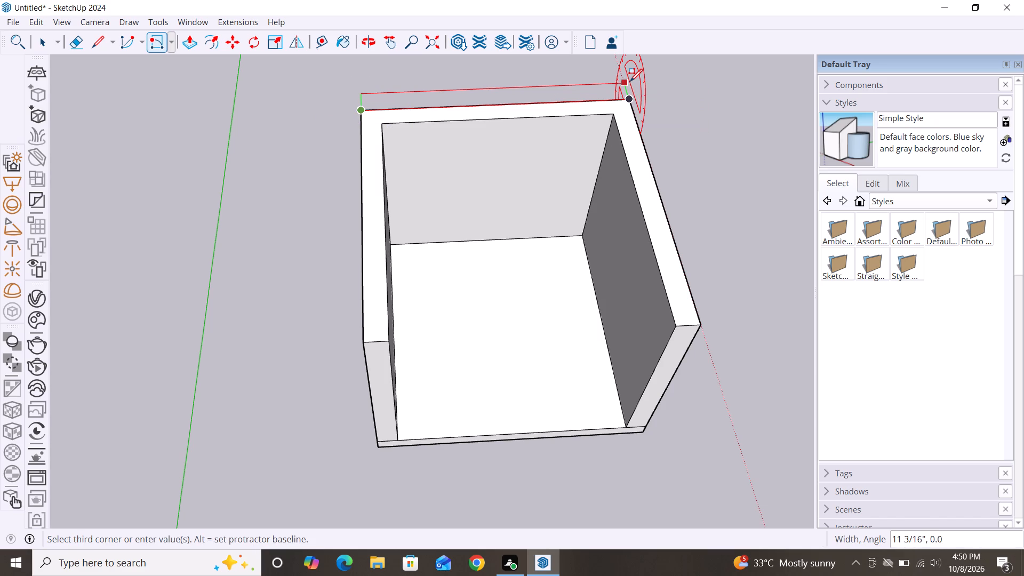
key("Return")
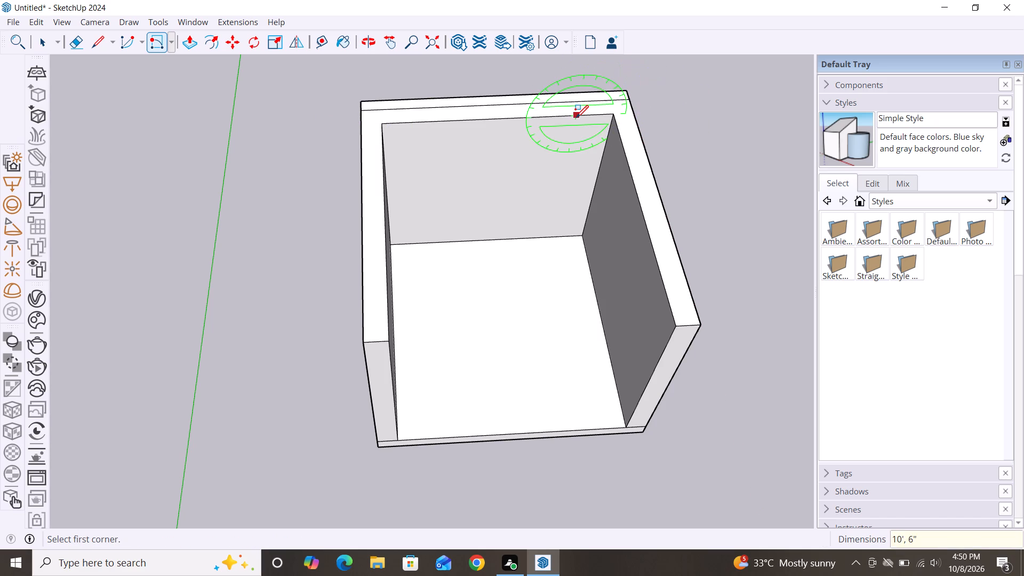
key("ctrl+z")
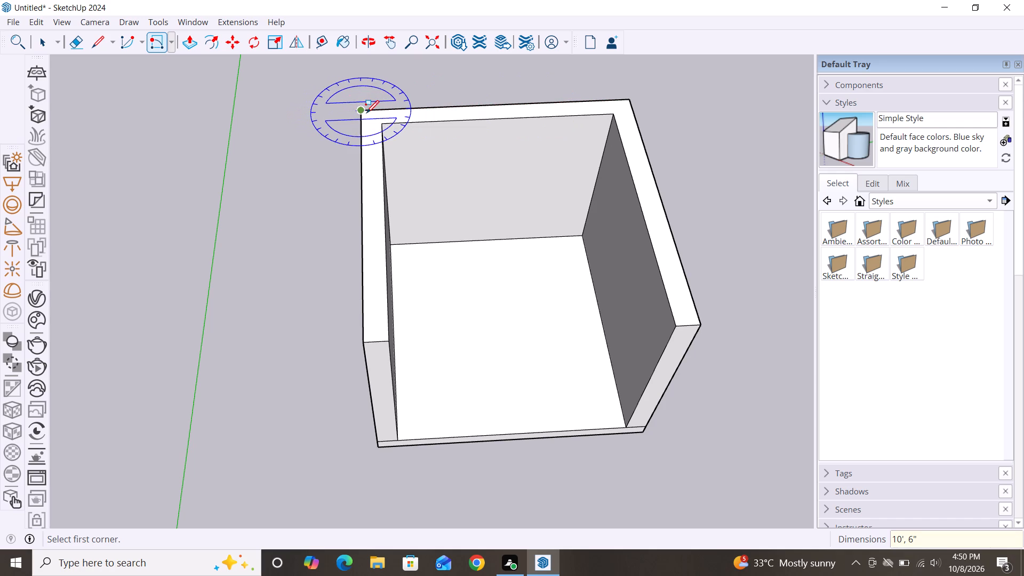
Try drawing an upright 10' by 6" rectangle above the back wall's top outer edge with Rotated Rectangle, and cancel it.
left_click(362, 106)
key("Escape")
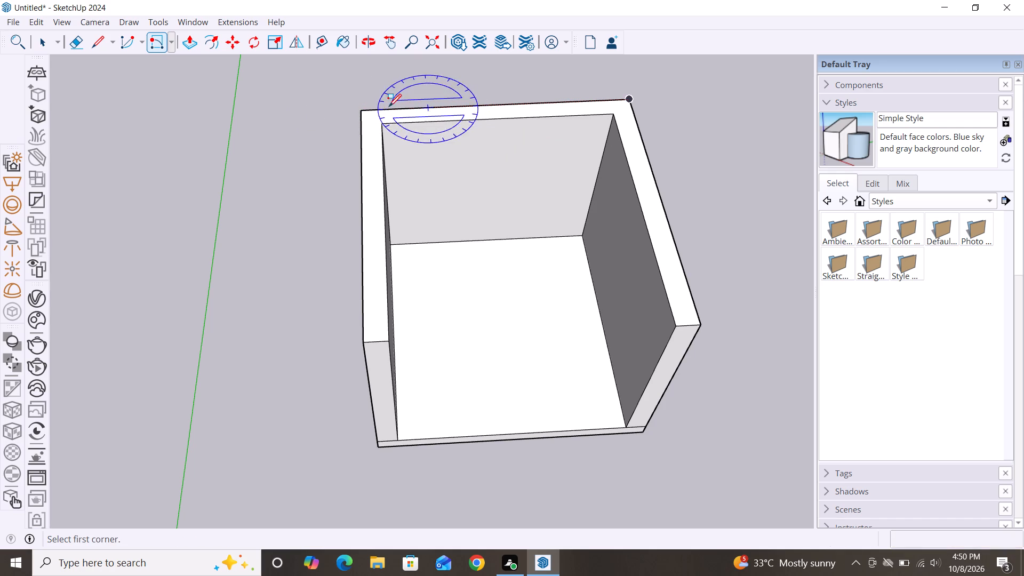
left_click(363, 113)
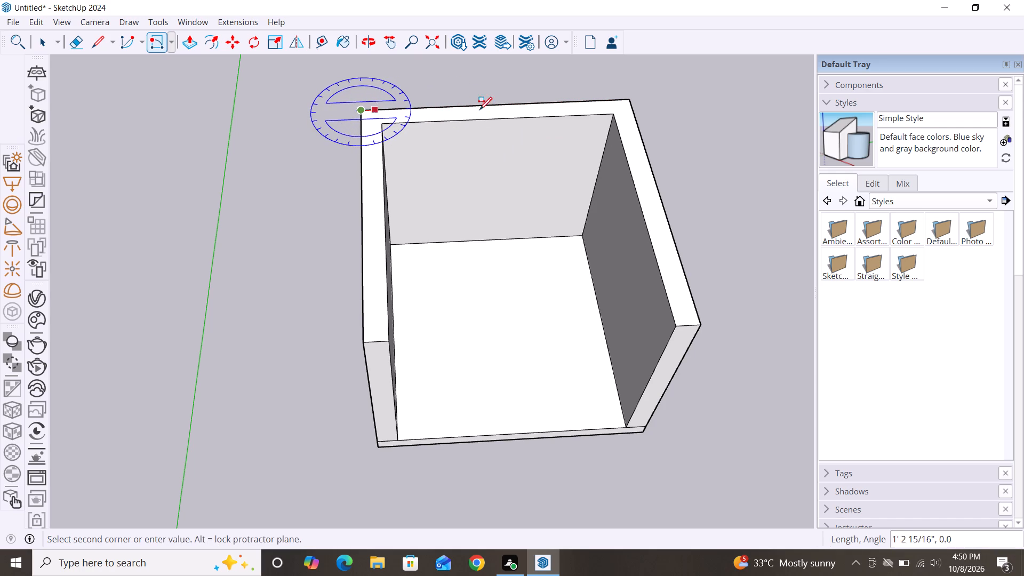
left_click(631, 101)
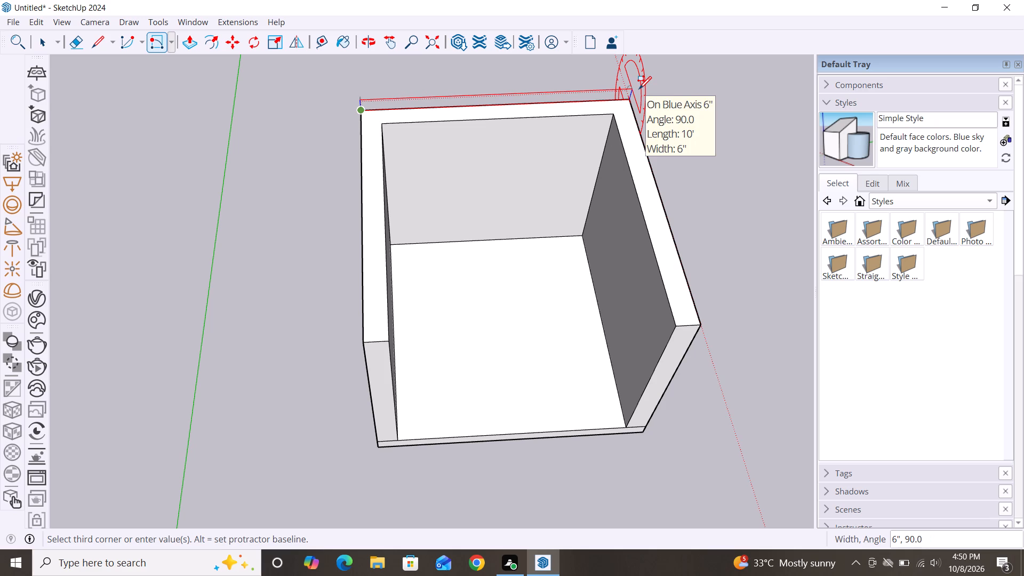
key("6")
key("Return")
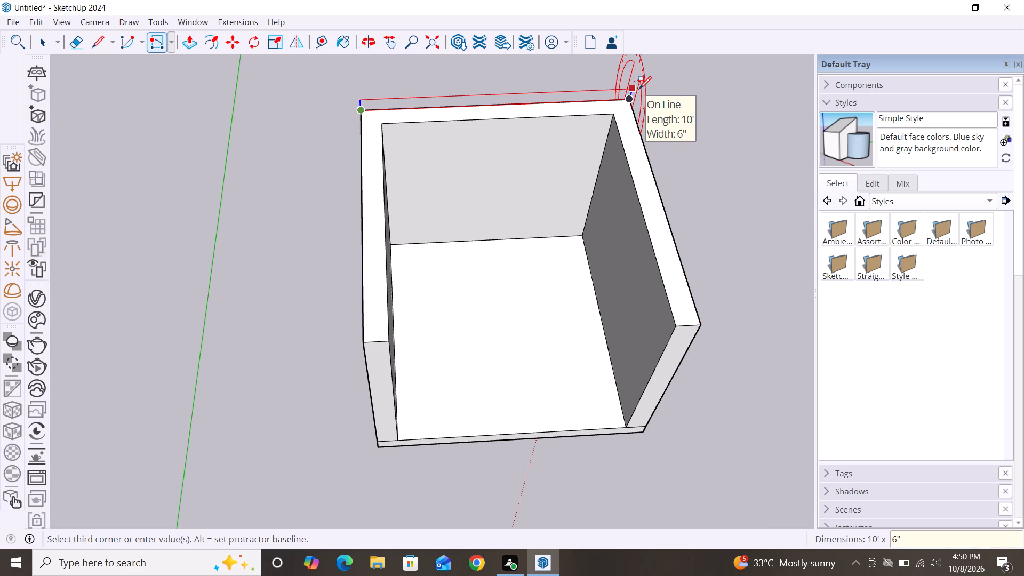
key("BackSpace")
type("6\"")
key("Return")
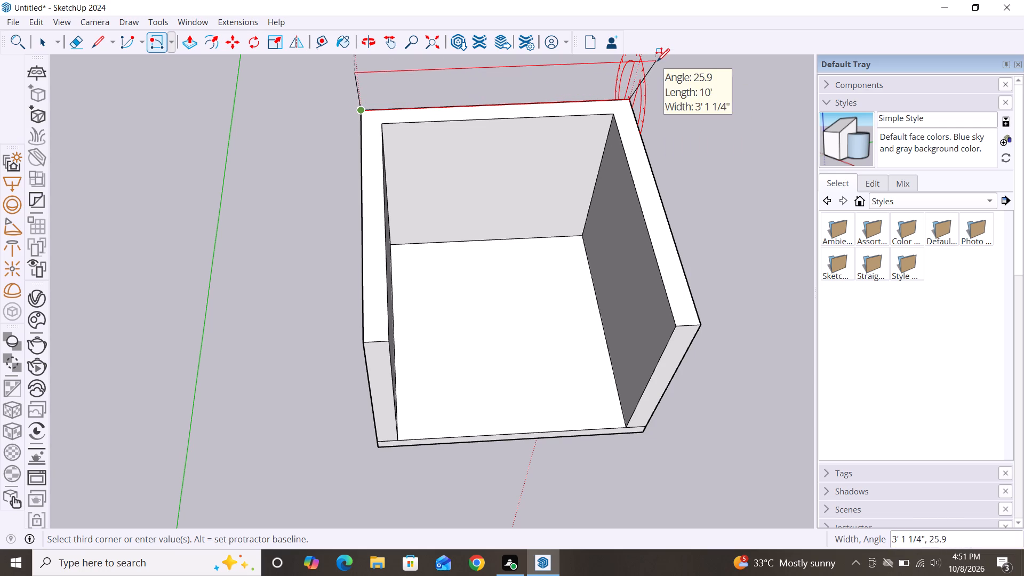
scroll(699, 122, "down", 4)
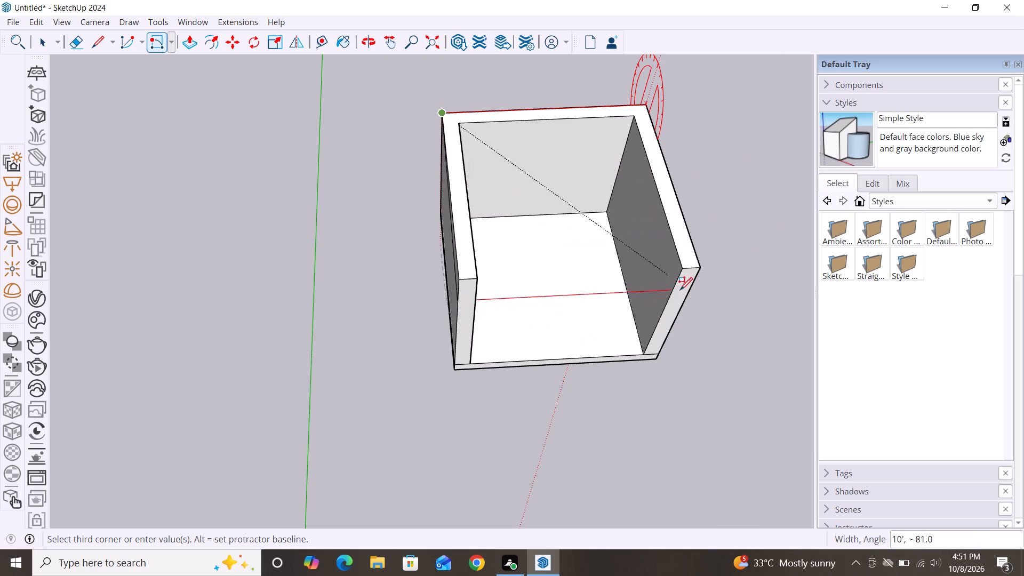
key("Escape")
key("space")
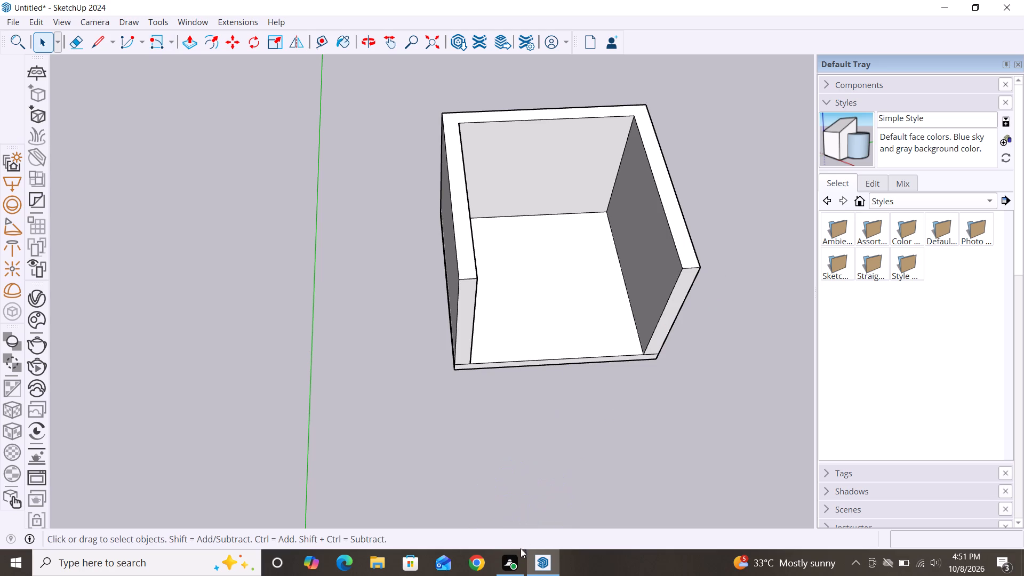
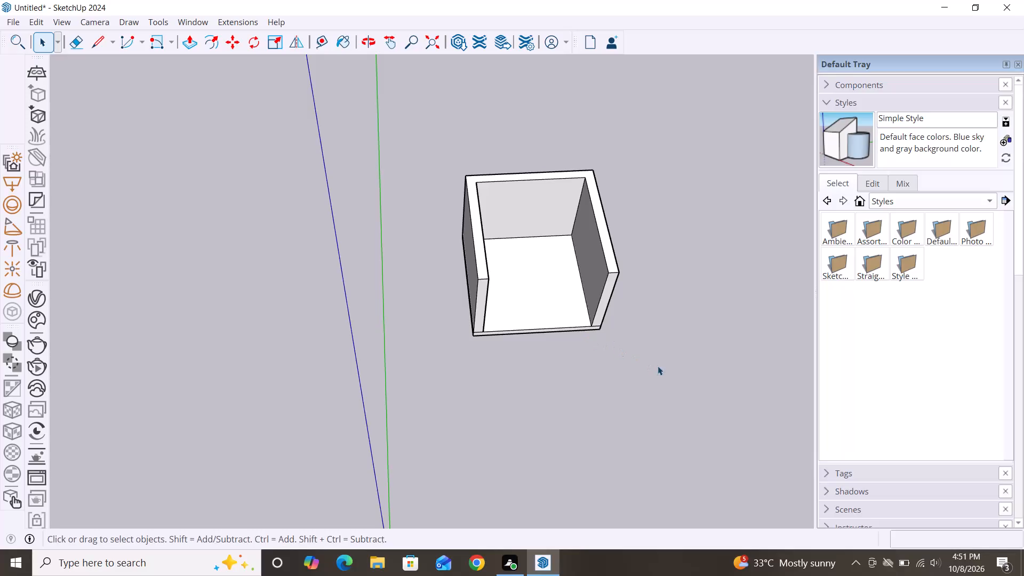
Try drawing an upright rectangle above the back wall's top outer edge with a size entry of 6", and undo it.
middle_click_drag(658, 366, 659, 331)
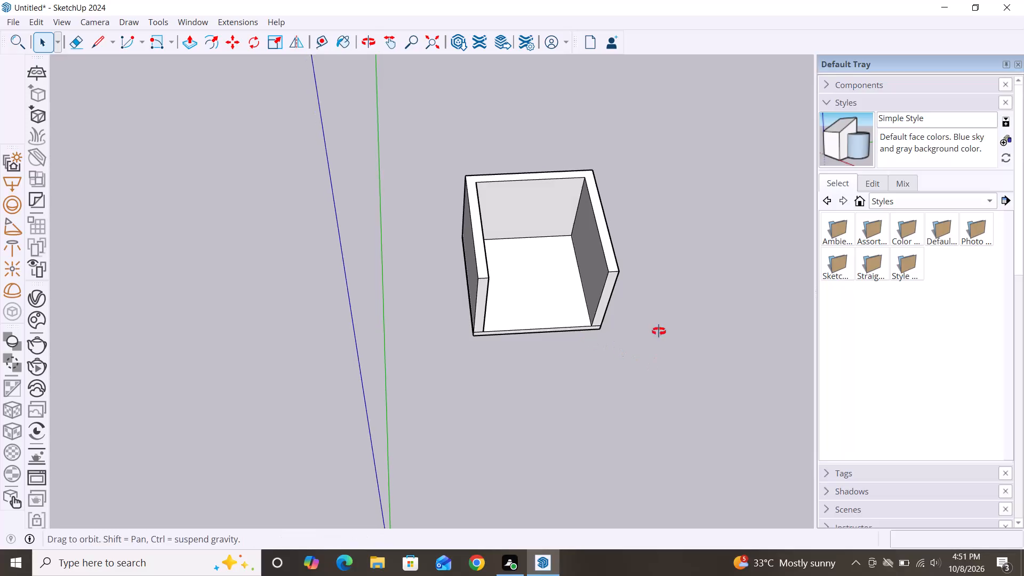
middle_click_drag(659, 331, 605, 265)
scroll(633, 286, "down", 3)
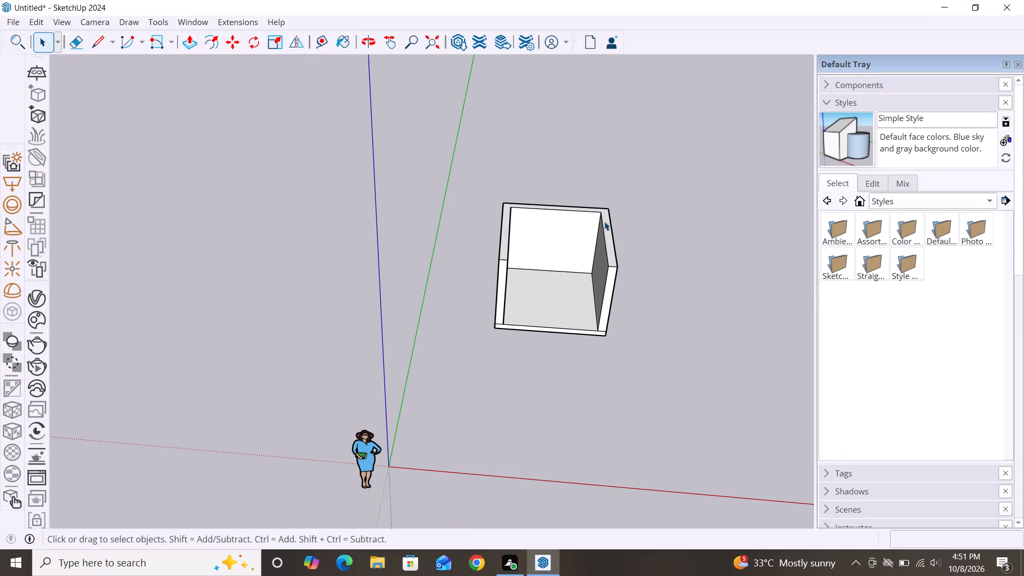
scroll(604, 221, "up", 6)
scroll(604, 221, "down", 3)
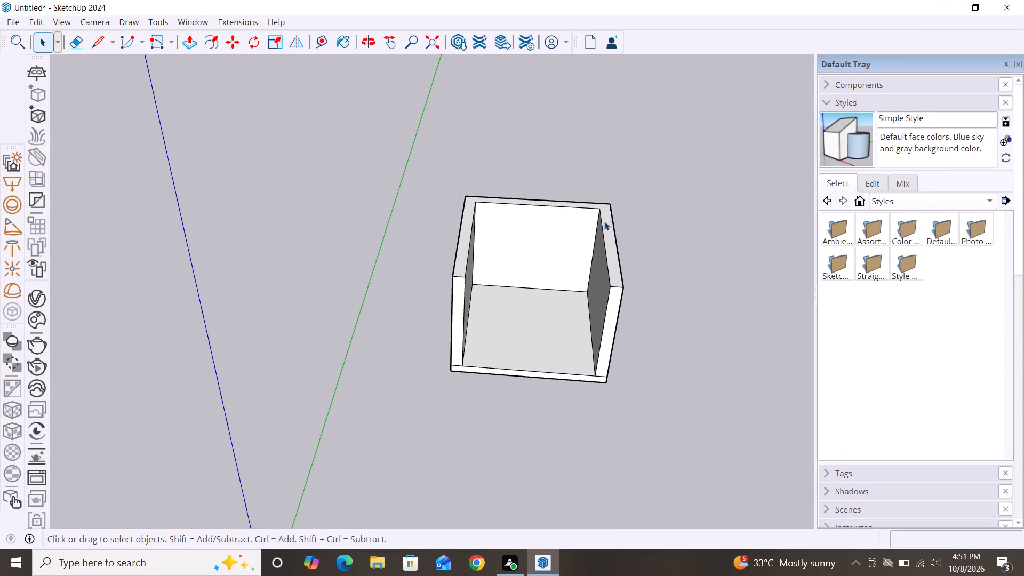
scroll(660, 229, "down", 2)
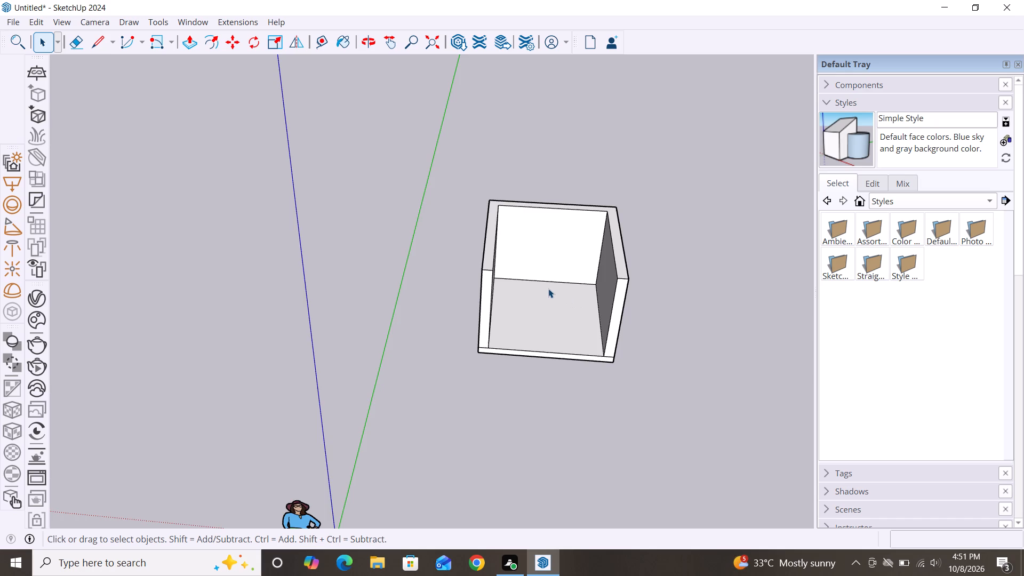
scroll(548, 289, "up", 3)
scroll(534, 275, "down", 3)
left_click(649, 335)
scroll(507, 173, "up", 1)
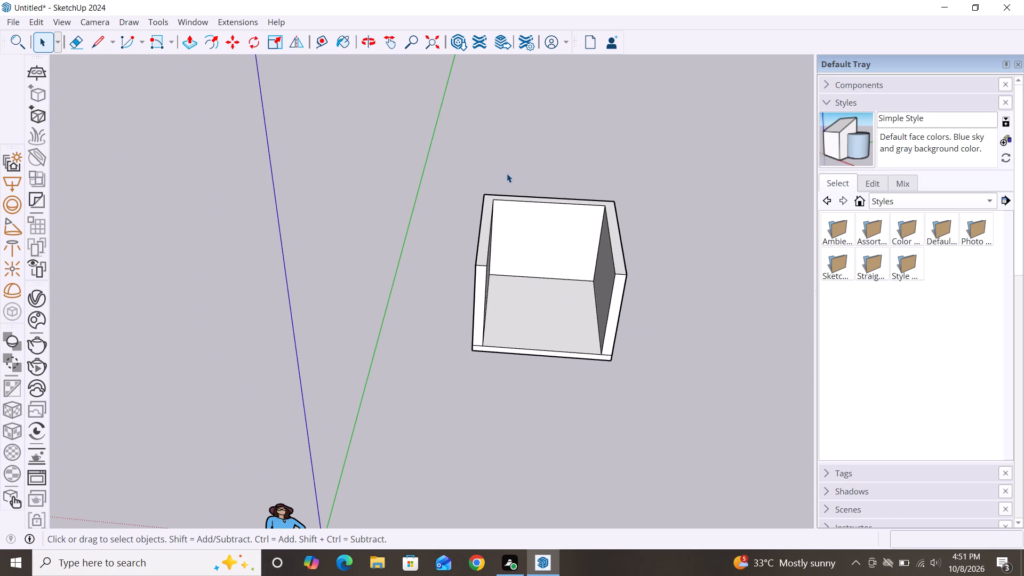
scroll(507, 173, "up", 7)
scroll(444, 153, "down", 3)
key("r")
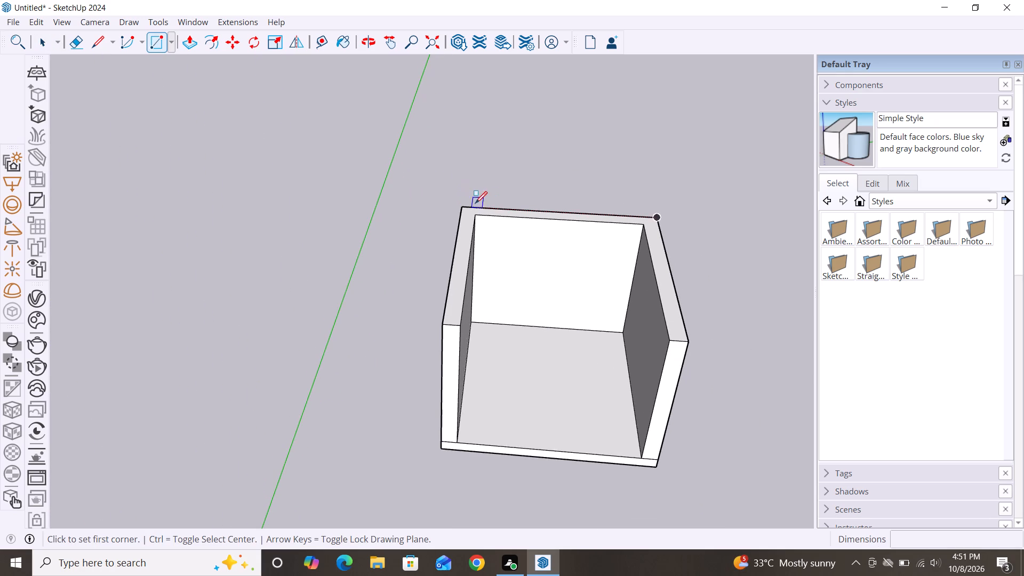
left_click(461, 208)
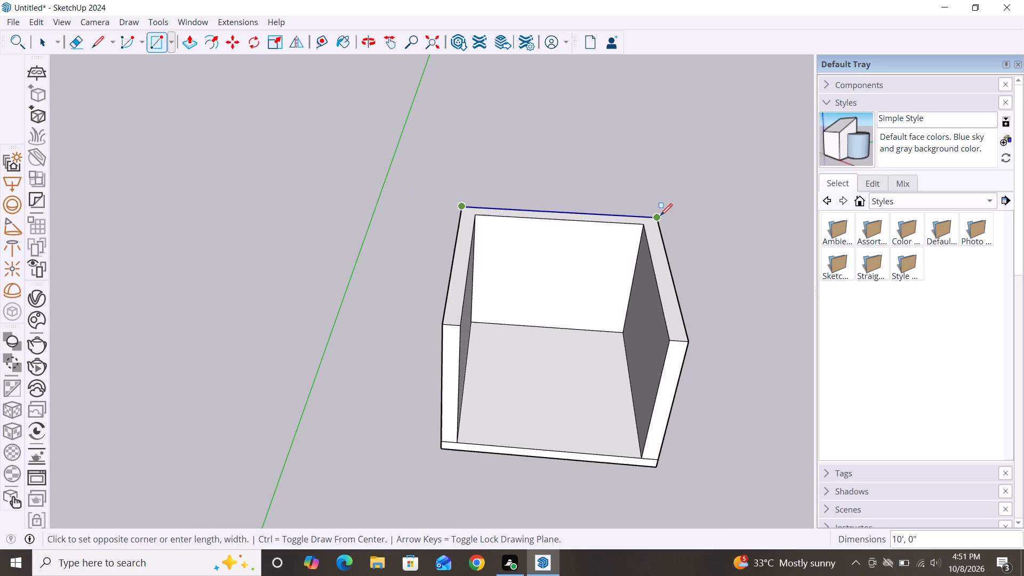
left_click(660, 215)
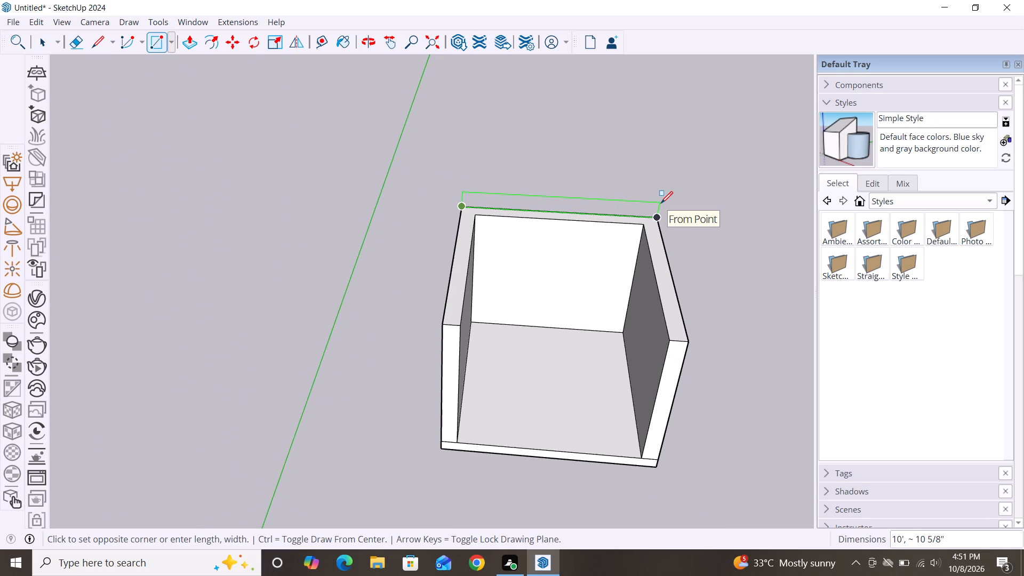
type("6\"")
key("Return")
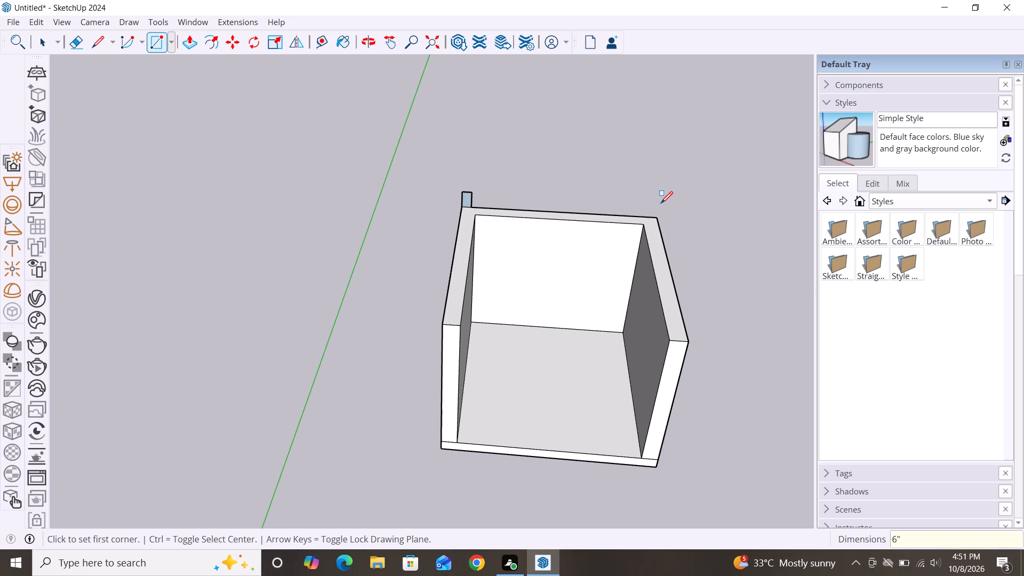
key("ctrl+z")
Draw an upright rectangle 10' long and about 5 9/16" high, standing on the back wall's top outer edge.
scroll(426, 135, "down", 3)
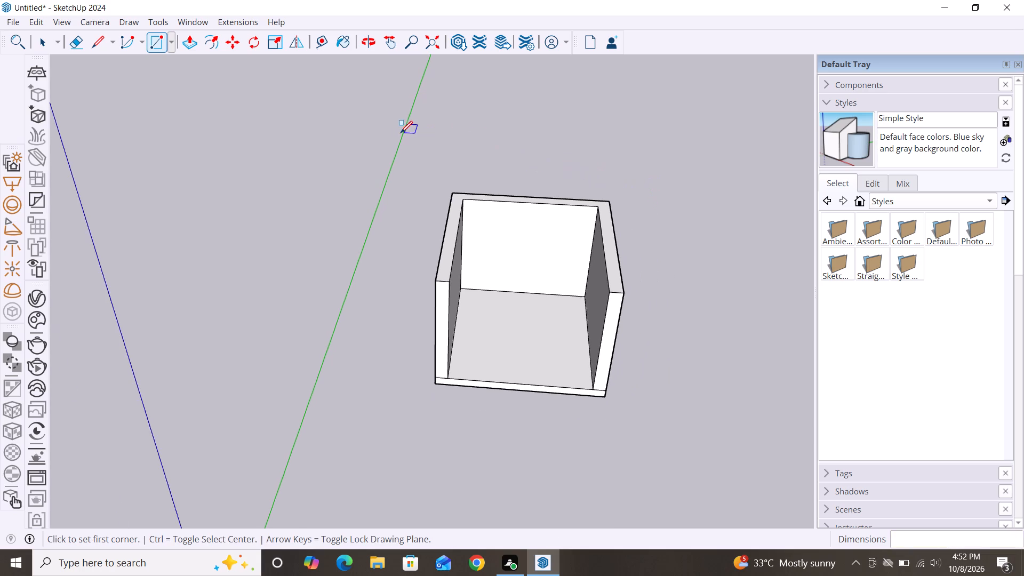
middle_click_drag(491, 270, 577, 275)
scroll(461, 183, "up", 9)
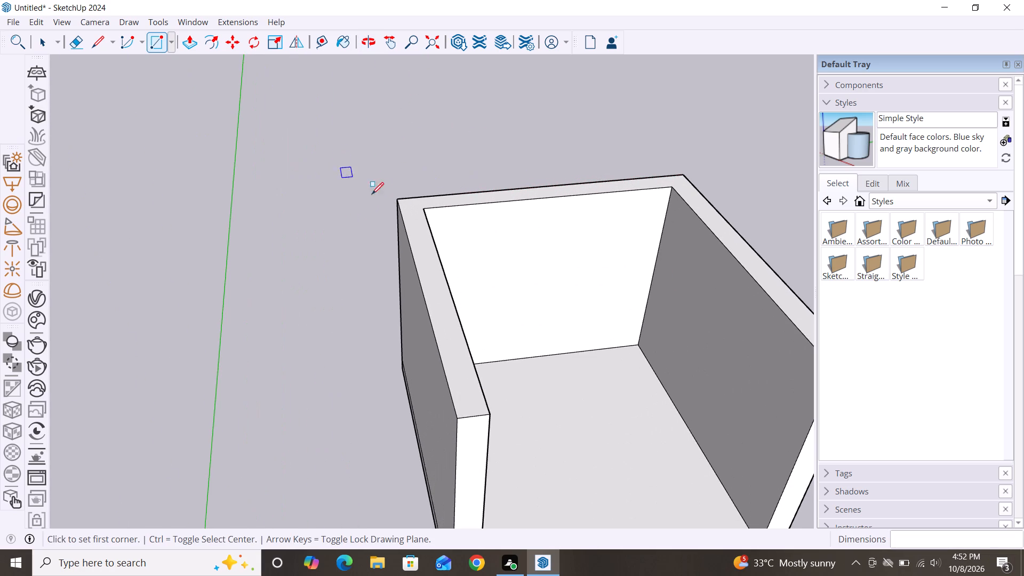
left_click(399, 198)
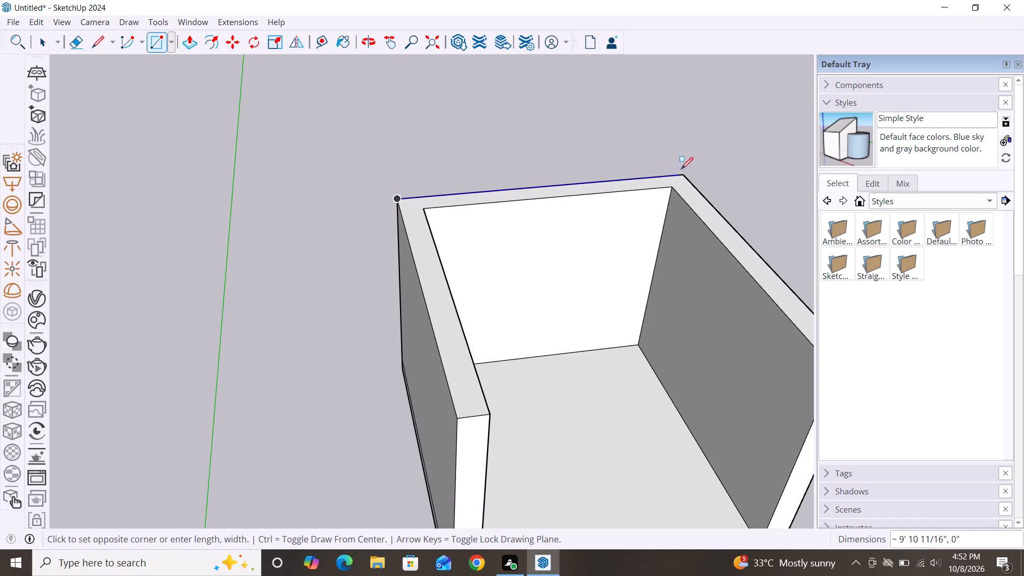
left_click(684, 177)
left_click(682, 163)
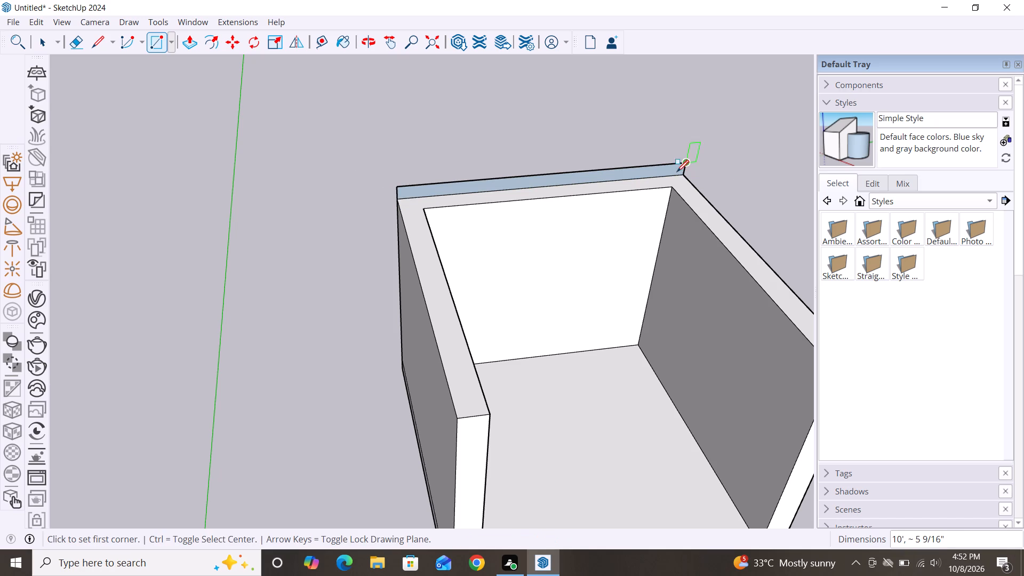
key("space")
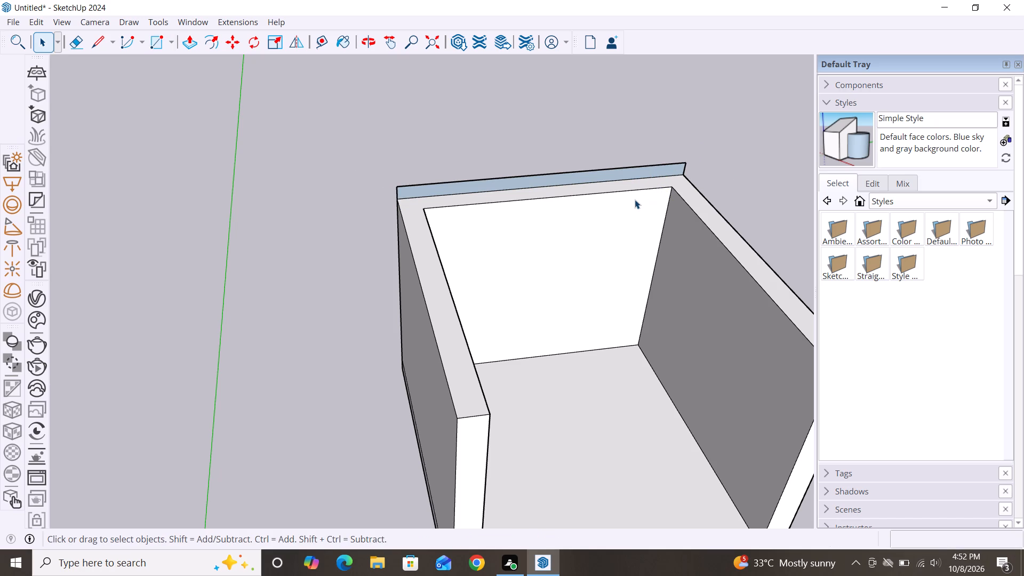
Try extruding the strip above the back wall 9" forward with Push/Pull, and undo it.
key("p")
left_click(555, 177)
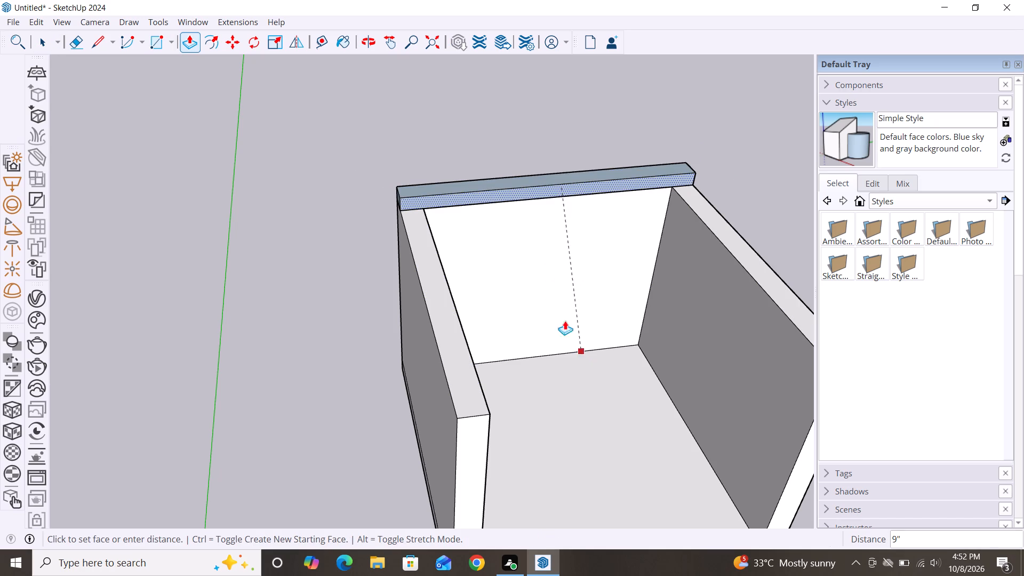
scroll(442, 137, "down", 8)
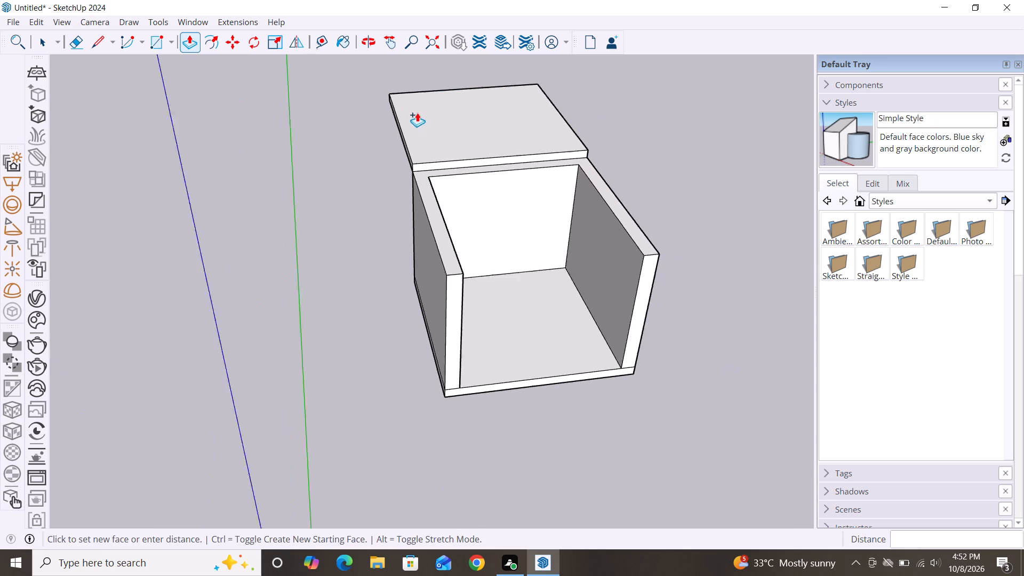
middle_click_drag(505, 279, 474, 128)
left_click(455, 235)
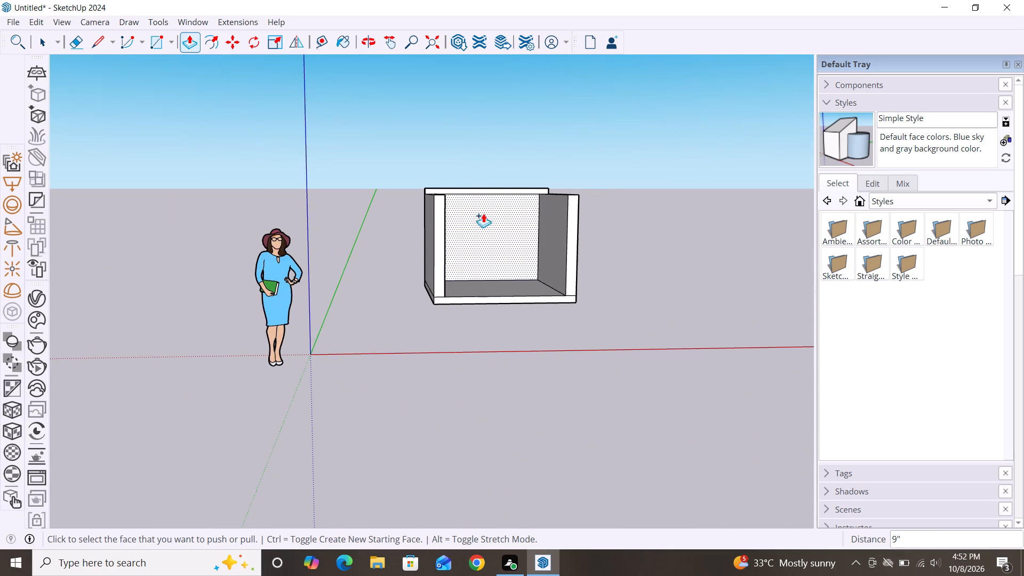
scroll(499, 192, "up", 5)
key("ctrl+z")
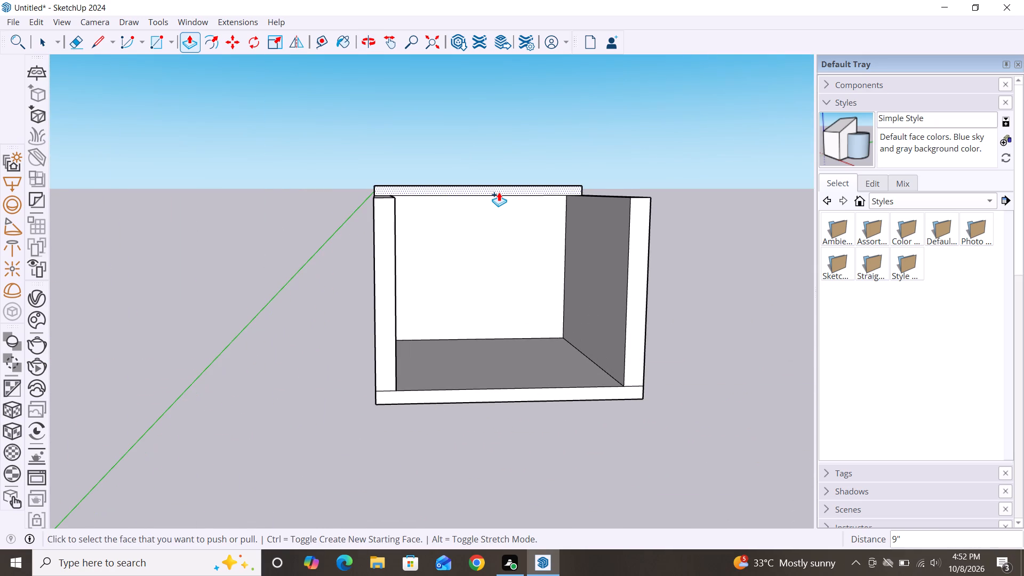
Extrude the strip above the back wall 10' forward with Push/Pull, ending at the side walls' front faces, as a roof slab.
left_click(502, 187)
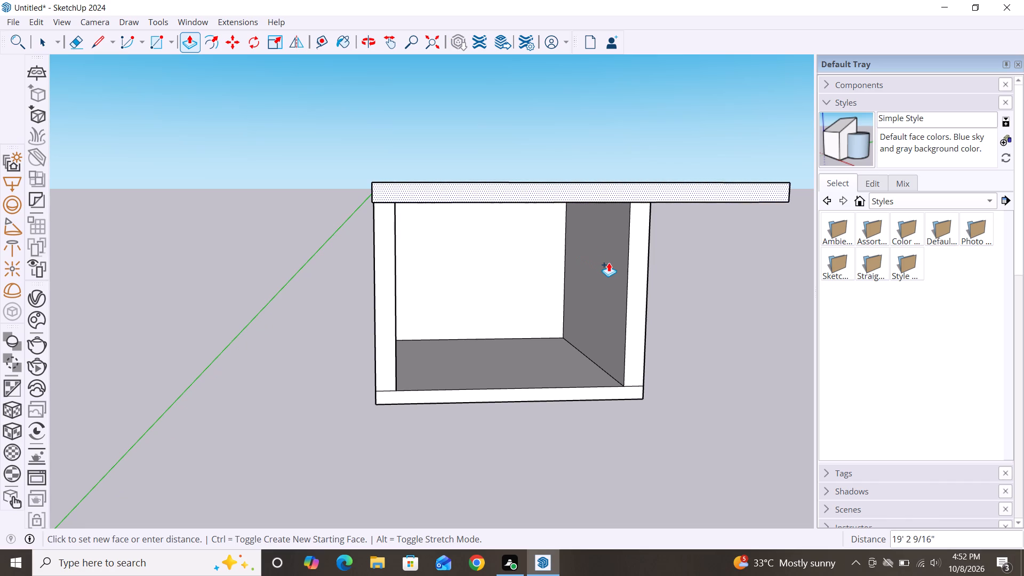
left_click(394, 269)
key("space")
Select the whole structure, including walls, floor and roof slabs, and make it a group.
scroll(483, 190, "down", 3)
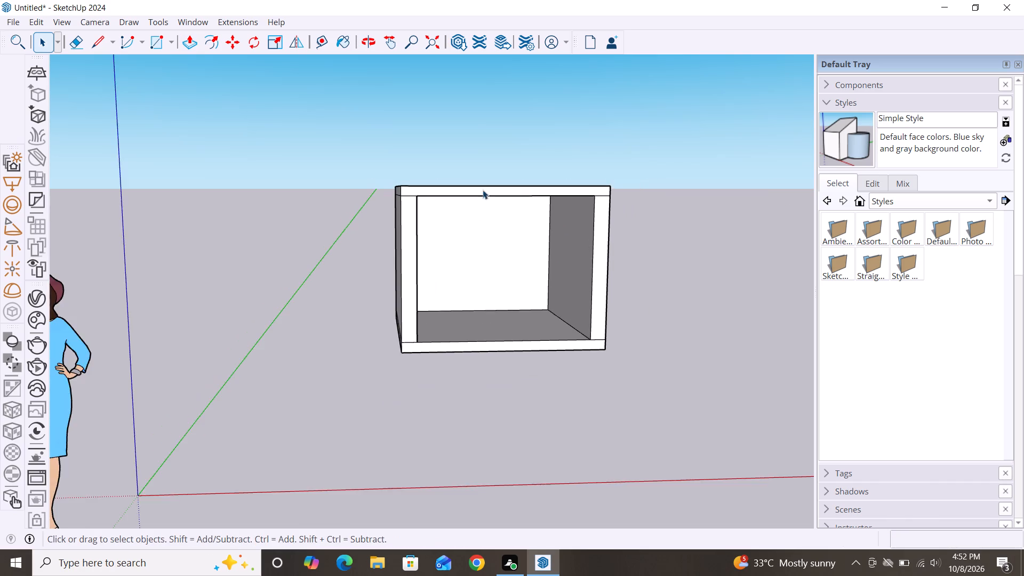
scroll(480, 174, "down", 4)
middle_click_drag(616, 315, 495, 341, "alt")
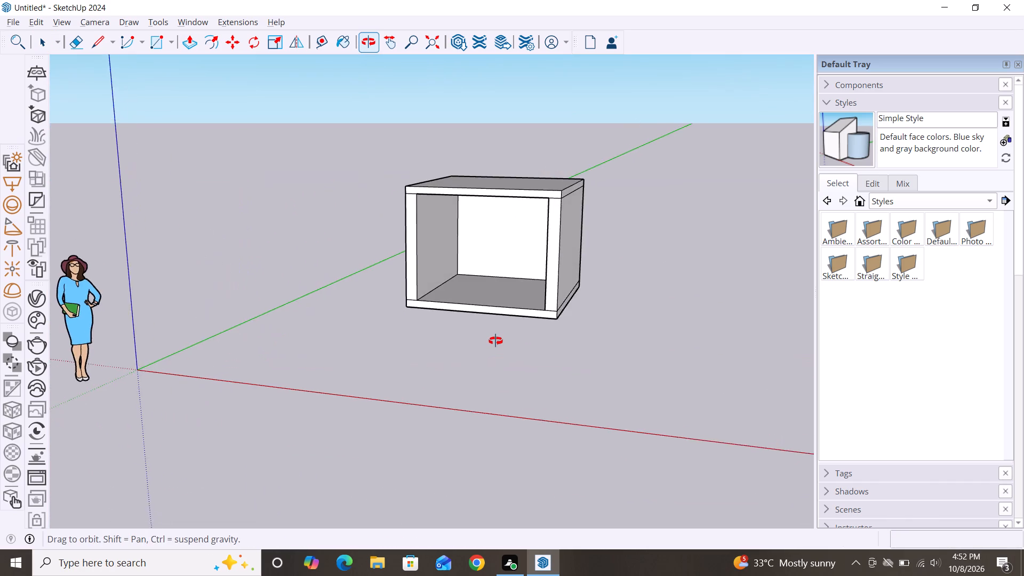
middle_click_drag(495, 341, 545, 301, "alt")
scroll(552, 293, "up", 2)
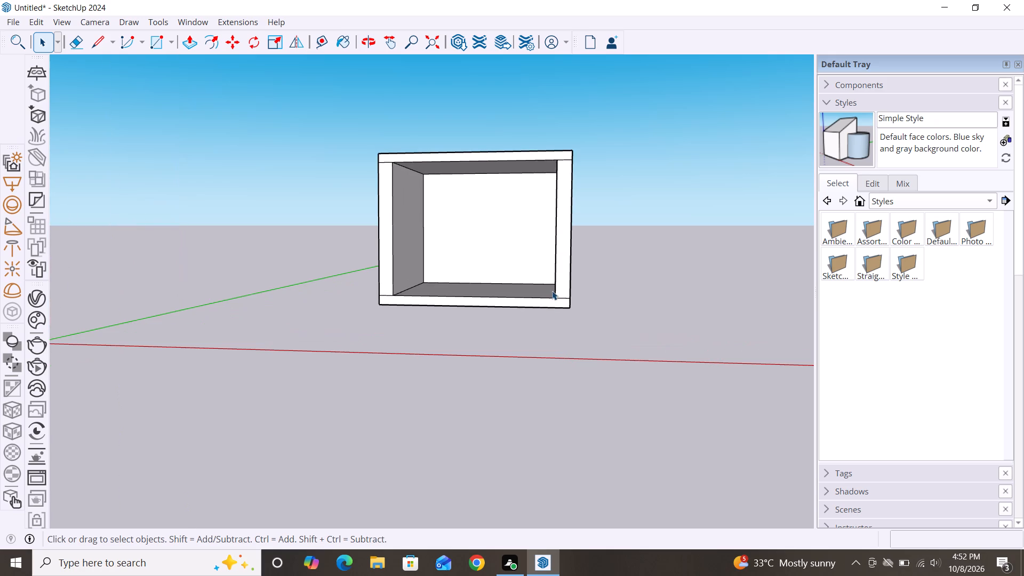
double_click(551, 291)
left_click(625, 287)
double_click(570, 263)
left_click(602, 289)
left_click_drag(660, 138, 297, 312)
right_click(498, 202)
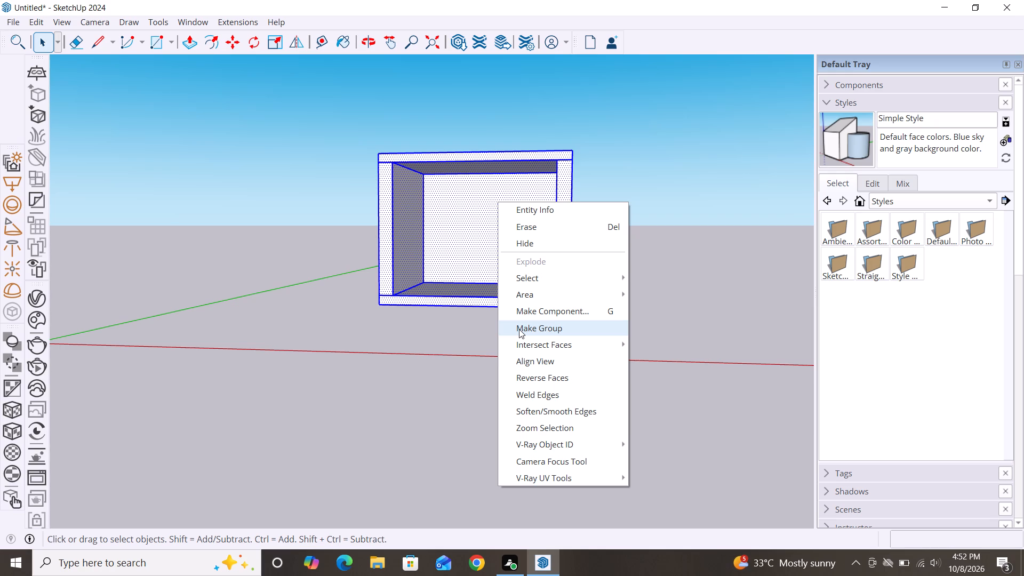
left_click(519, 329)
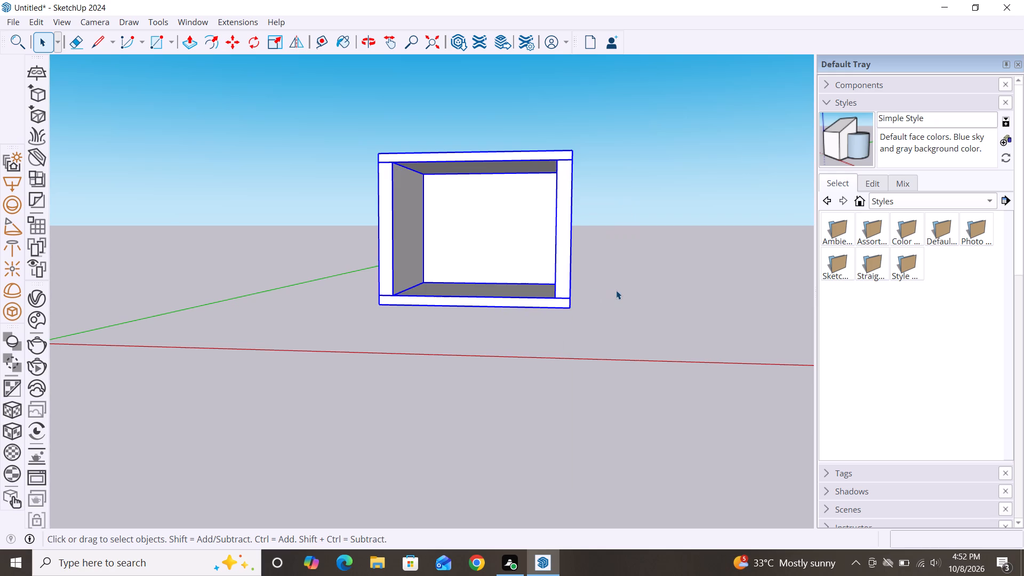
Copy the group sideways from its bottom front corner, placing the copy about 11' 10" away beside the original.
key("m")
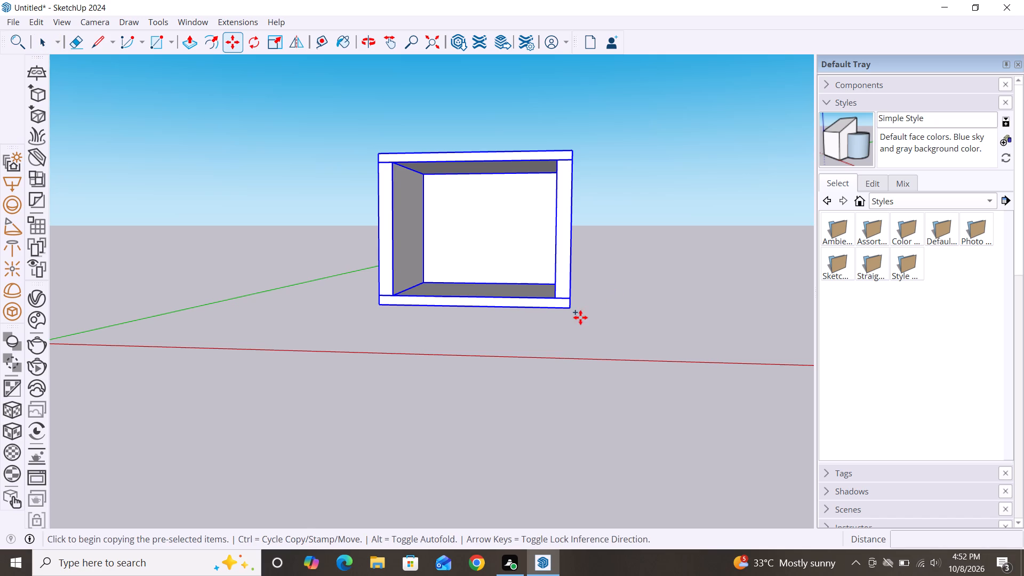
left_click(567, 309)
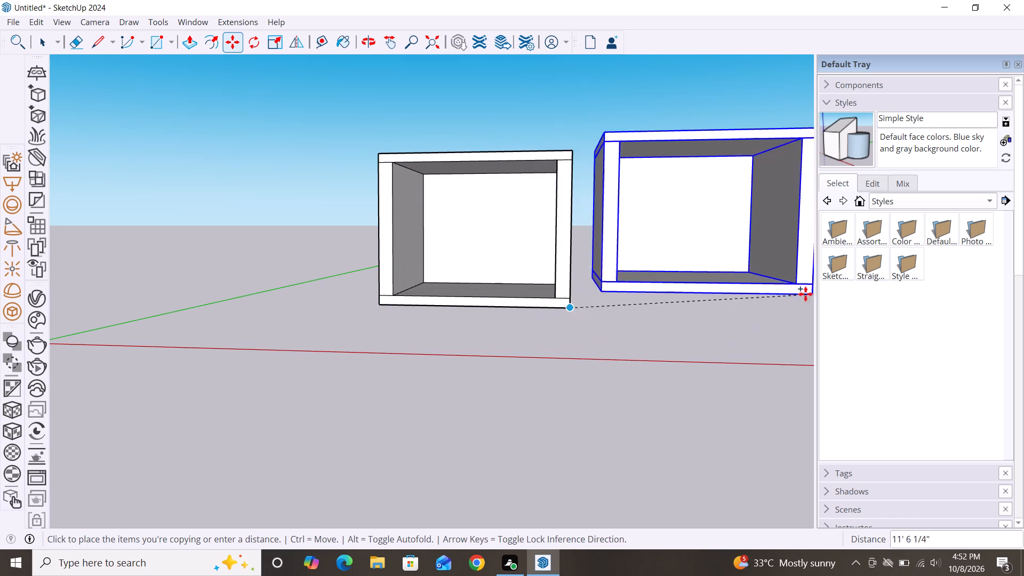
scroll(380, 219, "down", 4)
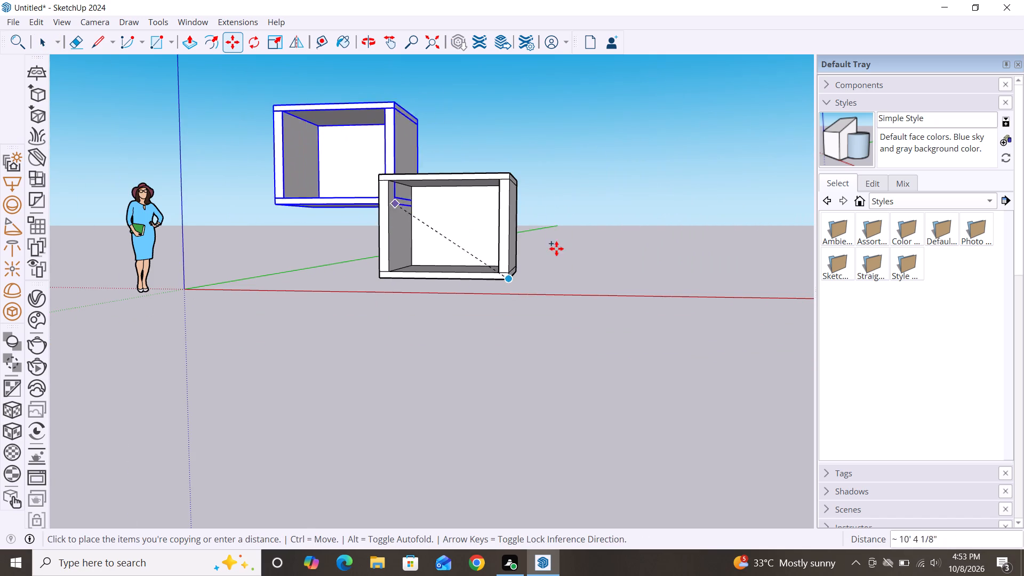
left_click(671, 283)
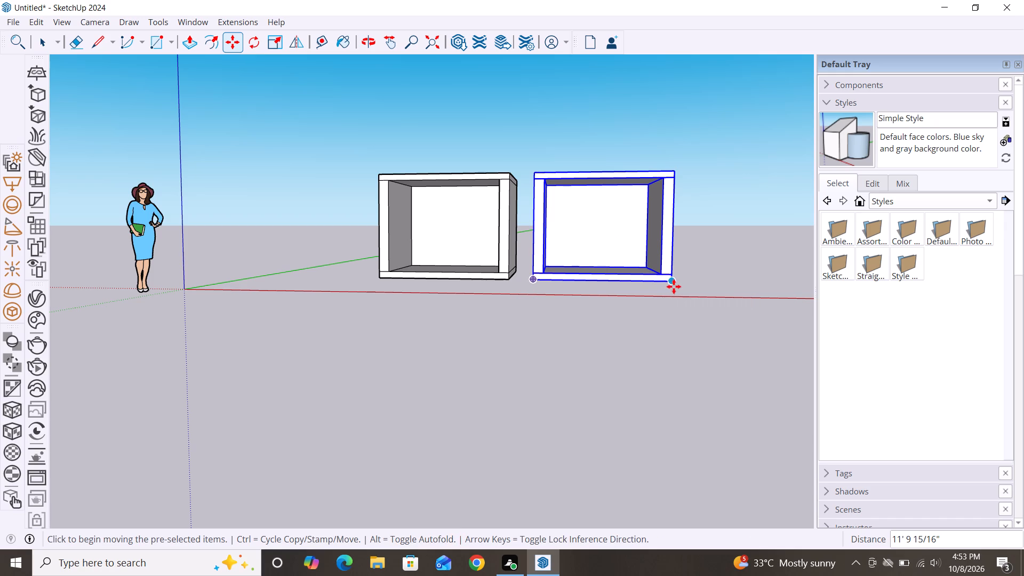
Move the copy onto the original, snapping its bottom front corner to the original roof's matching top front corner, and deselect it.
left_click(672, 284)
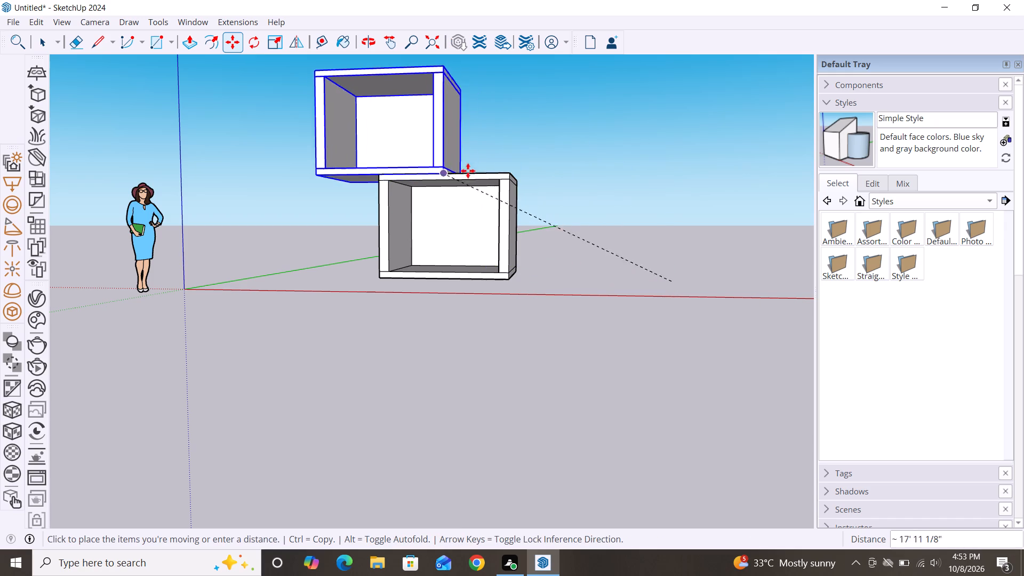
scroll(504, 162, "up", 4)
middle_click_drag(504, 162, 515, 283)
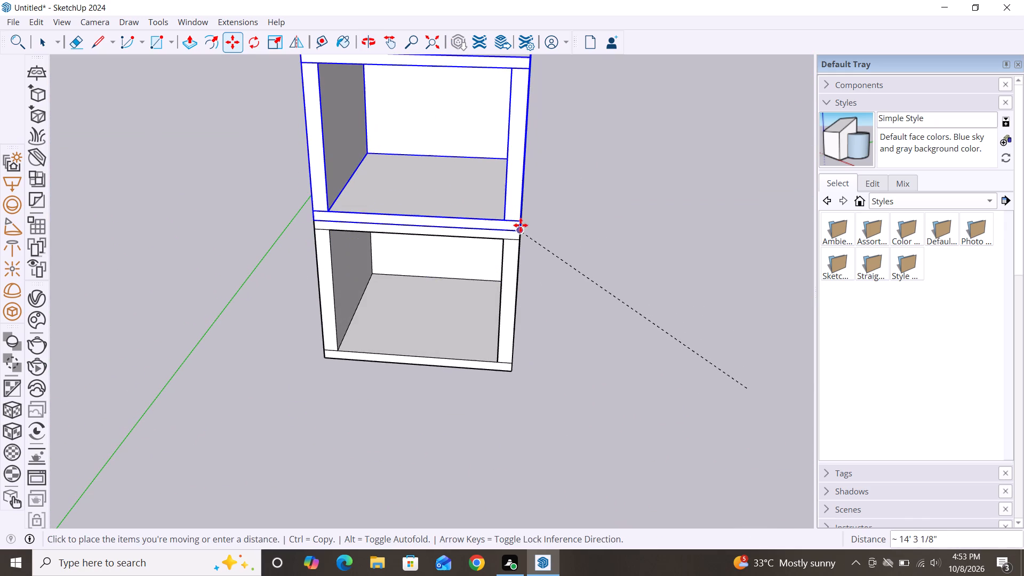
scroll(518, 234, "up", 7)
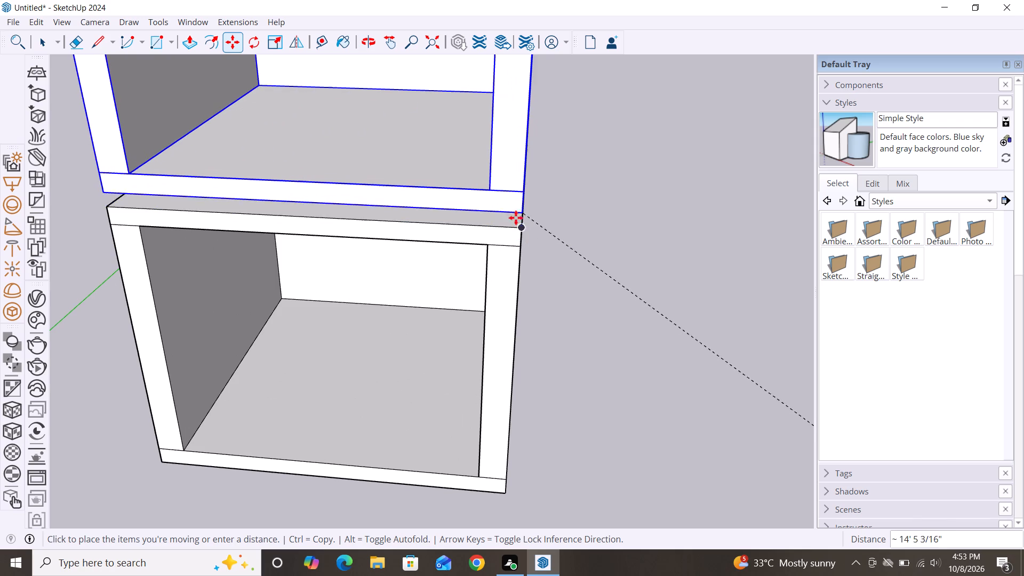
left_click(521, 227)
key("space")
scroll(645, 245, "down", 4)
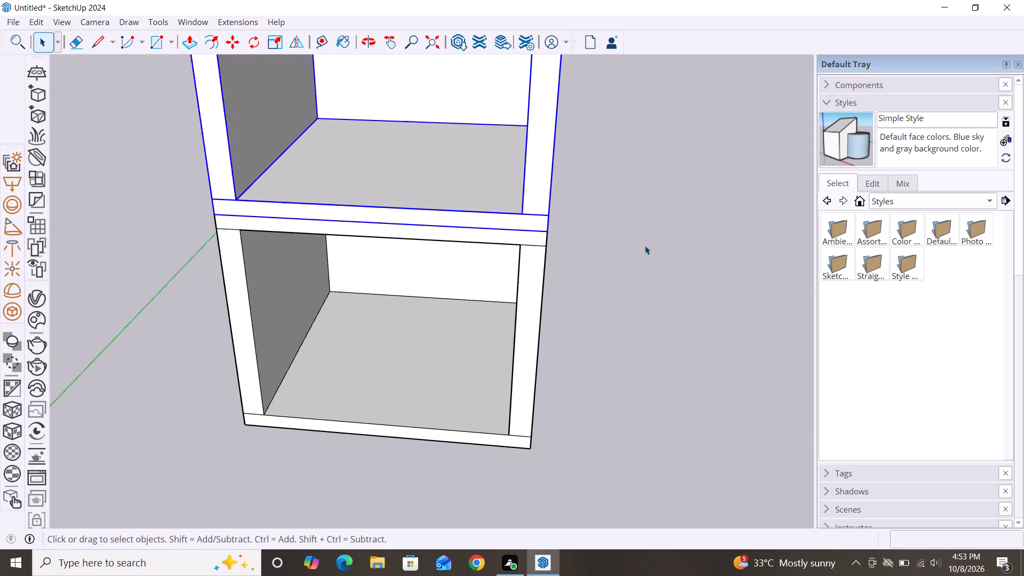
scroll(645, 245, "down", 10)
left_click(643, 209)
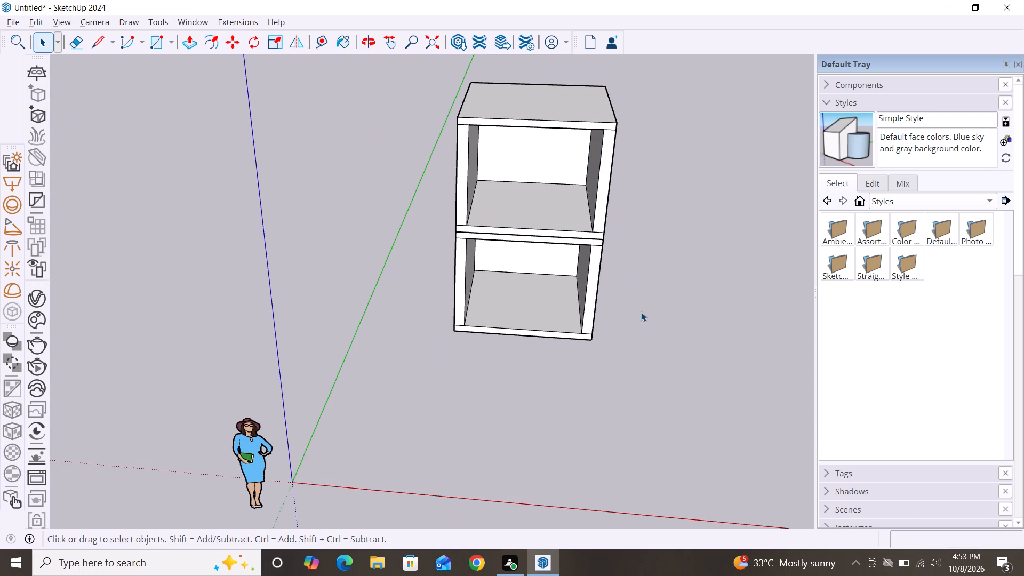
Explode the upper and lower storey groups into loose geometry, leaving nothing selected.
middle_click_drag(641, 312, 642, 240, "alt")
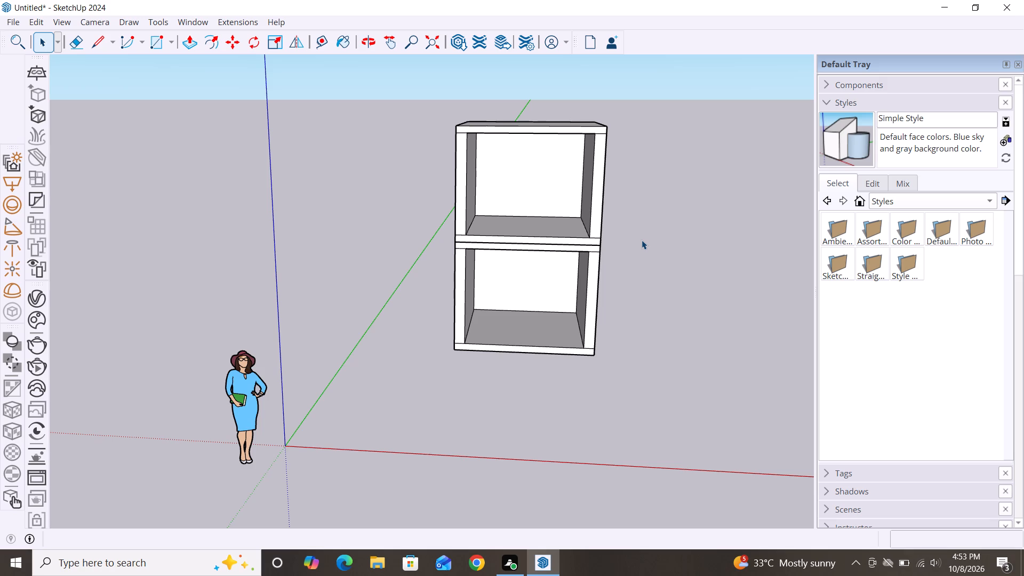
left_click(578, 222)
right_click(581, 216)
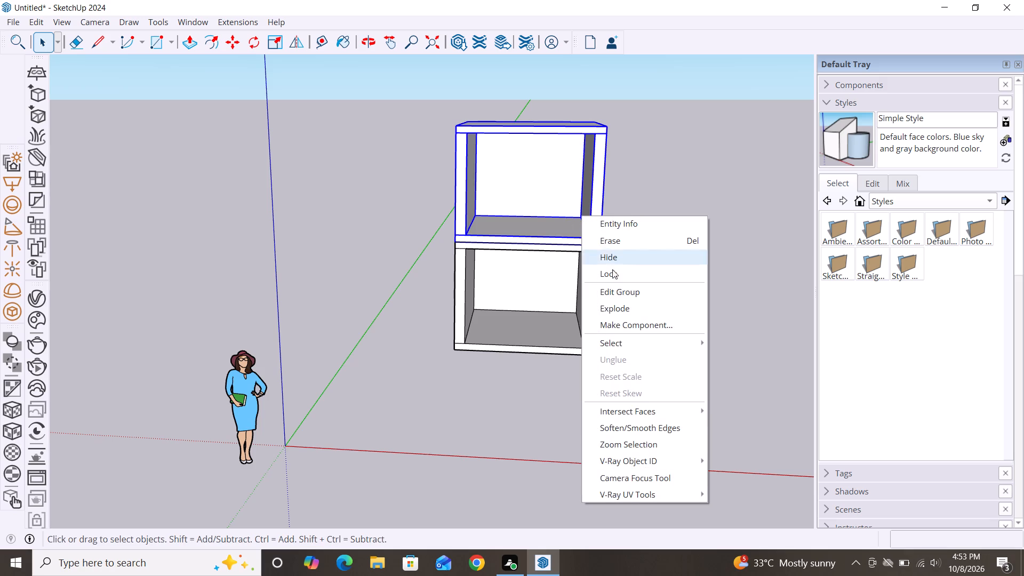
left_click(626, 314)
left_click(558, 337)
right_click(557, 334)
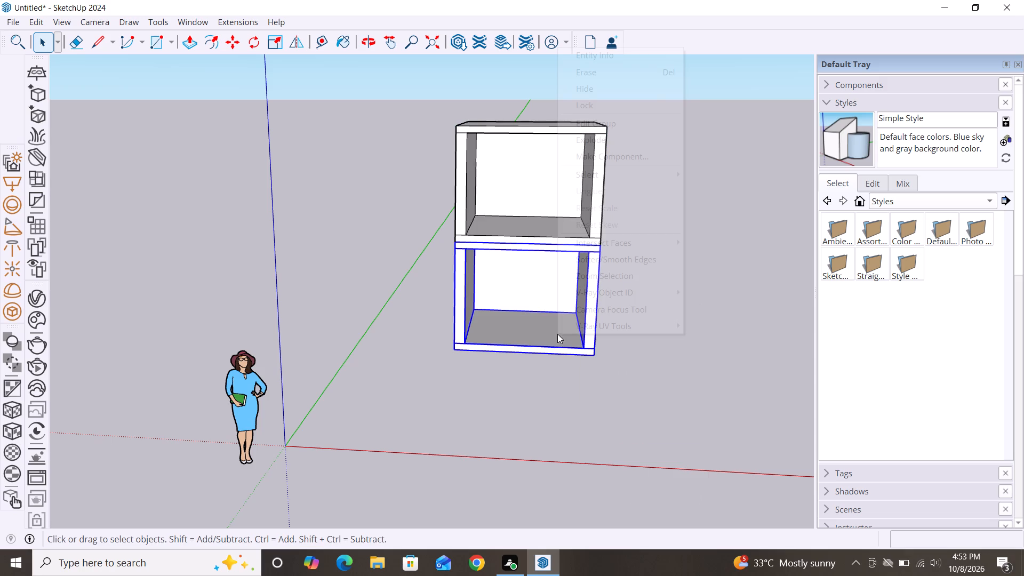
left_click(598, 144)
left_click(663, 271)
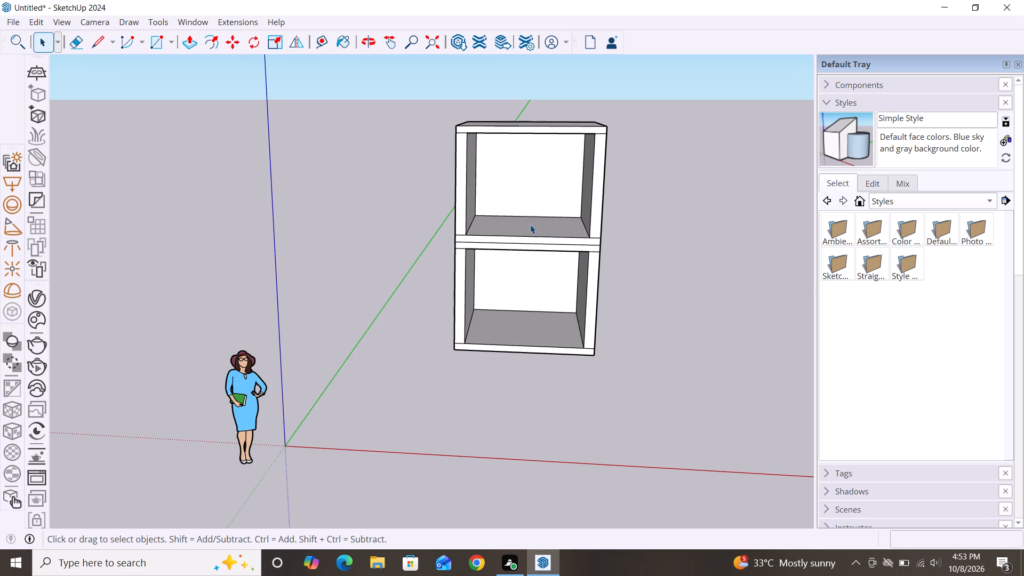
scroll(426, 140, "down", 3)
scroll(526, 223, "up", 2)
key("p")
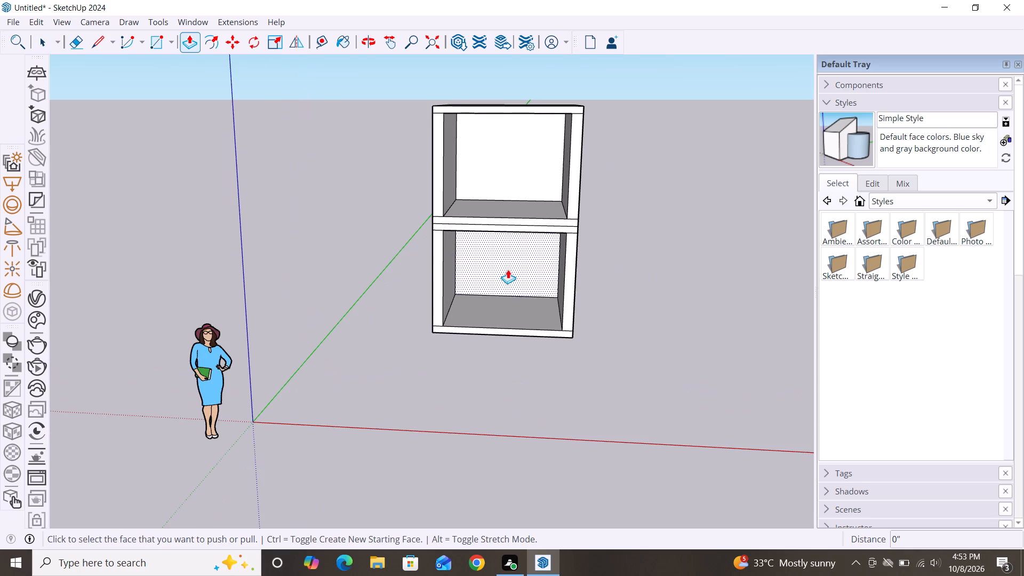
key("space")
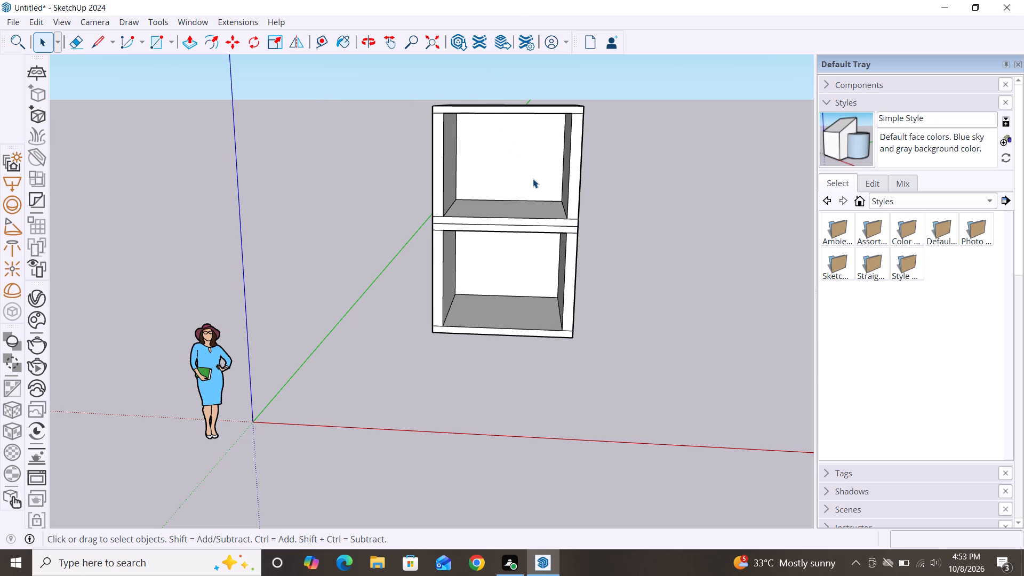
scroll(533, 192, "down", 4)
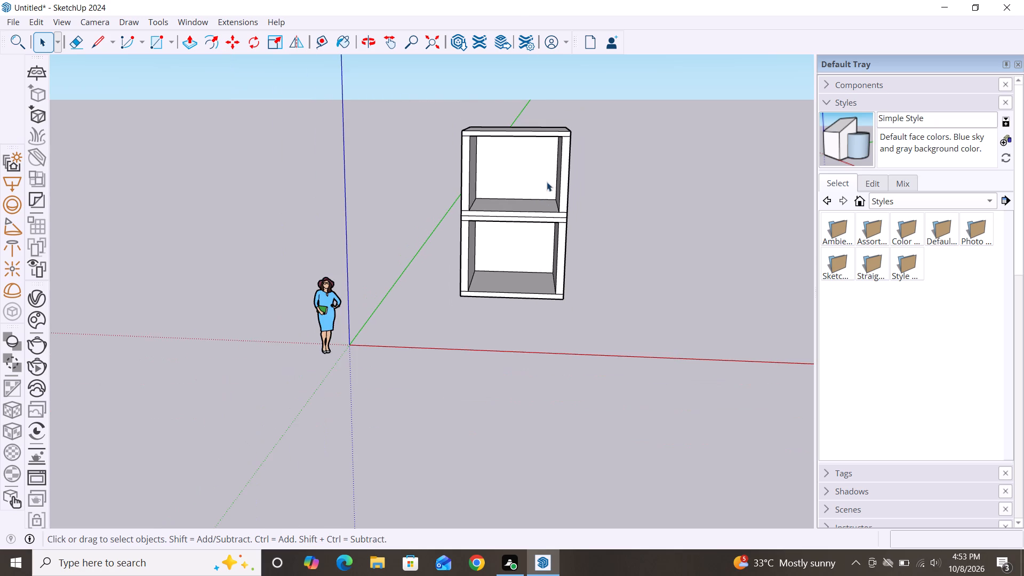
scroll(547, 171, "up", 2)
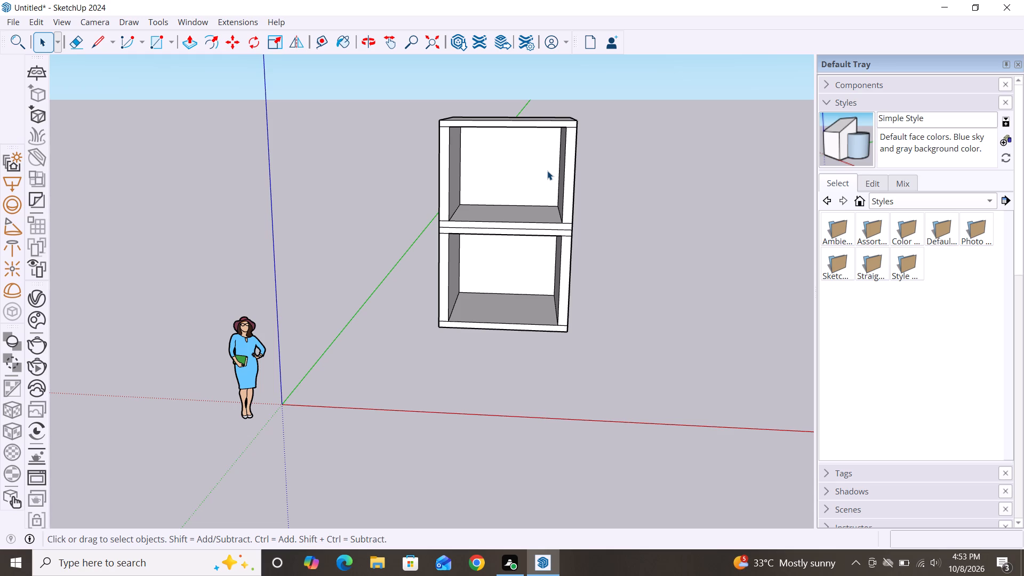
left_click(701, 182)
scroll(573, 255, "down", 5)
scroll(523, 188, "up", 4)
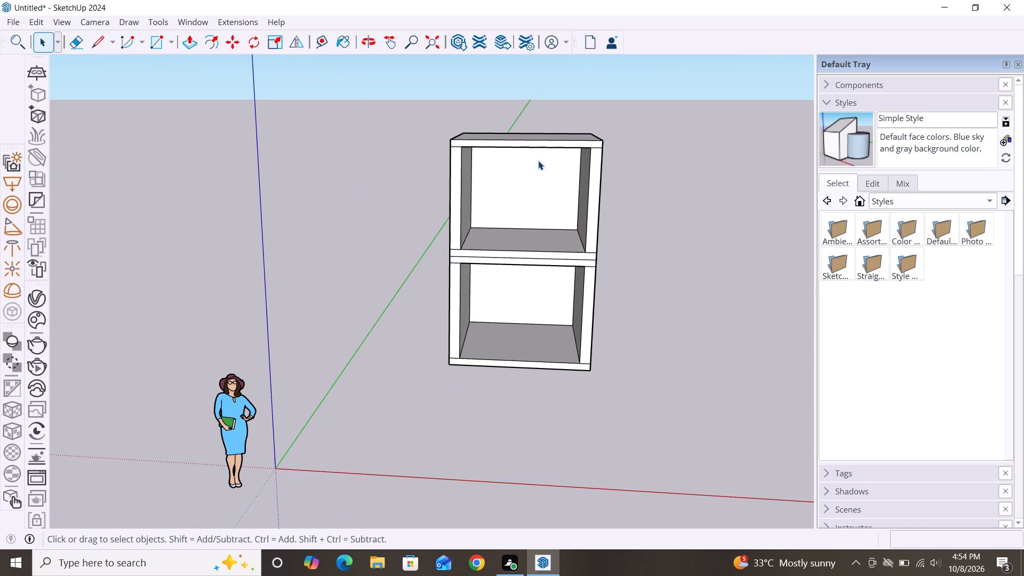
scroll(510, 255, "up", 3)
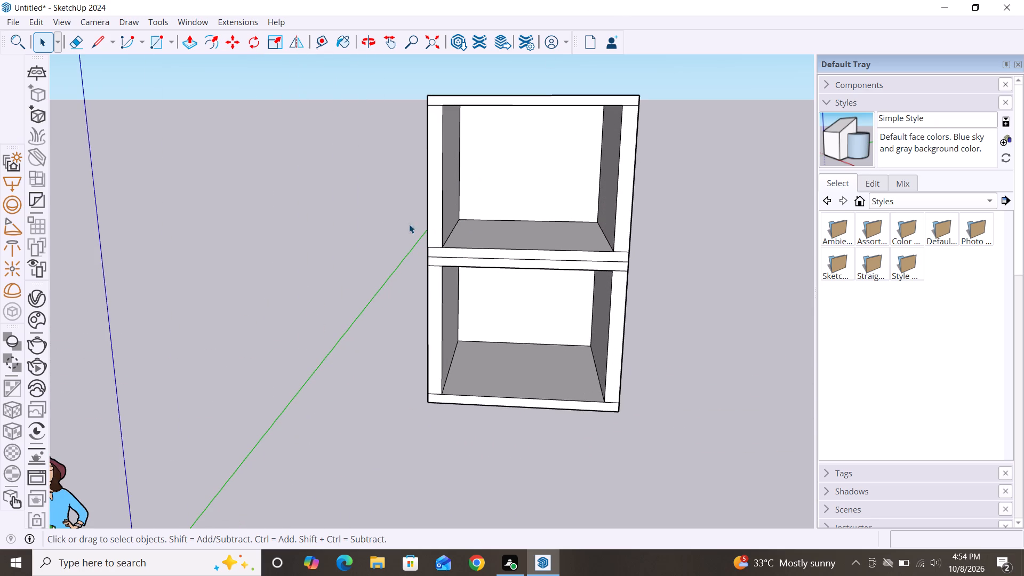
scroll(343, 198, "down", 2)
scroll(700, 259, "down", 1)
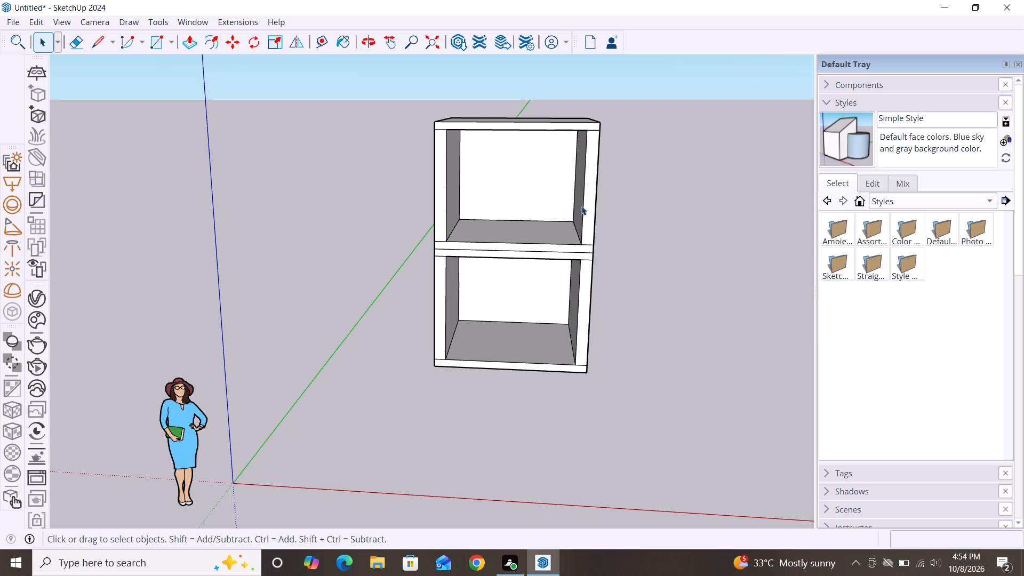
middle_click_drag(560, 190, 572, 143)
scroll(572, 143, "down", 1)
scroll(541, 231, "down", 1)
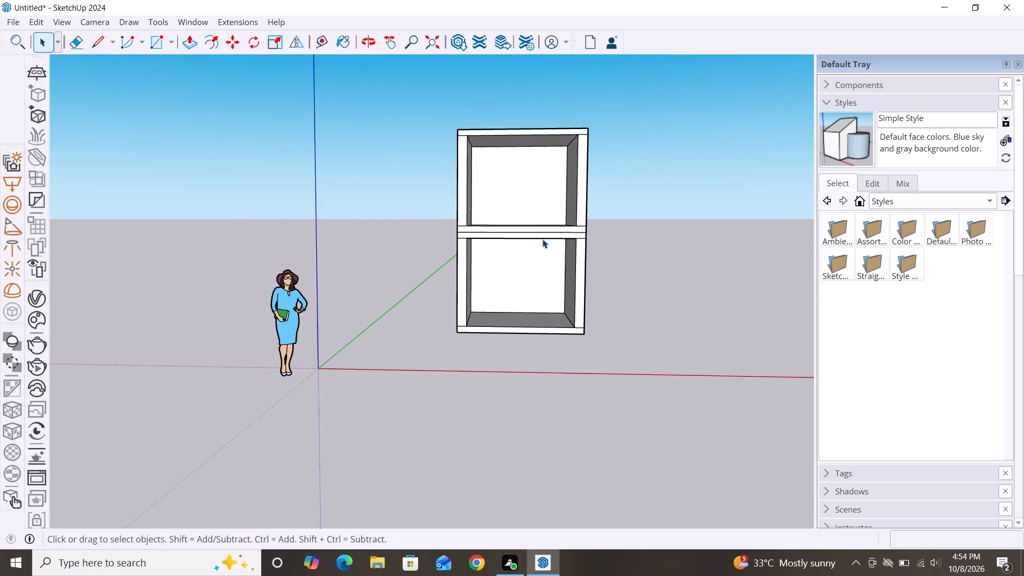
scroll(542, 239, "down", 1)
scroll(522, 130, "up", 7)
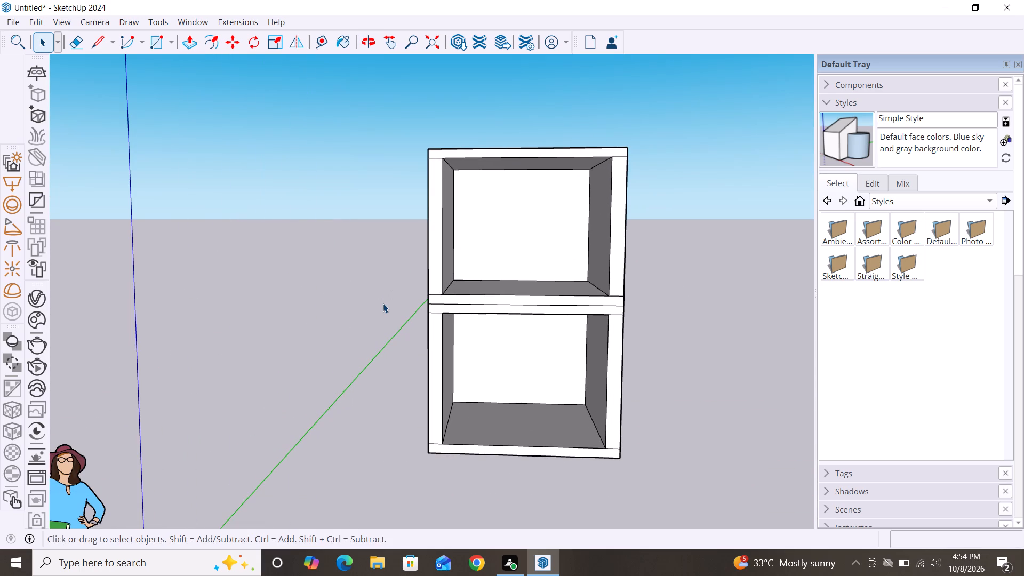
Extrude the outer face of the upper storey's left side wall outward about 3' 10 5/16" with Push/Pull.
middle_click_drag(382, 390, 612, 421)
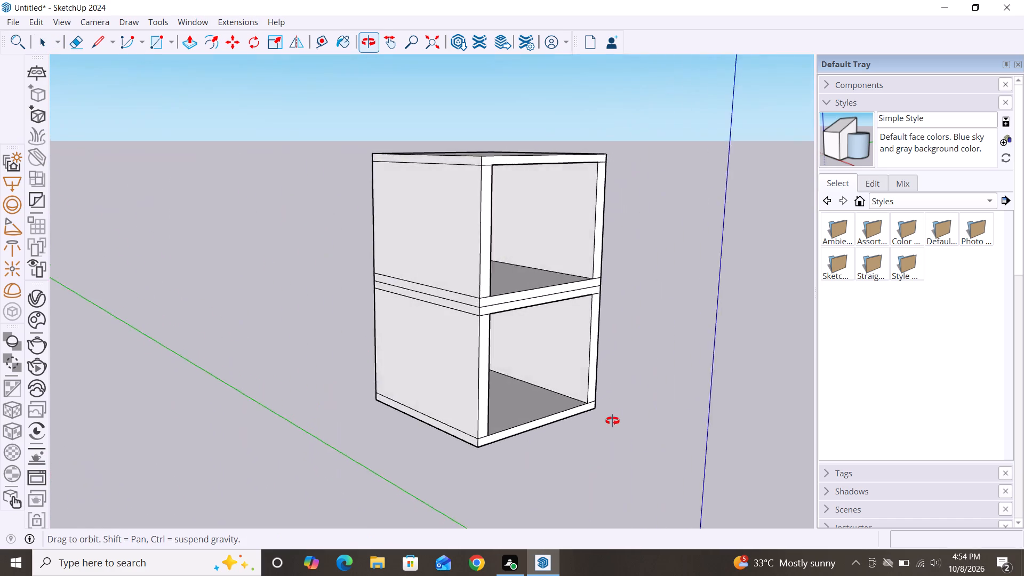
middle_click_drag(612, 421, 659, 404)
key("p")
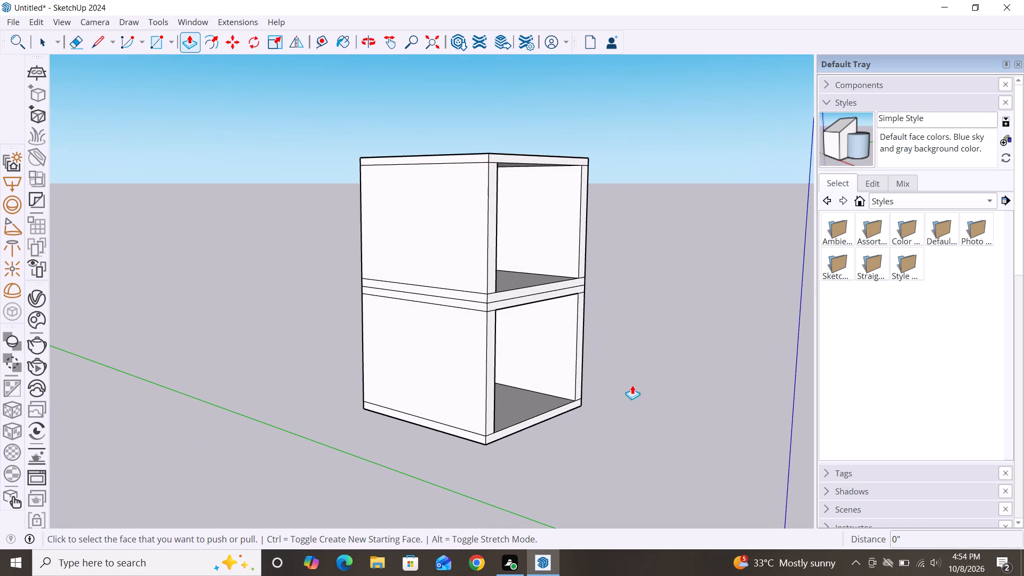
left_click(441, 225)
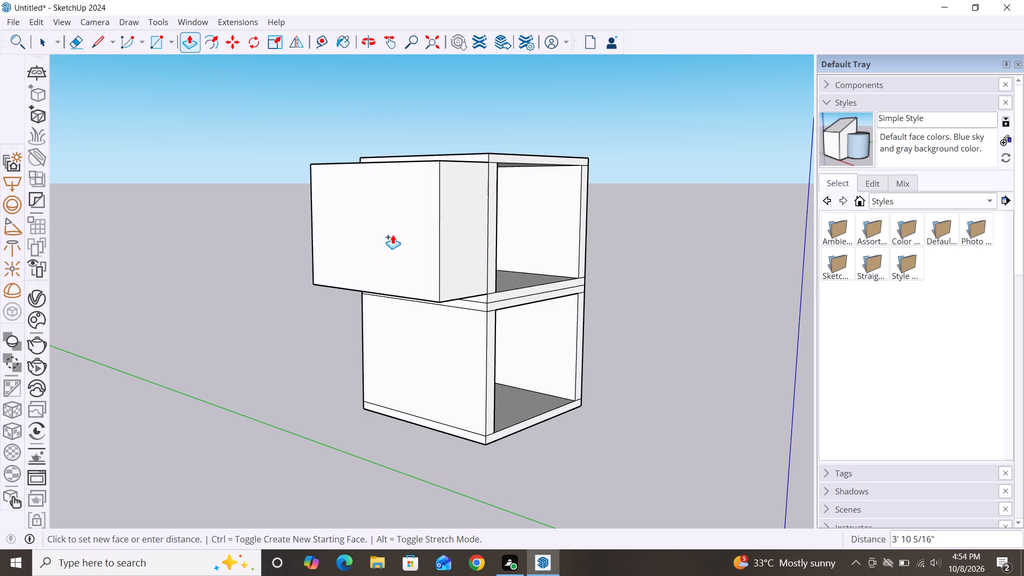
left_click(393, 235)
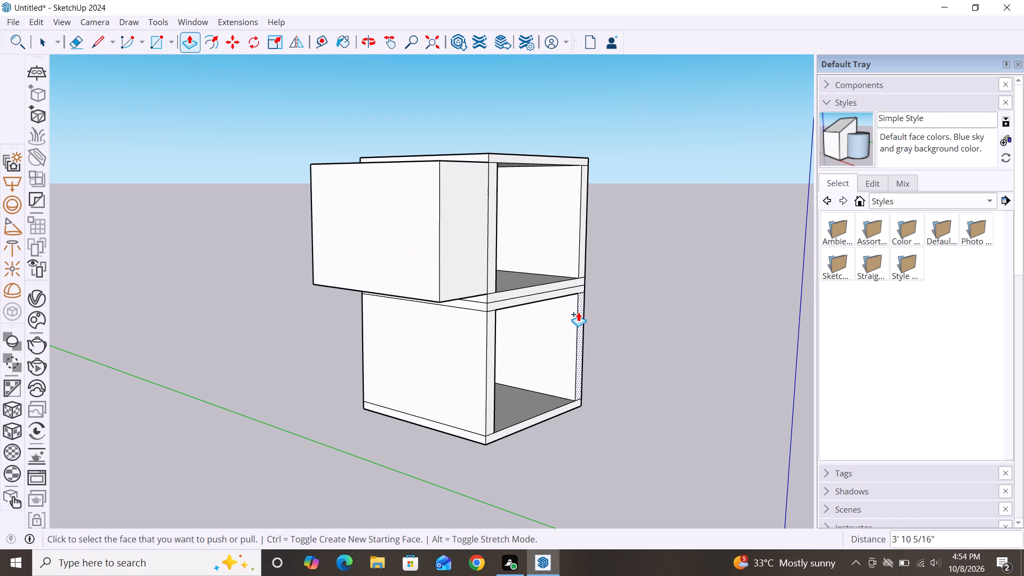
Extrude the upper roof slab's left edge face 3' 10 5/16" outward, flush with the extended side wall.
left_click(481, 153)
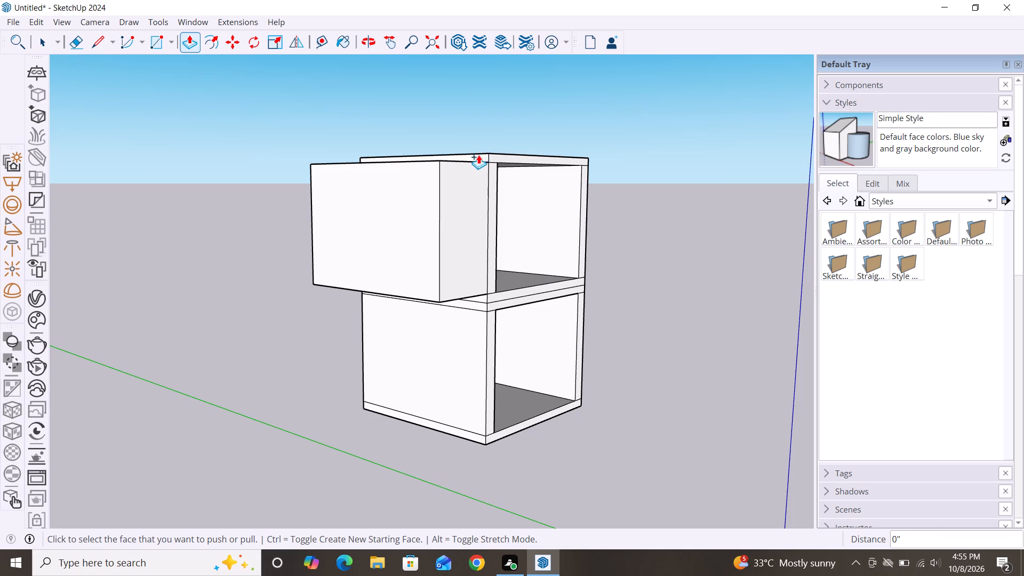
left_click(474, 156)
left_click(423, 169)
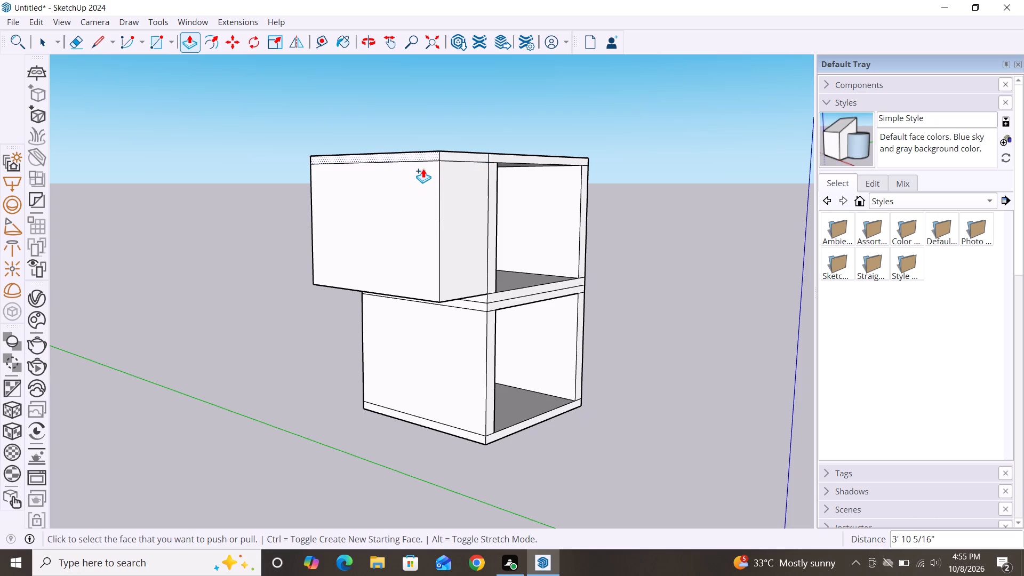
key("space")
Extrude the upper storey floor slab's left edge face 3' 10 5/16" outward, aligning it with the extended wall above.
scroll(651, 225, "down", 3)
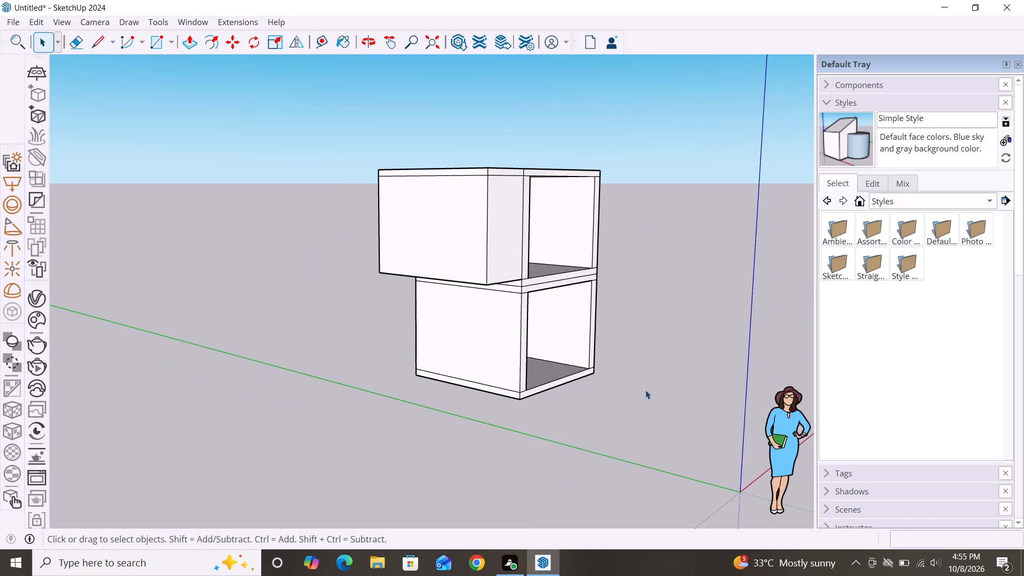
middle_click_drag(645, 390, 418, 382, "alt")
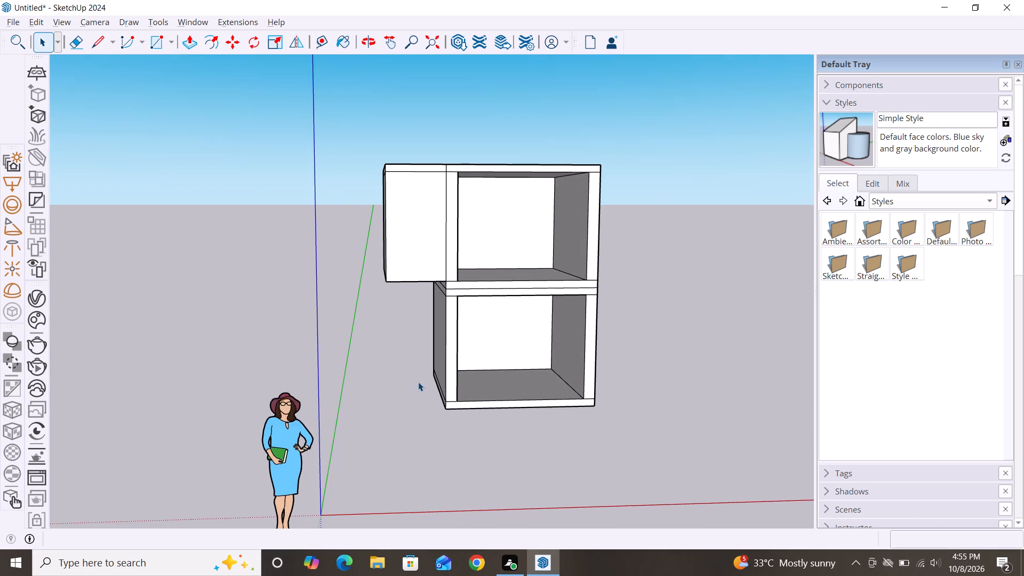
middle_click_drag(510, 403, 451, 389, "alt")
scroll(462, 305, "up", 2)
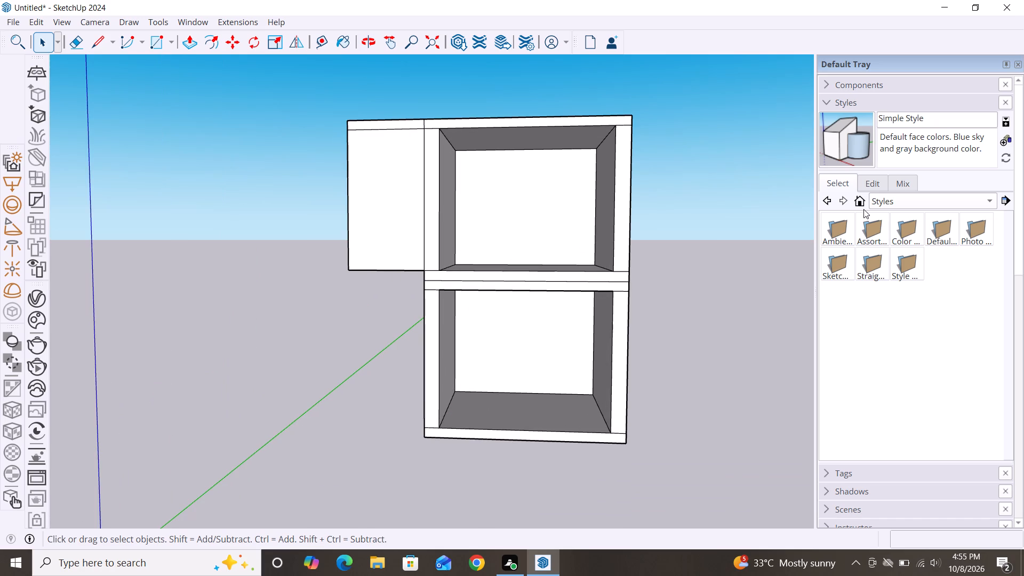
scroll(462, 306, "down", 1)
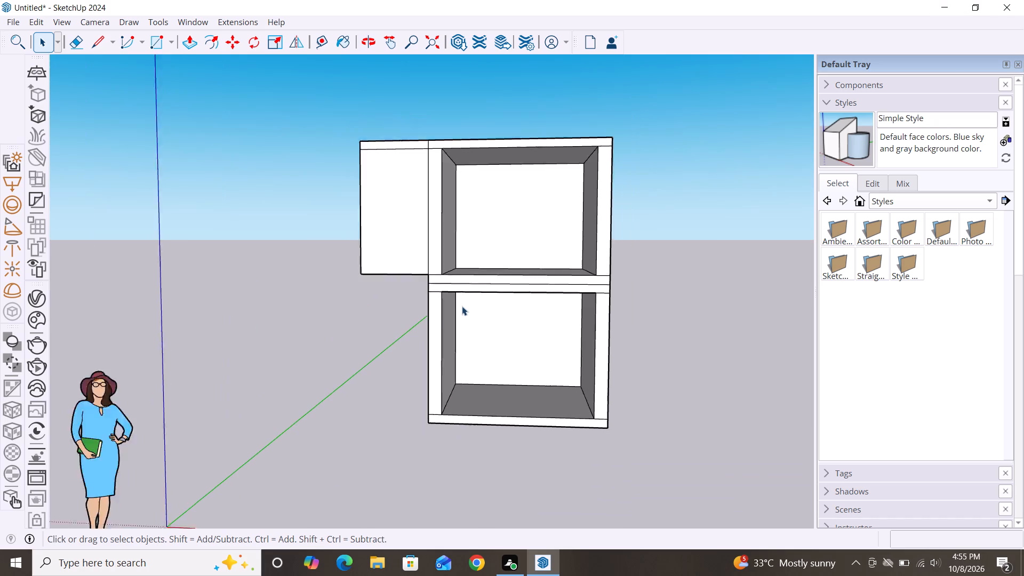
scroll(462, 306, "down", 1)
middle_click_drag(380, 367, 525, 371)
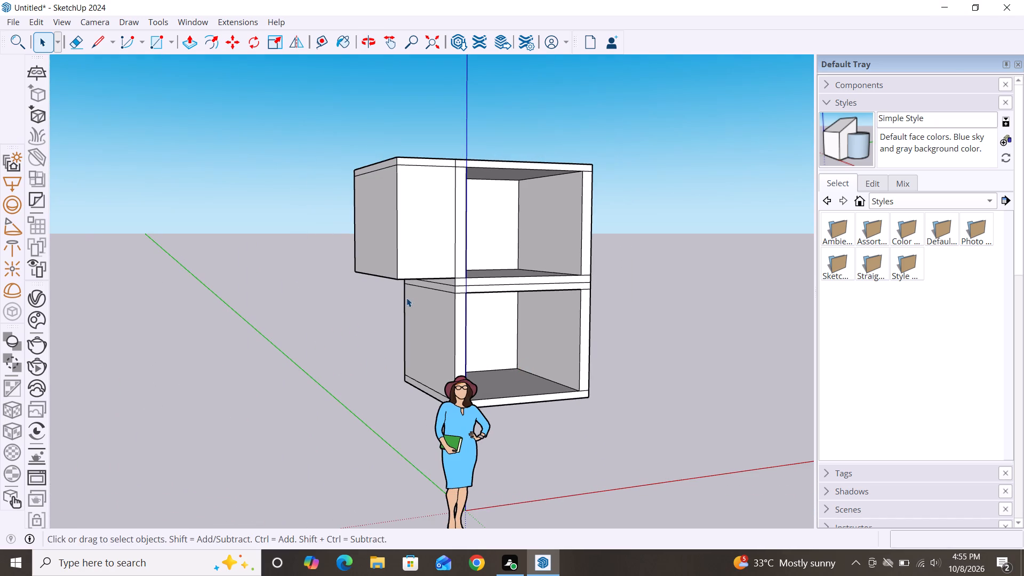
scroll(406, 298, "up", 1)
middle_click_drag(406, 298, 439, 246)
scroll(439, 279, "up", 5)
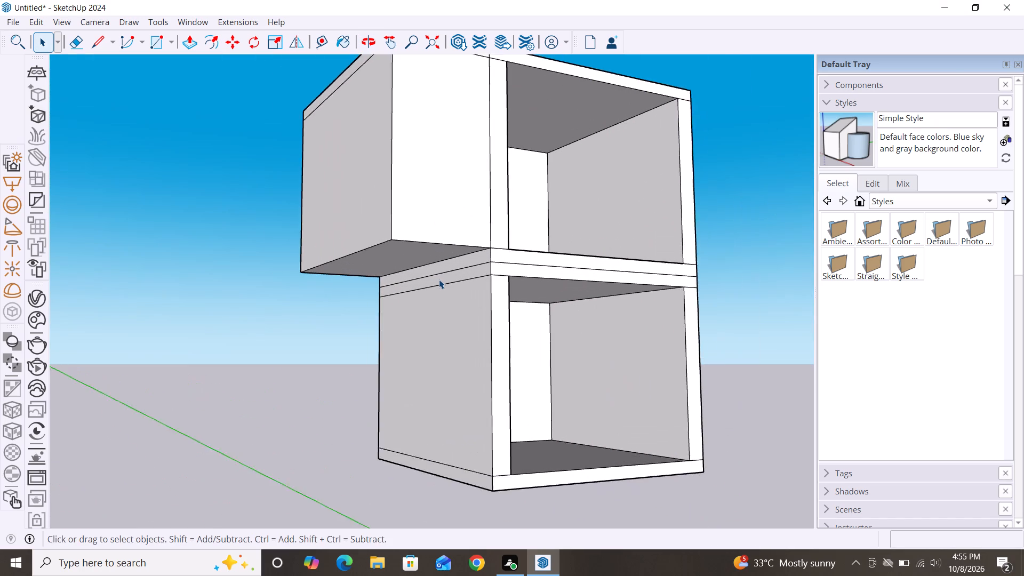
scroll(439, 279, "up", 1)
scroll(439, 279, "down", 1)
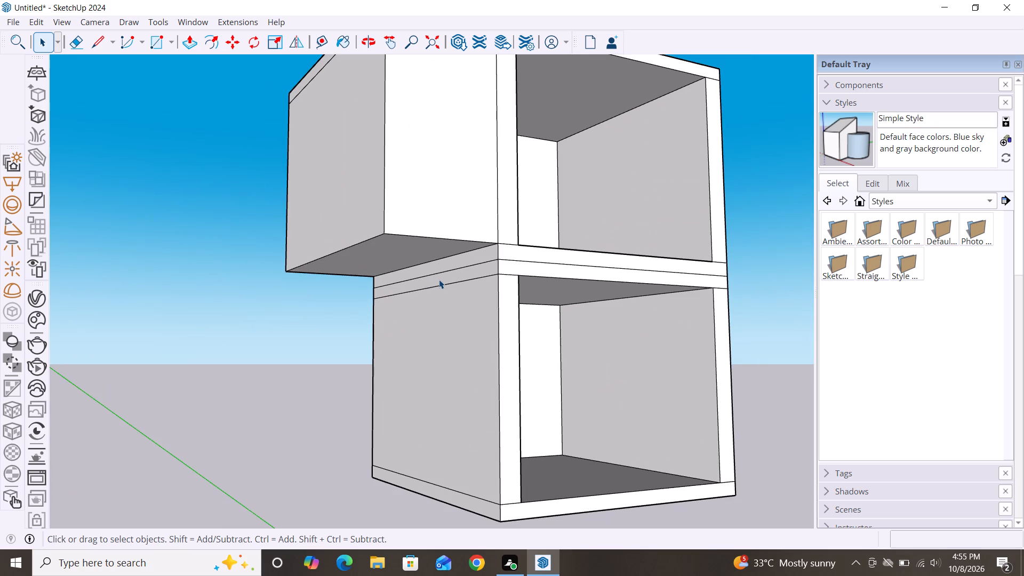
key("p")
left_click(478, 254)
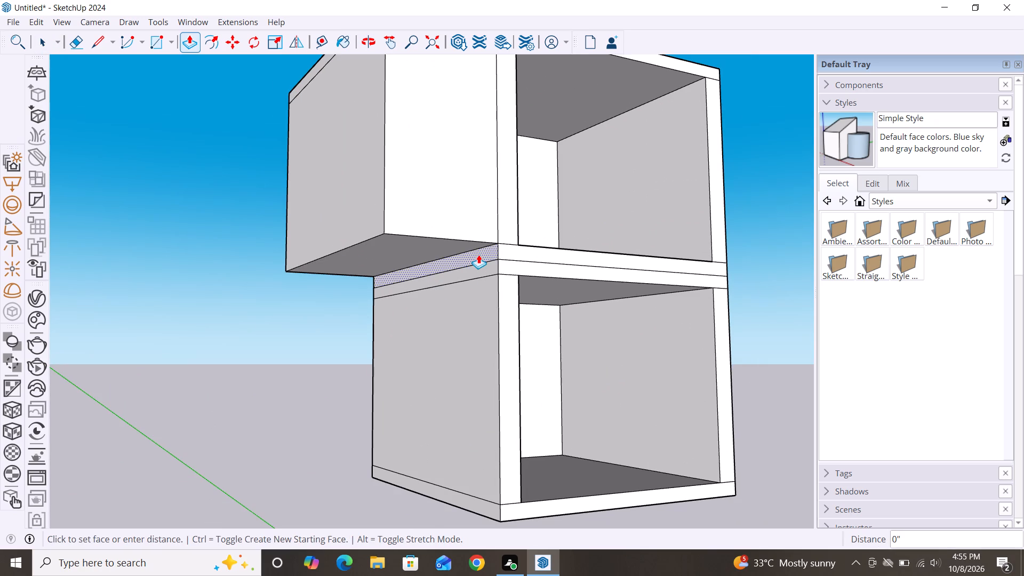
left_click(387, 205)
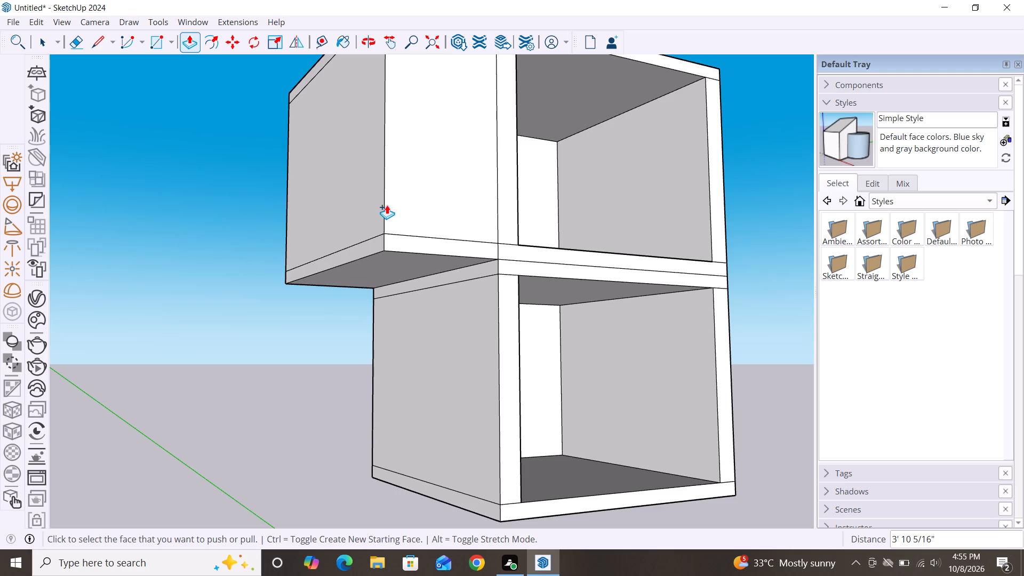
Extrude the lower storey roof slab's left edge face 3' 10 5/16" outward, flush with the overhang above.
left_click(477, 273)
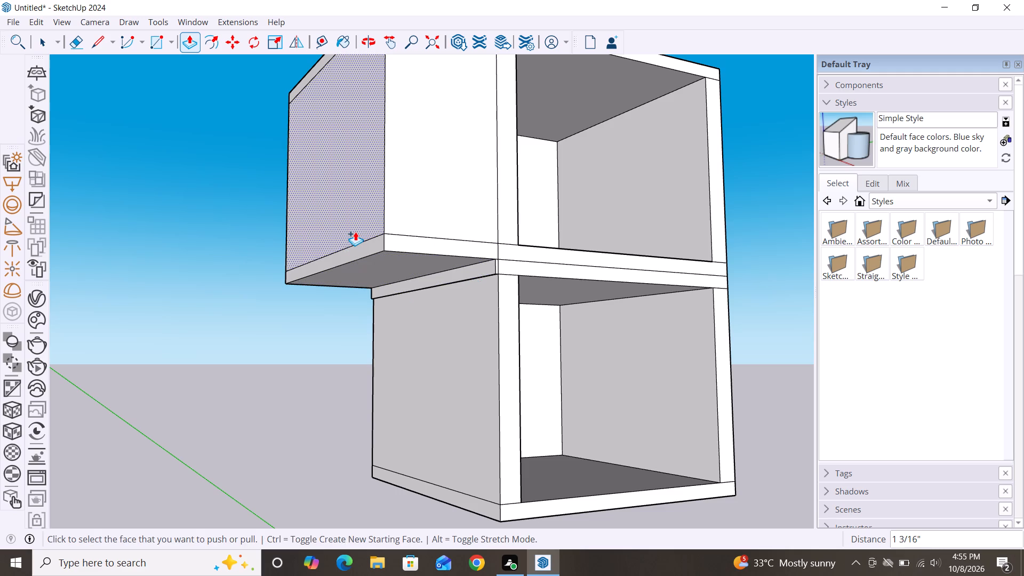
key("ctrl+z")
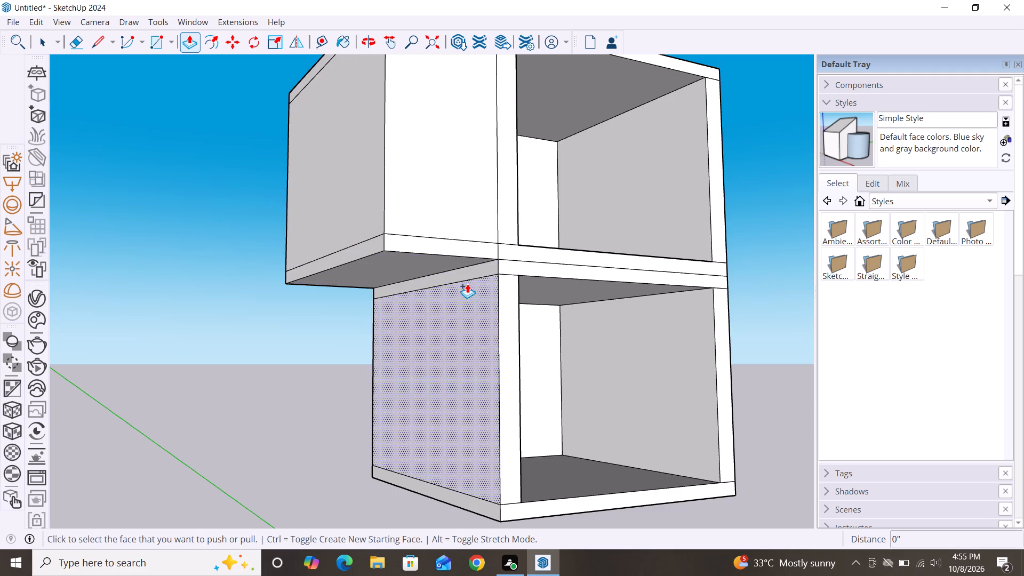
left_click(469, 278)
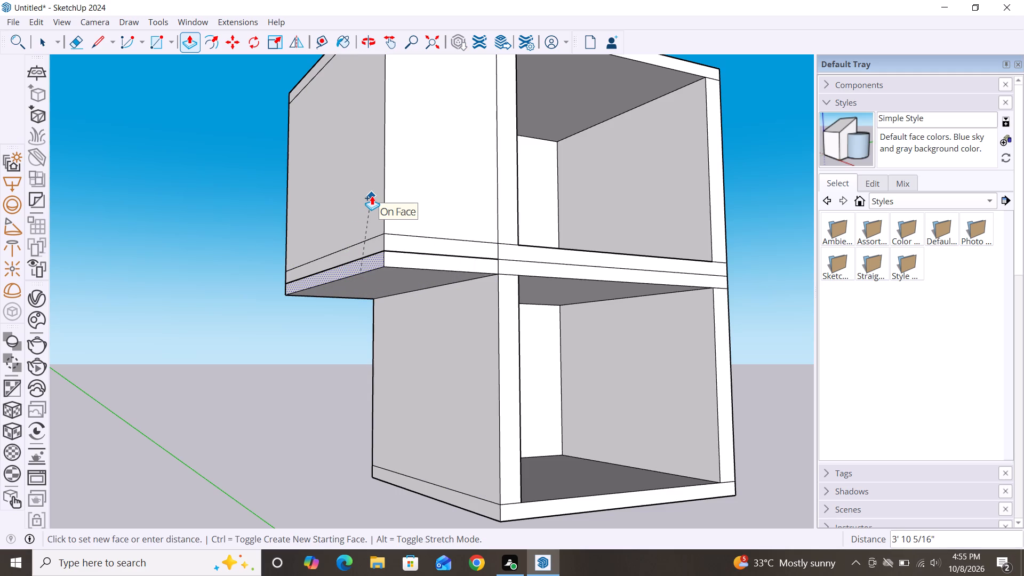
left_click(372, 196)
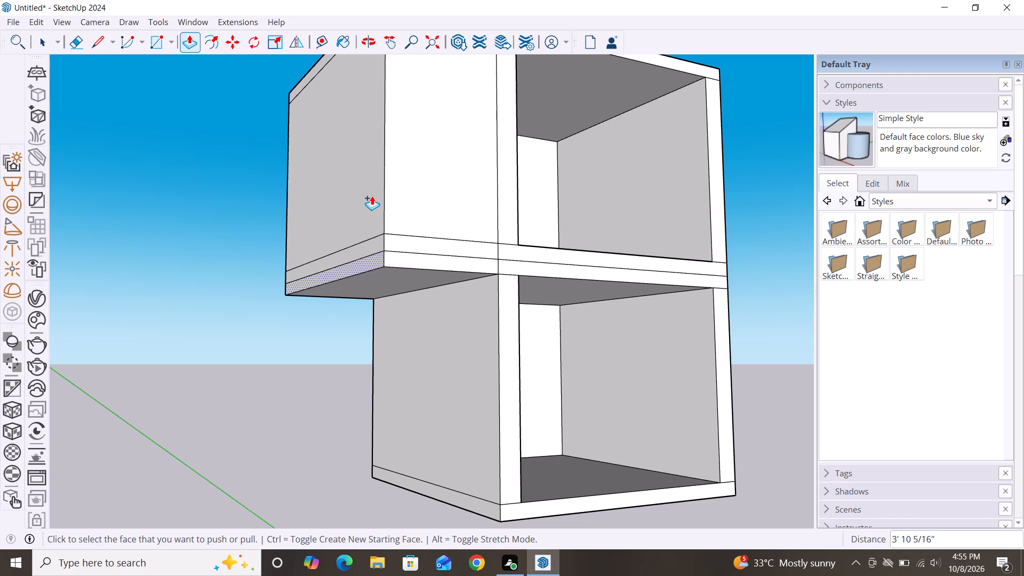
scroll(438, 195, "down", 4)
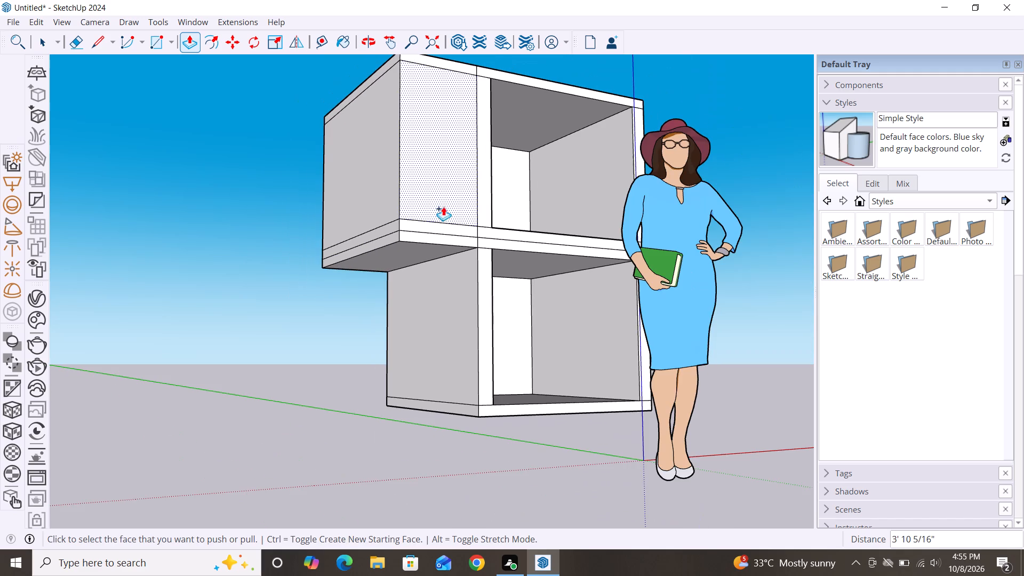
key("space")
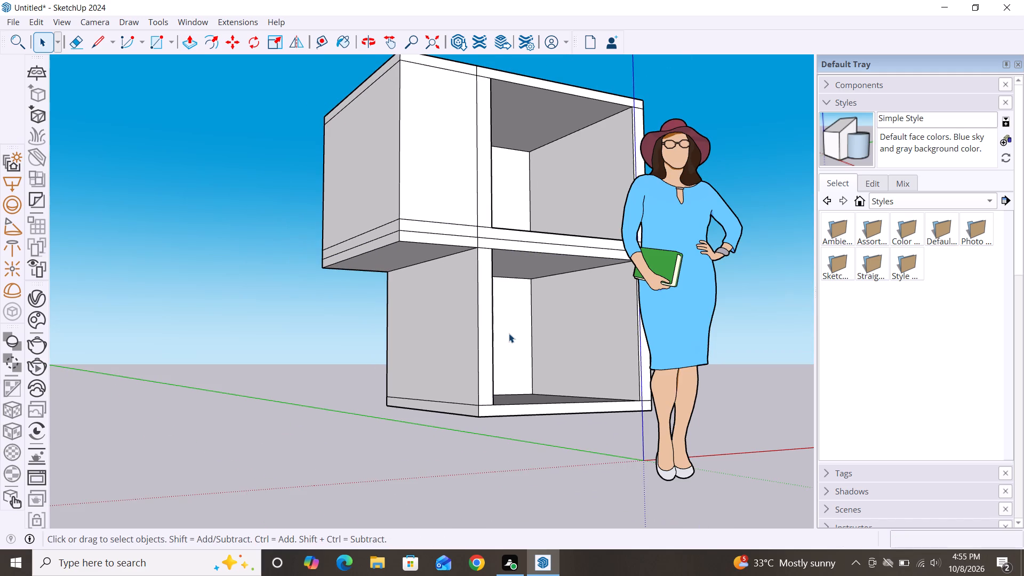
Inspect the two-storey structure and its extended upper overhang from the front and side.
scroll(509, 333, "down", 4)
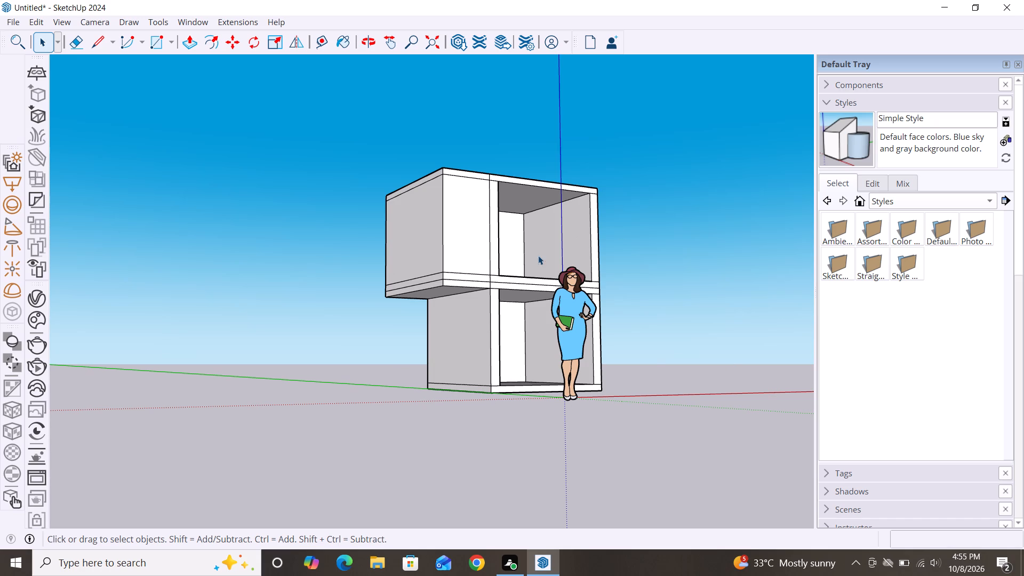
middle_click_drag(697, 326, 485, 381, "alt")
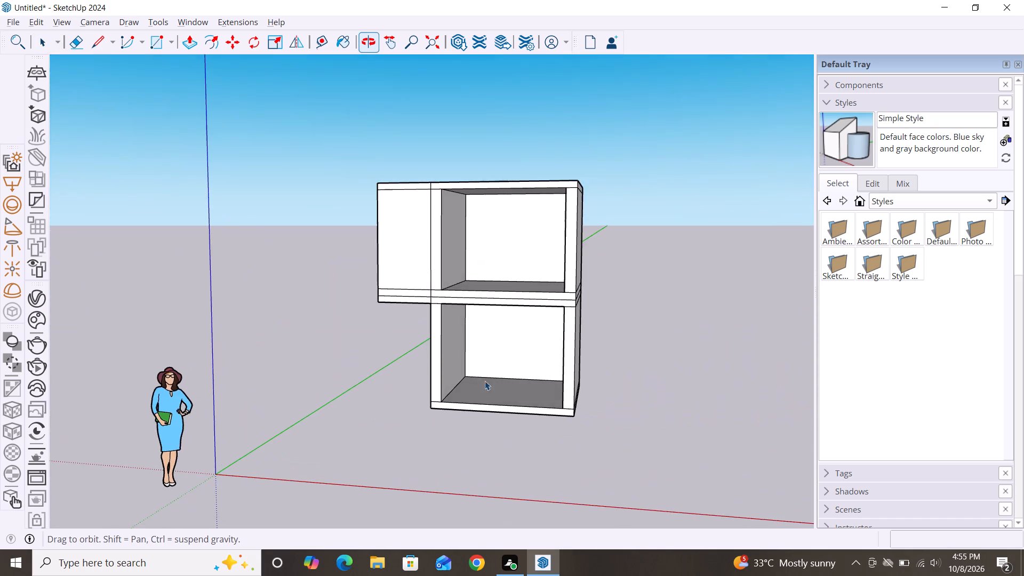
scroll(454, 313, "up", 2)
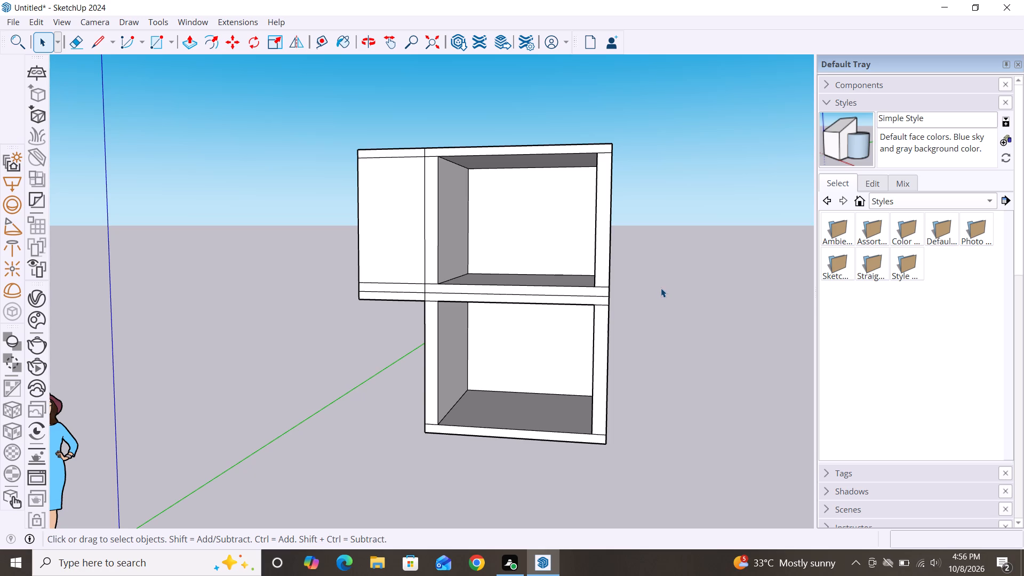
scroll(329, 182, "down", 3)
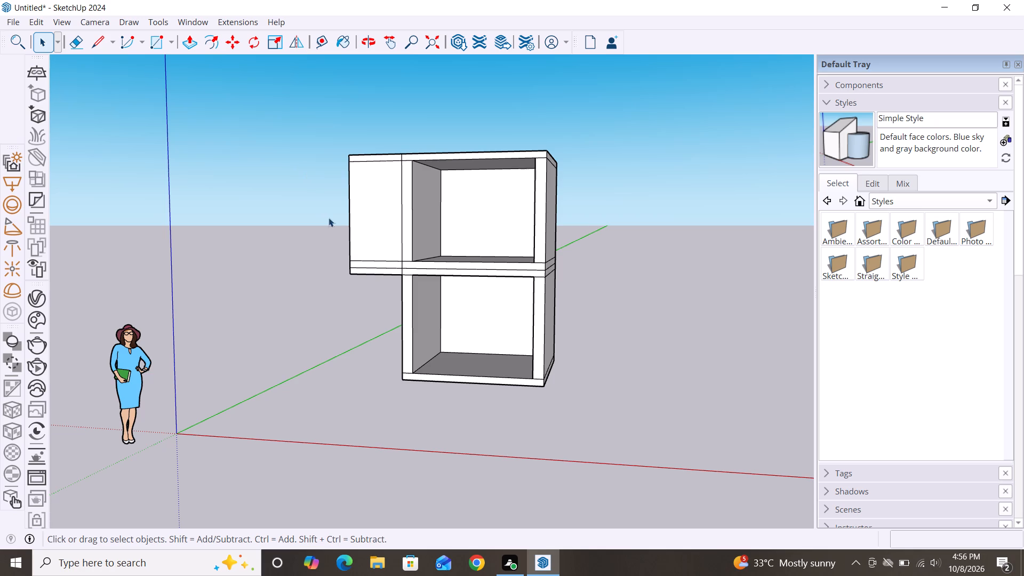
scroll(321, 221, "down", 2)
middle_click_drag(535, 364, 596, 369)
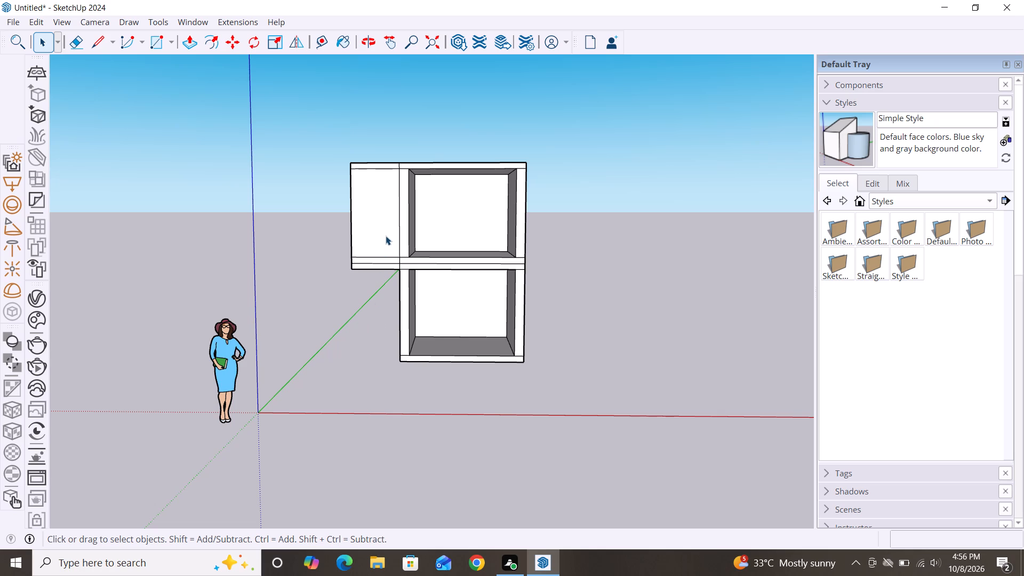
scroll(388, 234, "up", 4)
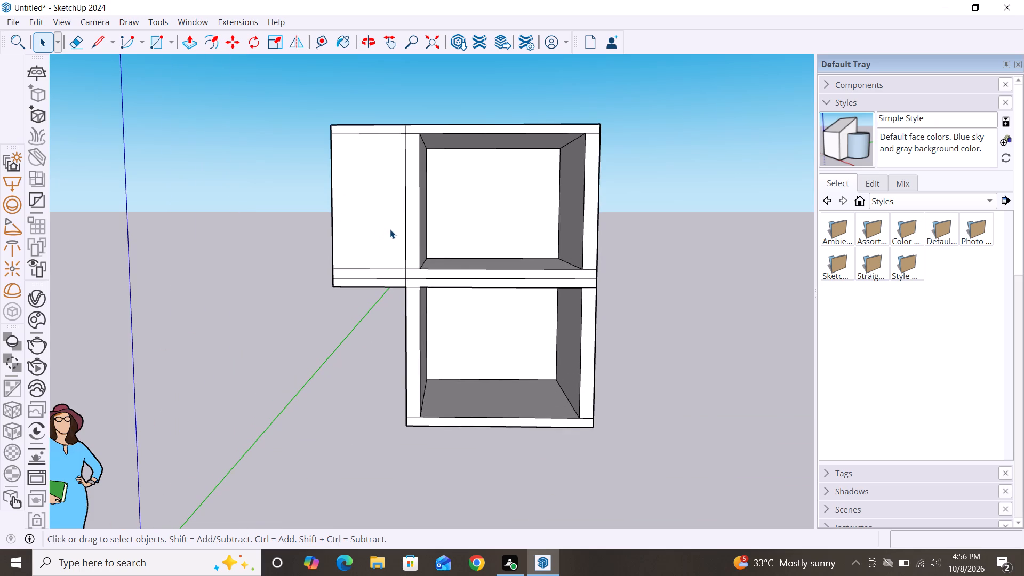
scroll(390, 229, "down", 2)
scroll(409, 290, "down", 2)
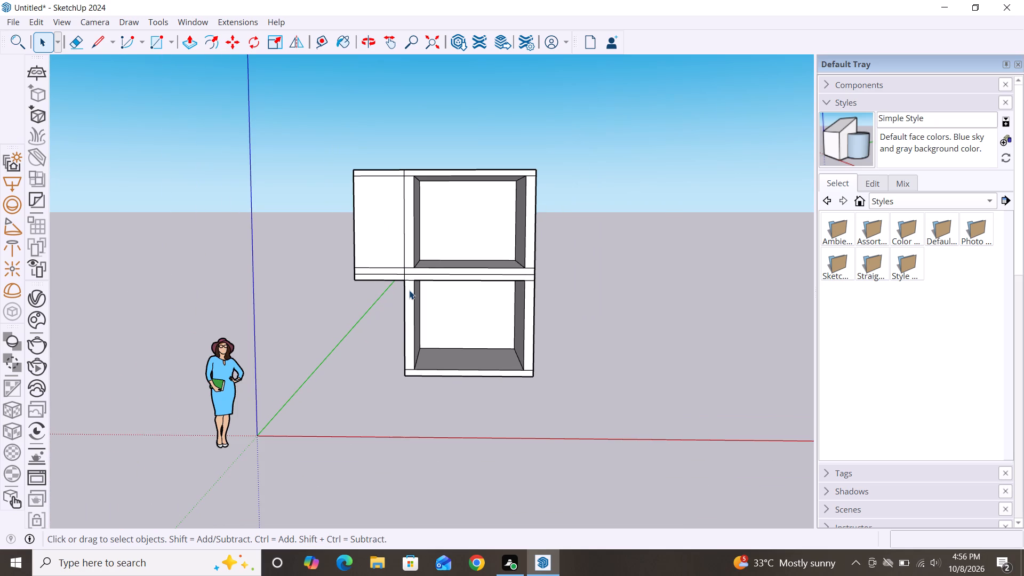
Raise the main upper roof slab's top face about 3 15/16" with Push/Pull, and bring the overhang's roof face level with it.
middle_click_drag(455, 211, 452, 276)
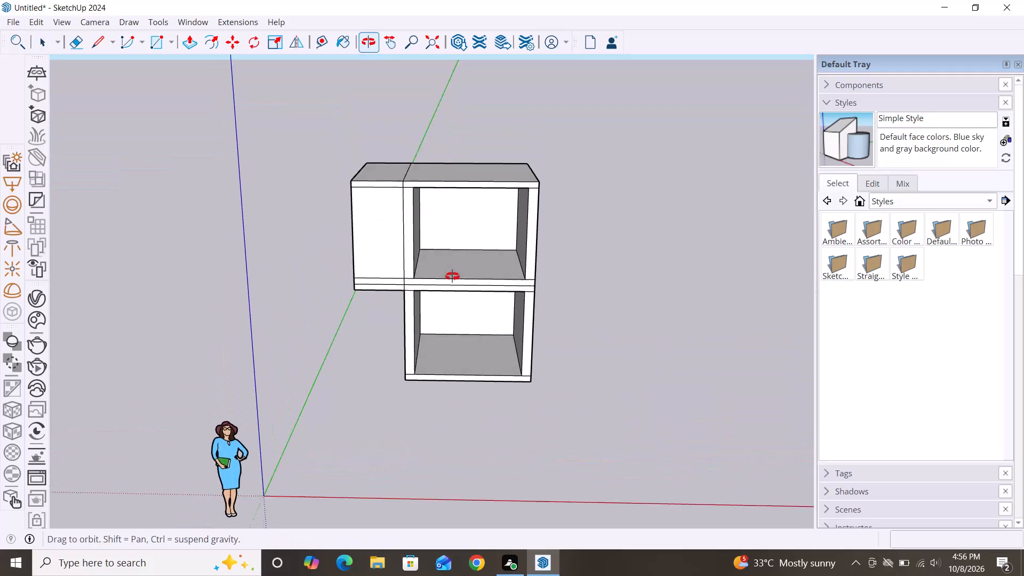
middle_click_drag(452, 276, 410, 273)
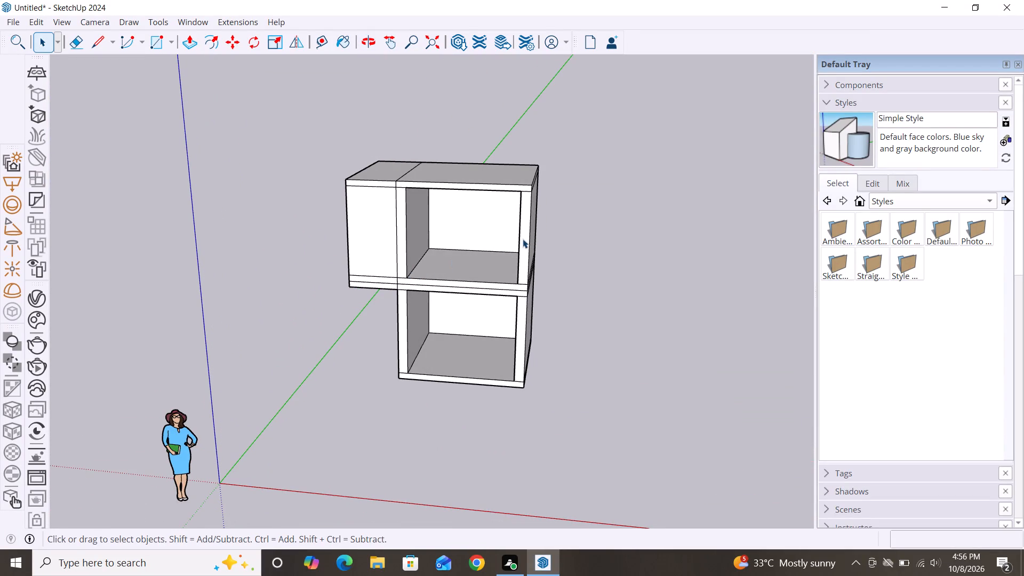
key("p")
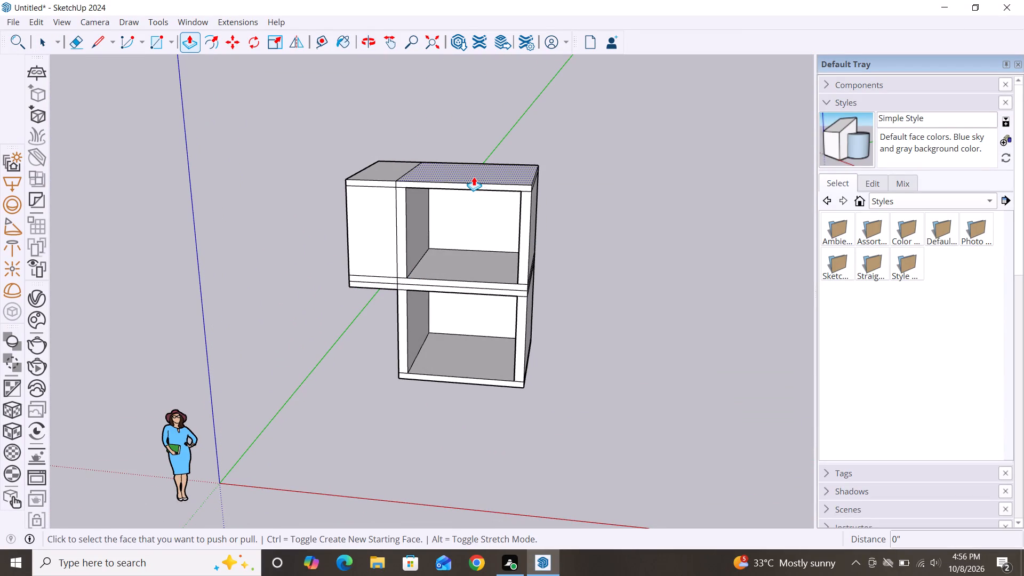
left_click(474, 177)
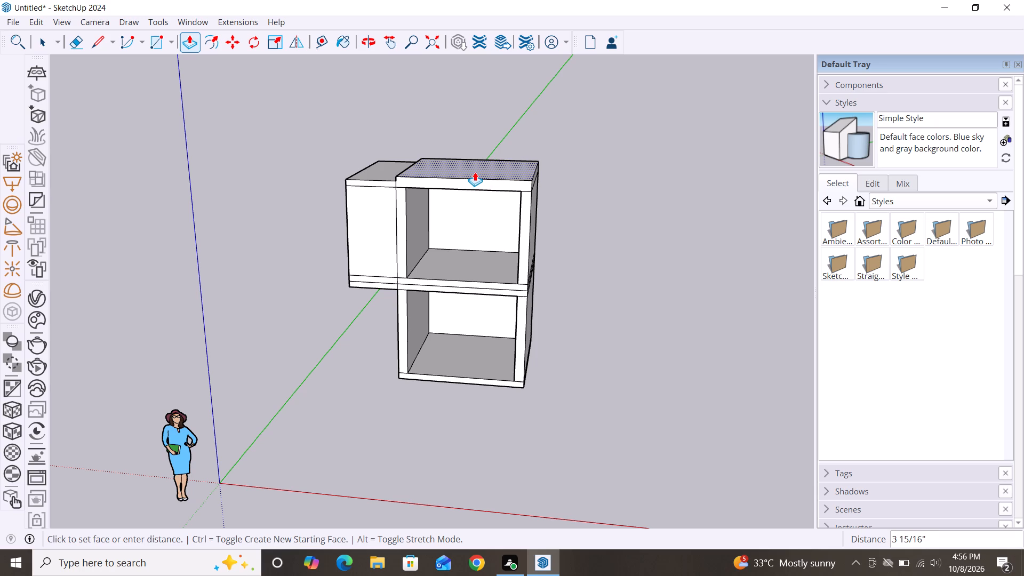
left_click(475, 172)
left_click(380, 173)
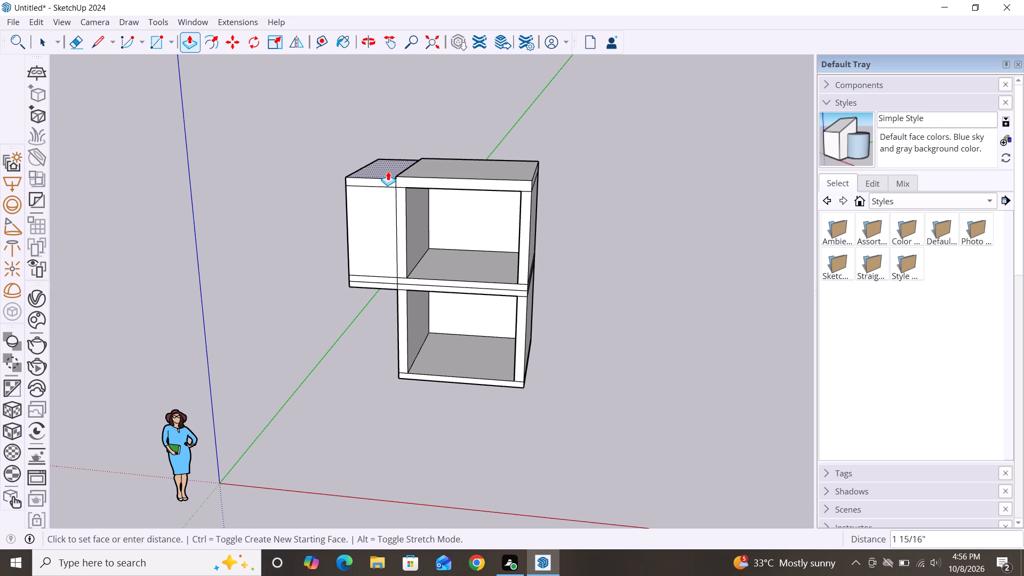
left_click(412, 173)
key("space")
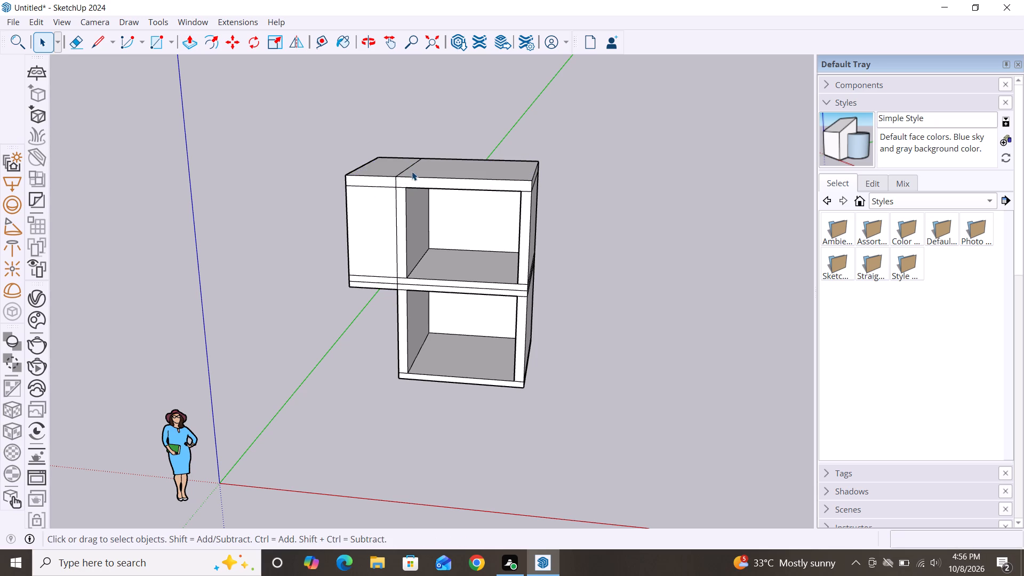
Draw an upright rectangle about 1' 10 5/8" by 5' 3/8" on the front face of the upper storey's overhang.
scroll(388, 140, "down", 6)
middle_click_drag(466, 283, 598, 248, "alt")
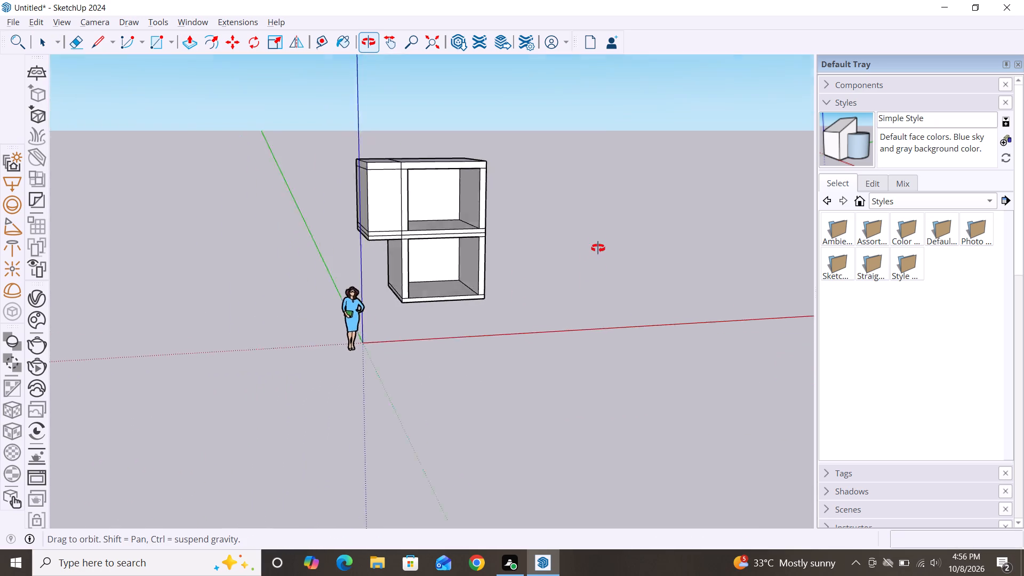
middle_click_drag(598, 248, 589, 213, "alt")
middle_click_drag(575, 293, 493, 302, "alt")
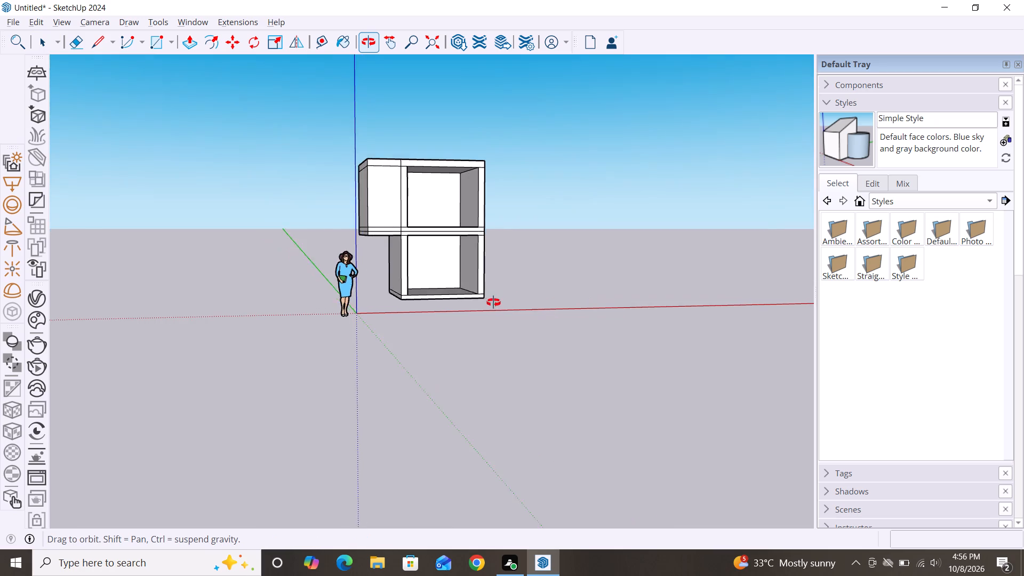
middle_click_drag(493, 302, 481, 301, "alt")
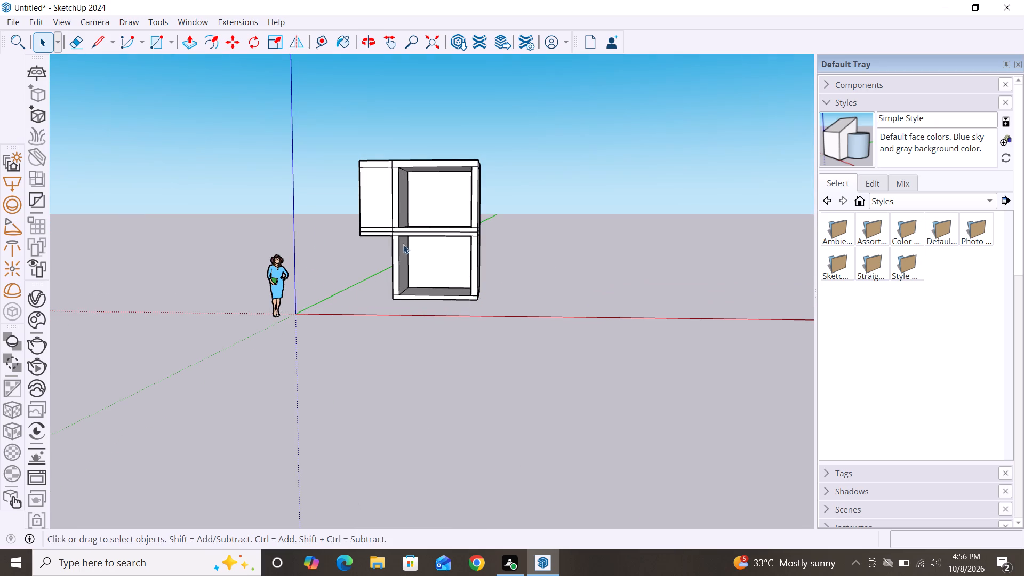
scroll(408, 206, "up", 9)
key("r")
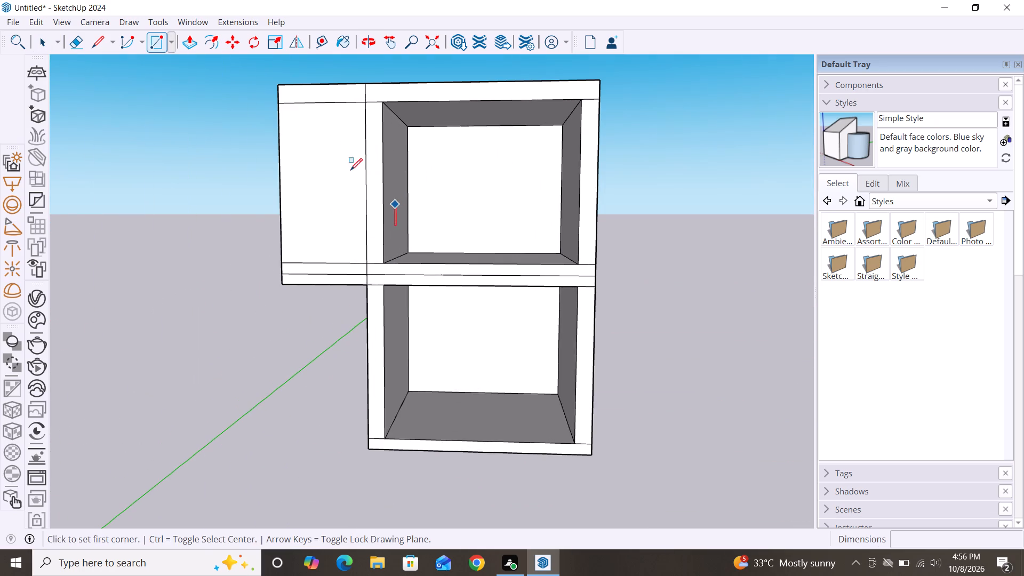
left_click(314, 127)
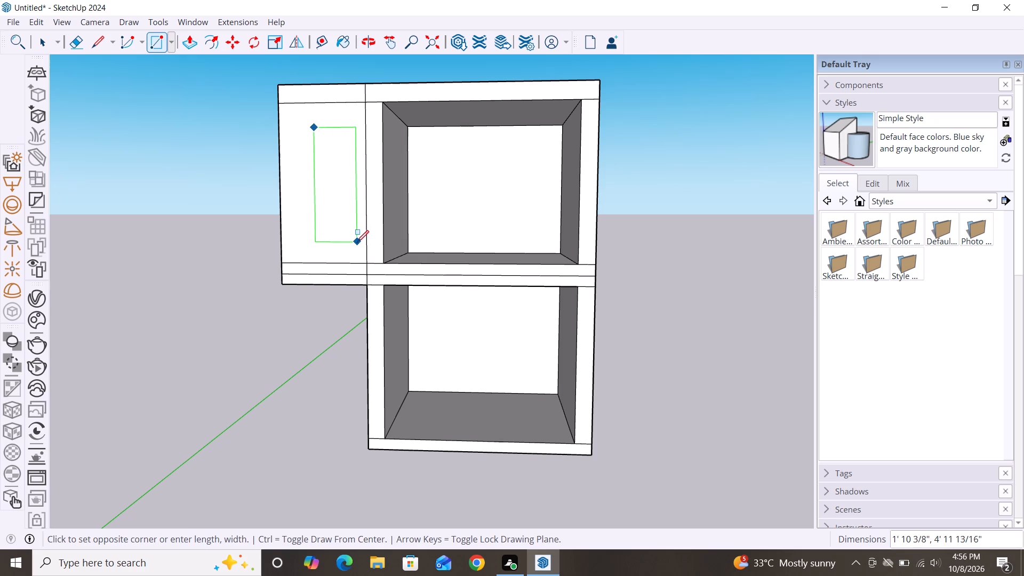
left_click(357, 243)
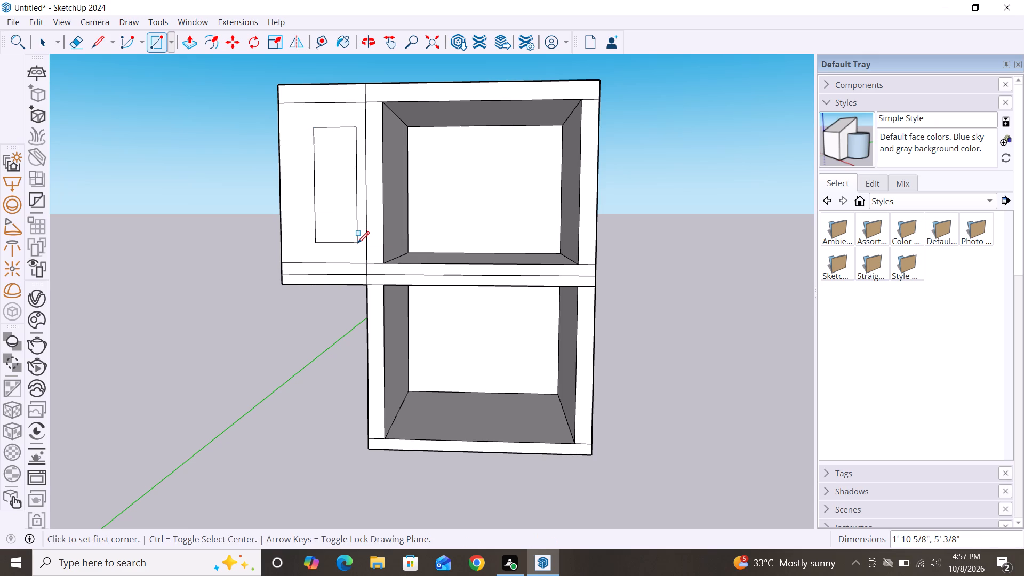
key("space")
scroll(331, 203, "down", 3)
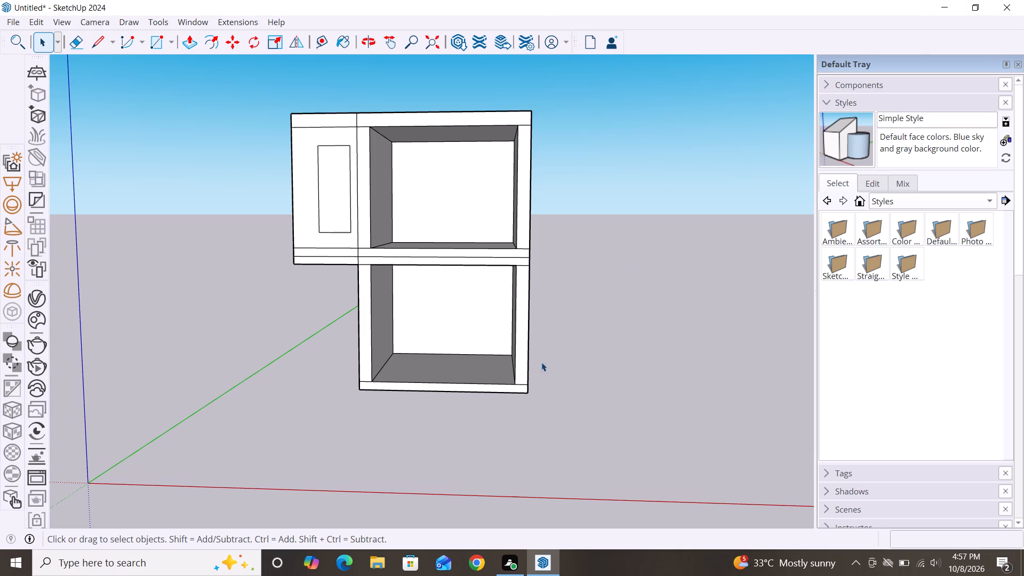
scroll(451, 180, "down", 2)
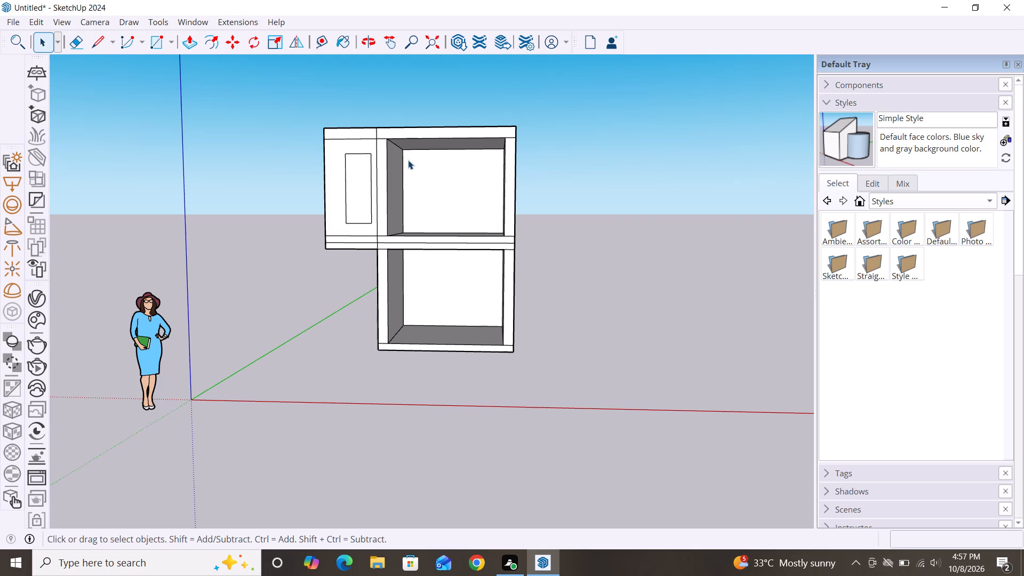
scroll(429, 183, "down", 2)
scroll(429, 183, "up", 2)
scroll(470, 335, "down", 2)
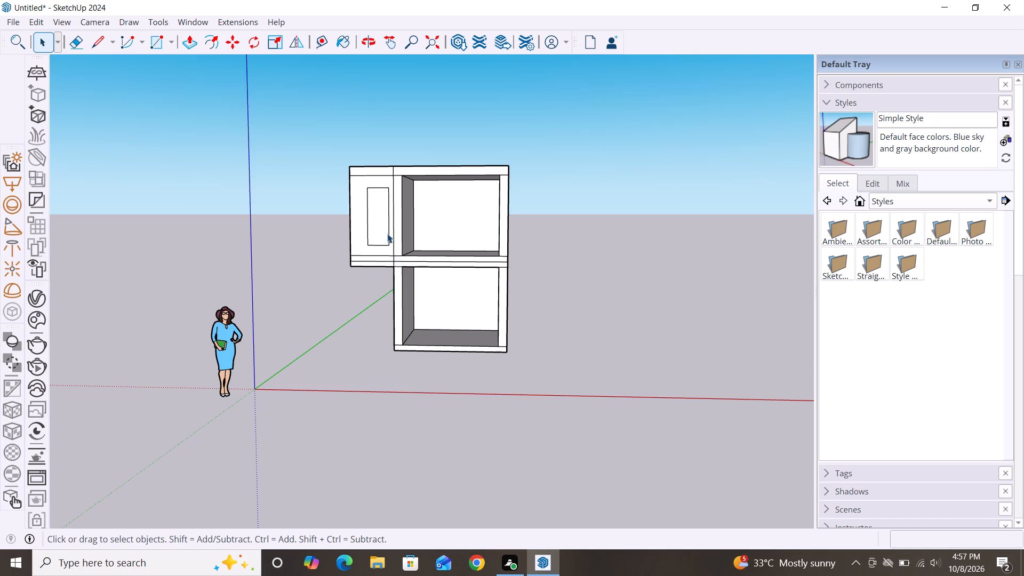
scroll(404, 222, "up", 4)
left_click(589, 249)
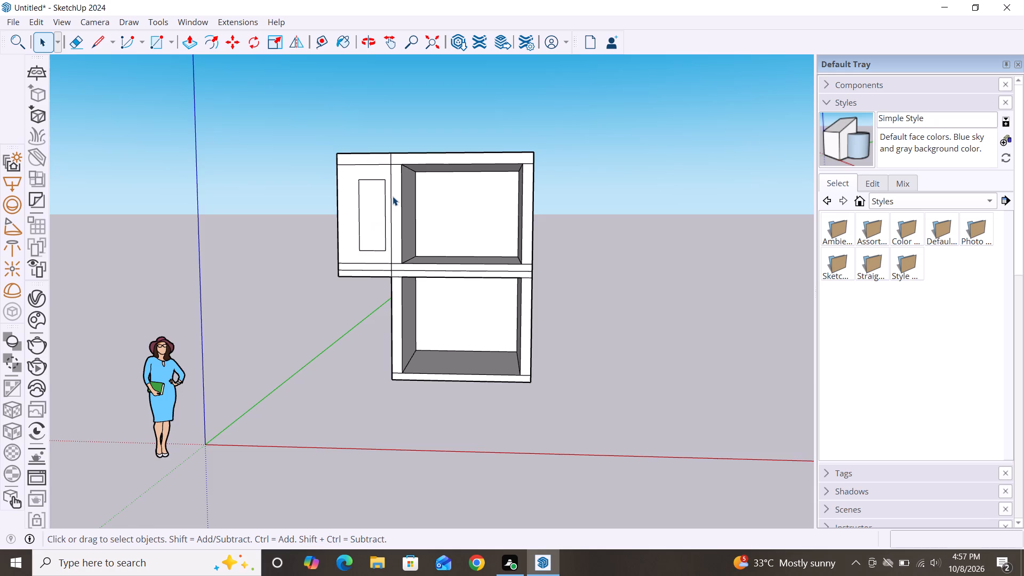
Delete the roof slab's horizontal seam above the rectangle and the short vertical seam where the overhang's roof meets the main roof.
scroll(394, 185, "up", 8)
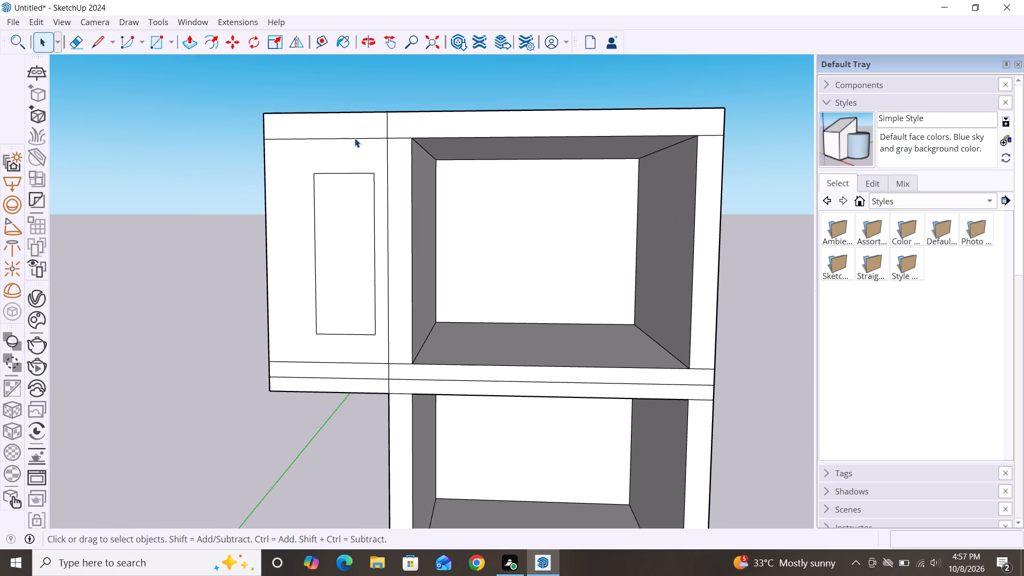
left_click(356, 138)
key("Delete")
left_click(388, 130)
key("Delete")
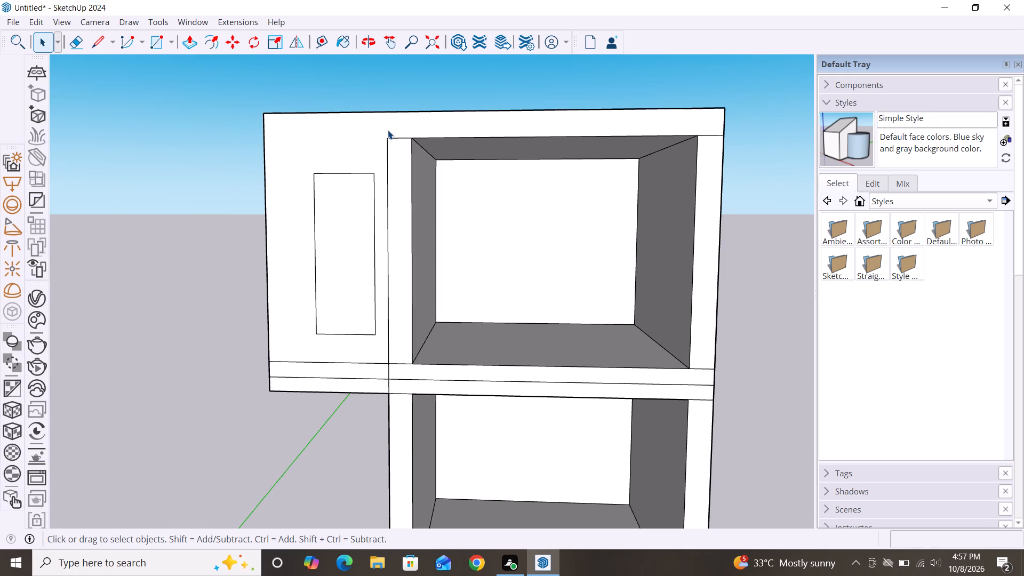
Delete the two horizontal slab seam lines below the rectangle on the overhang's front face.
scroll(336, 173, "down", 2)
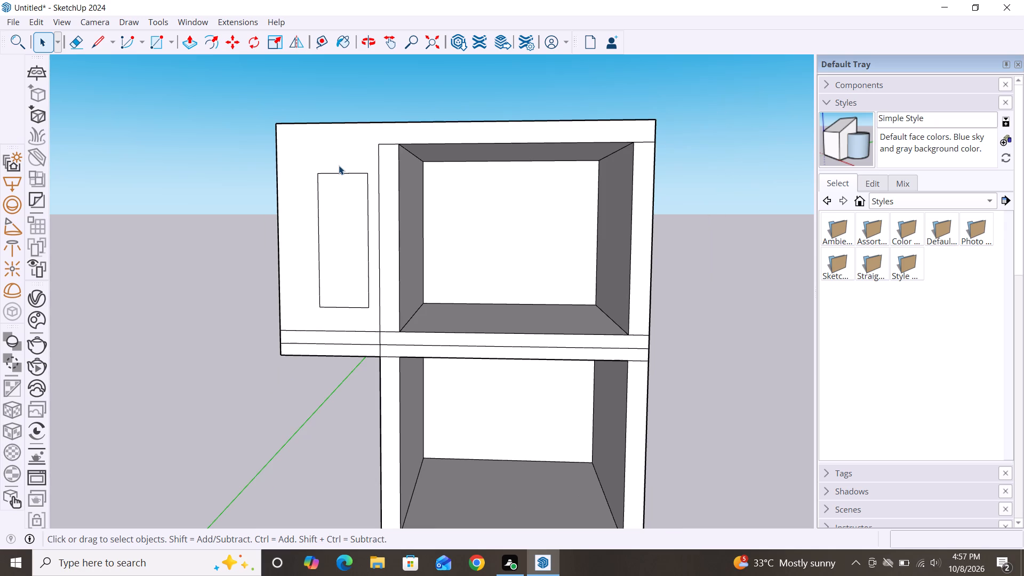
scroll(285, 338, "up", 4)
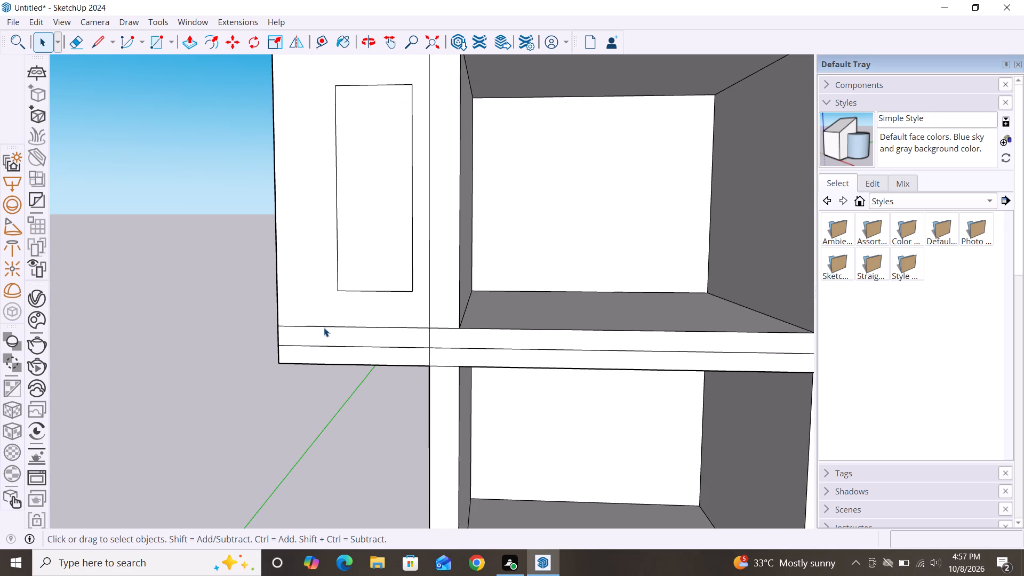
left_click(337, 326)
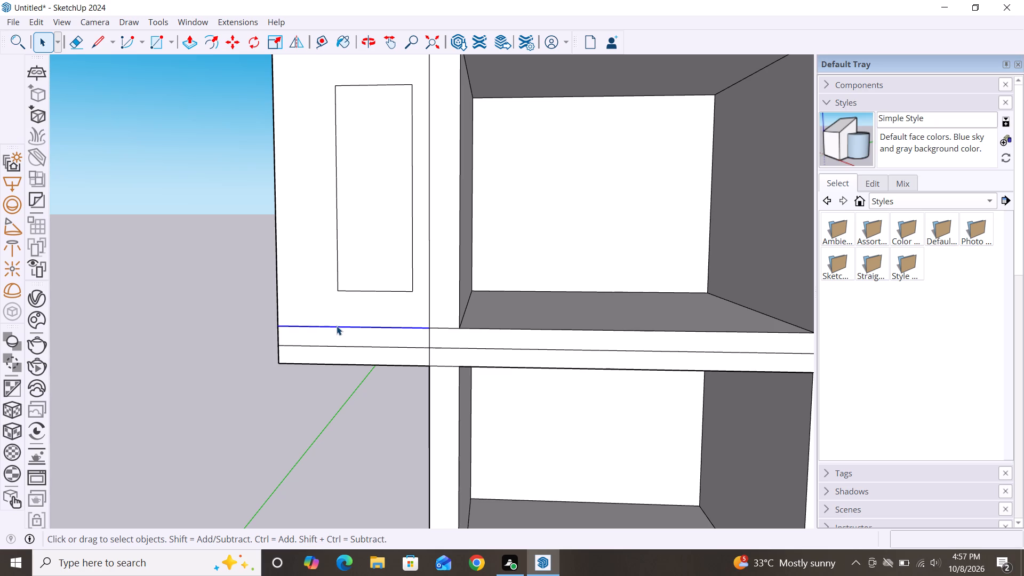
key("Delete")
left_click(351, 346)
key("Delete")
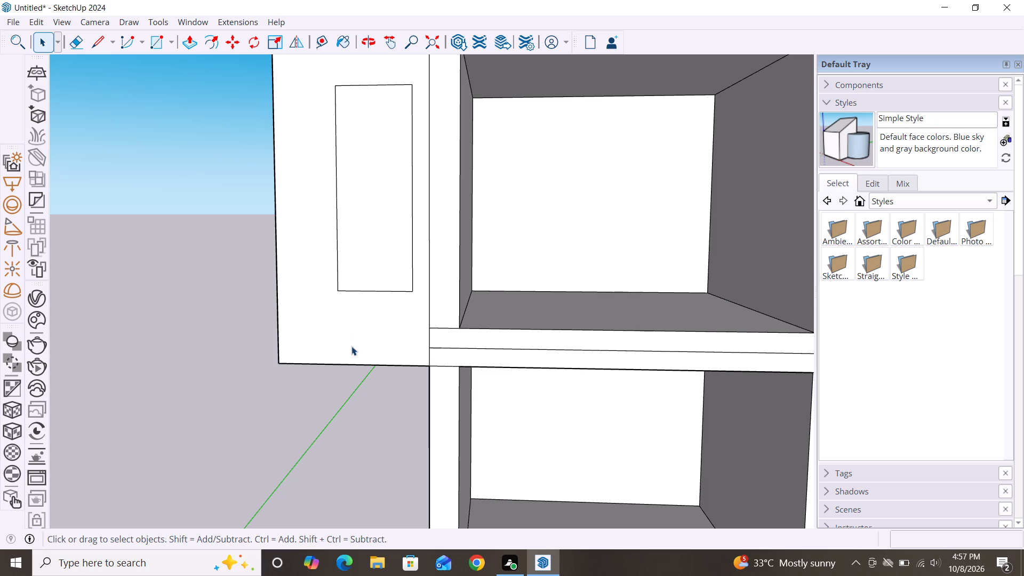
scroll(346, 225, "down", 5)
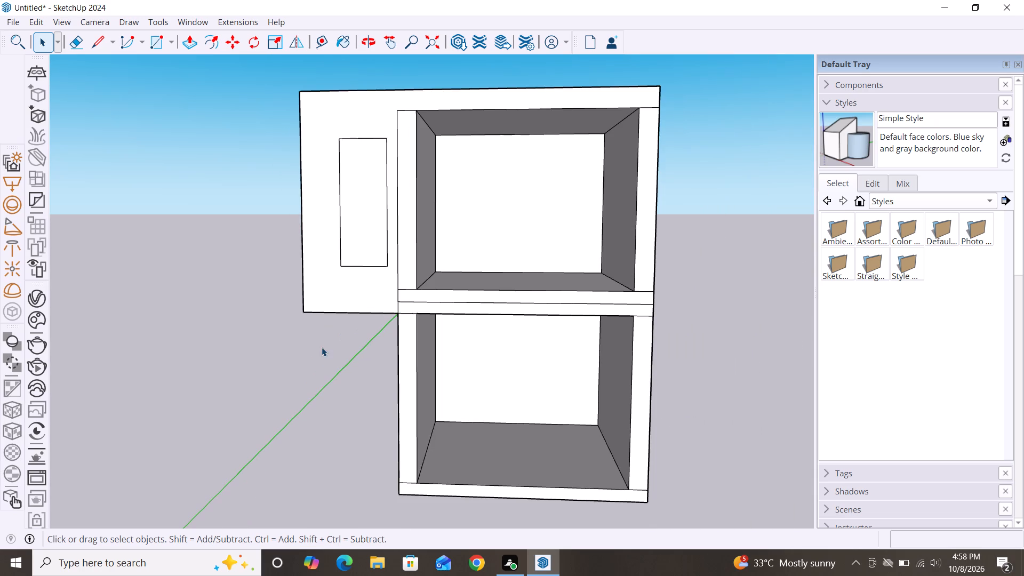
middle_click_drag(342, 358, 430, 374)
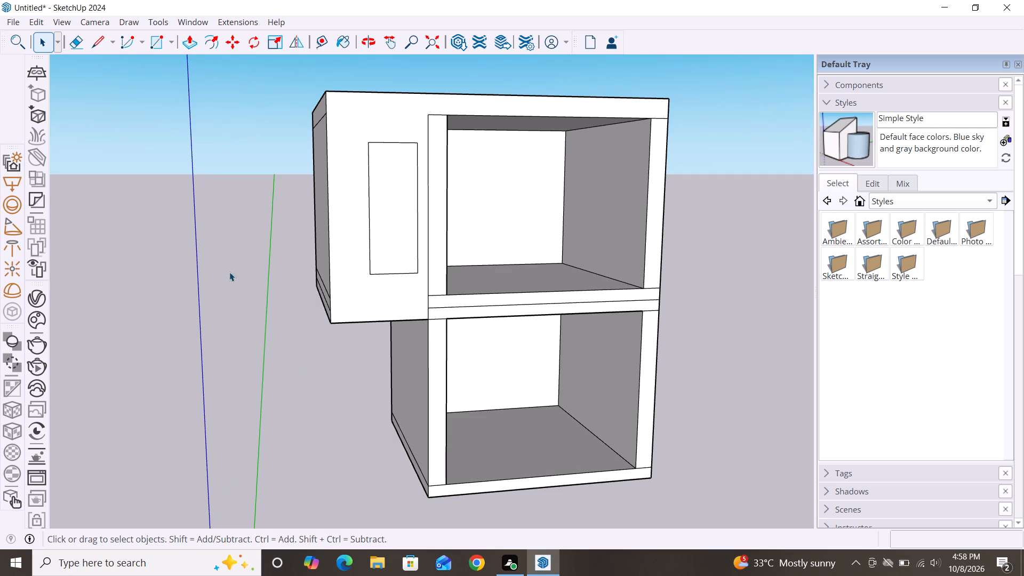
Push/Pull the upper storey's outer side wall, opposite the overhang, outward about 6' 5 3/4".
scroll(178, 266, "down", 4)
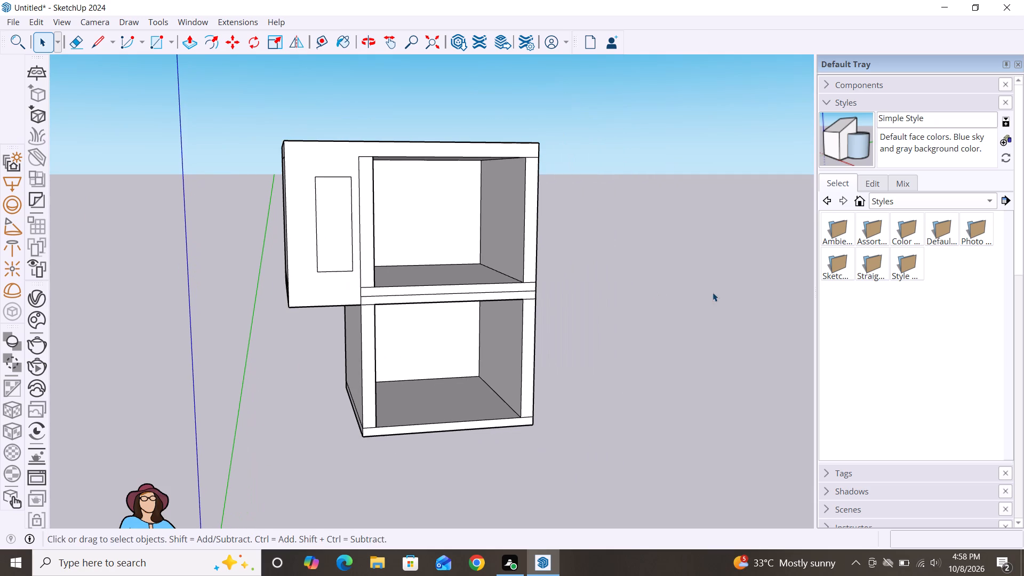
middle_click_drag(713, 292, 633, 313)
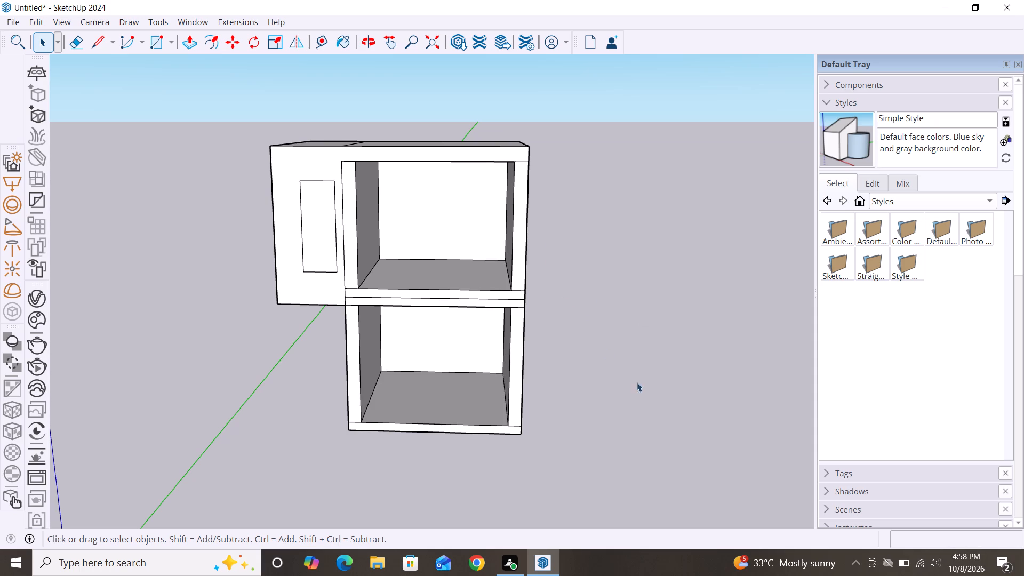
scroll(647, 311, "down", 3)
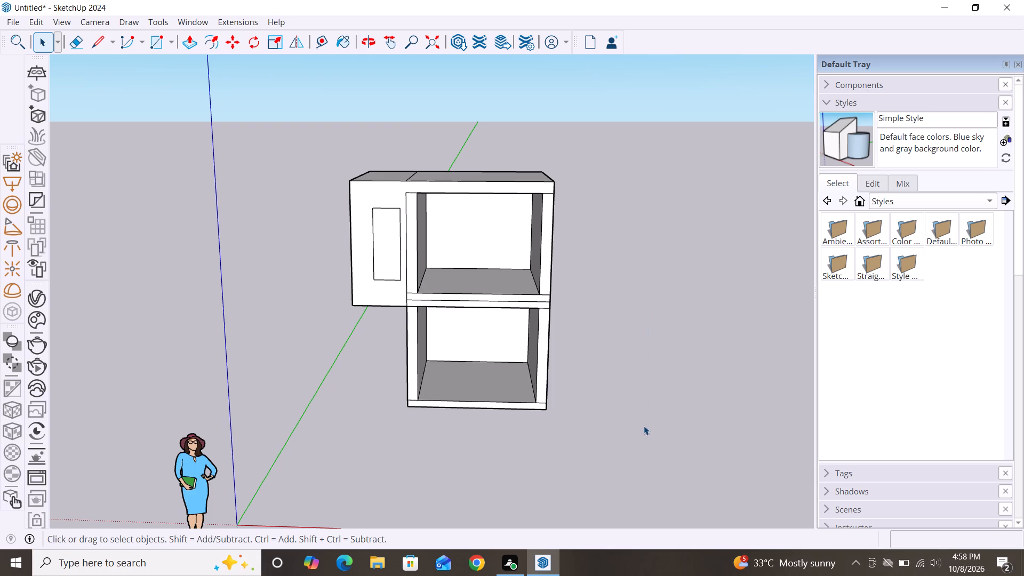
middle_click_drag(642, 416, 319, 411)
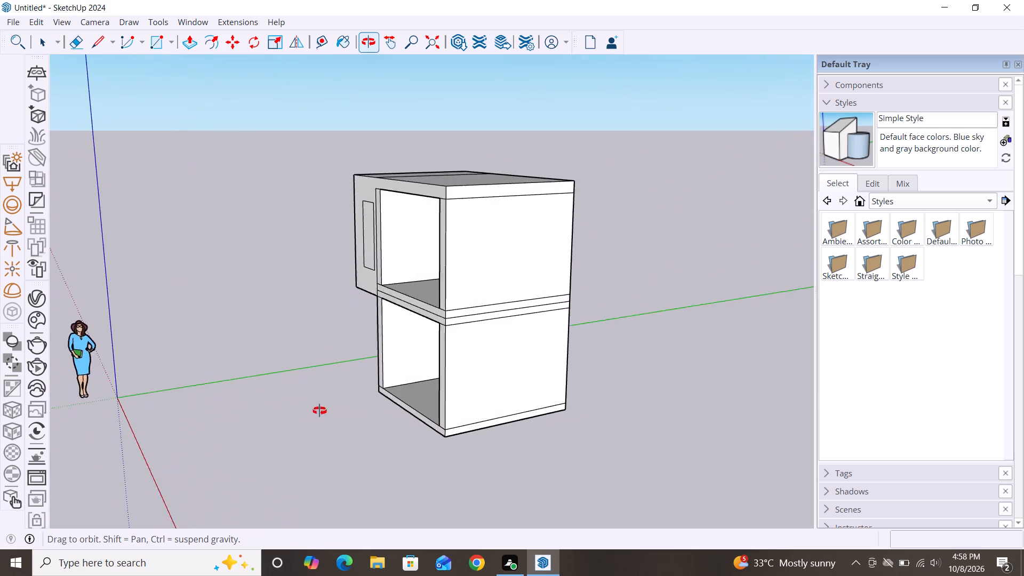
middle_click_drag(319, 411, 245, 408)
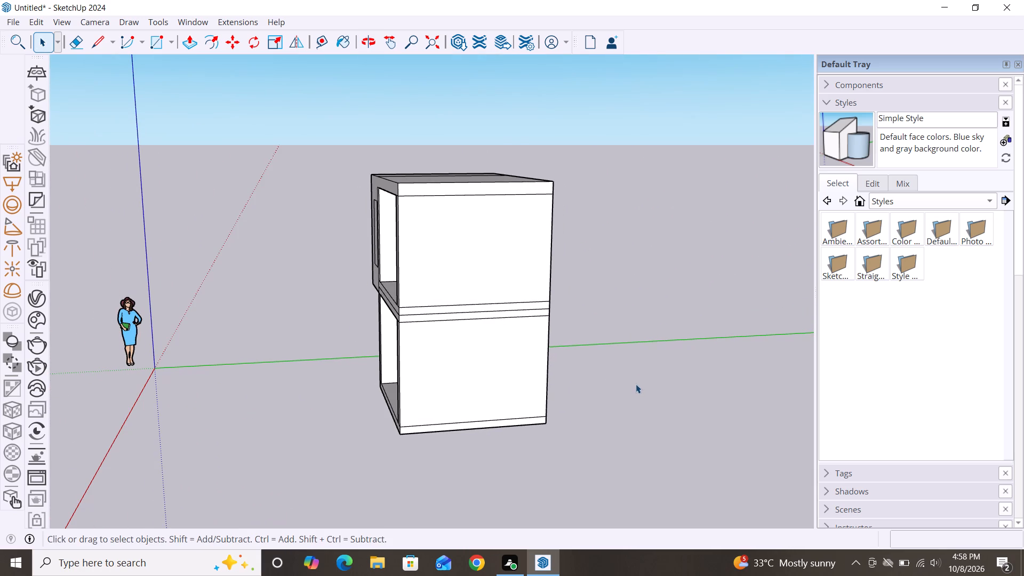
key("p")
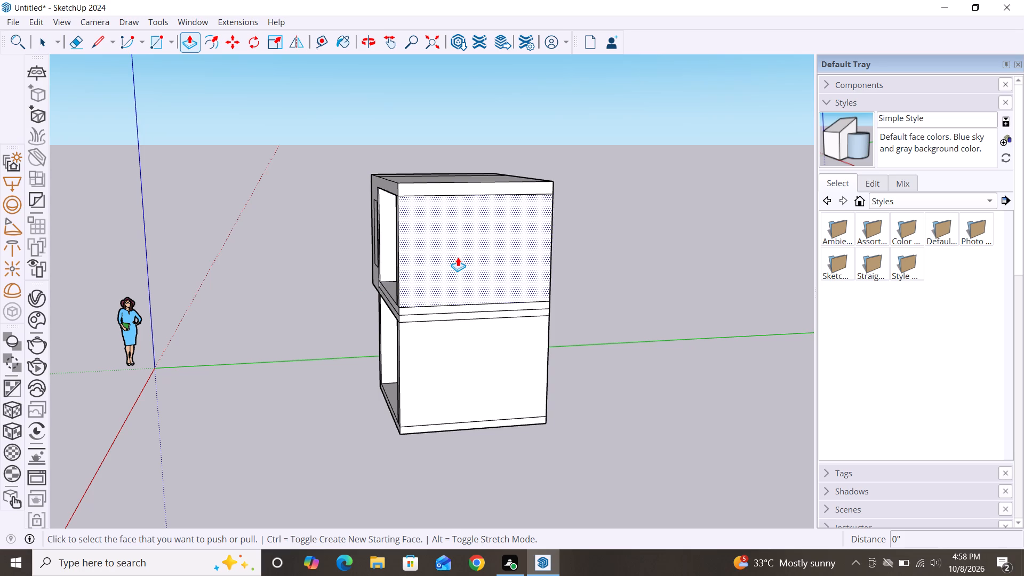
key("space")
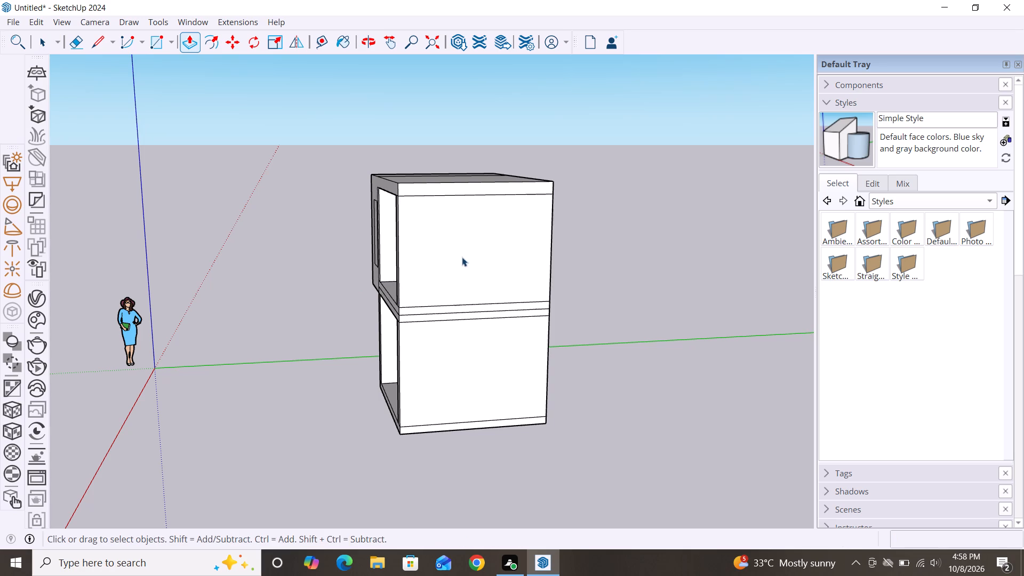
scroll(402, 252, "down", 6)
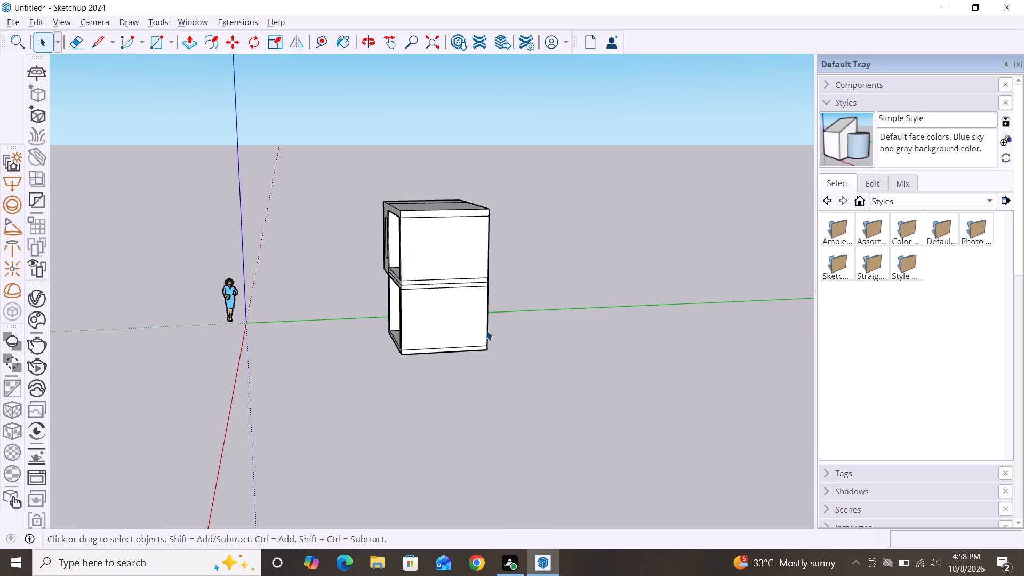
middle_click_drag(340, 404, 675, 399)
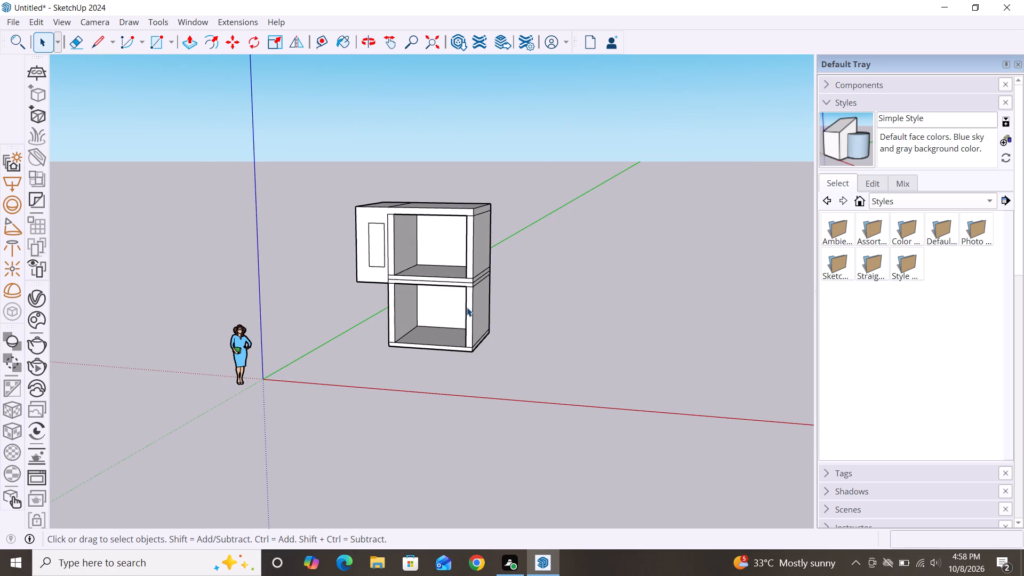
scroll(467, 305, "up", 7)
key("p")
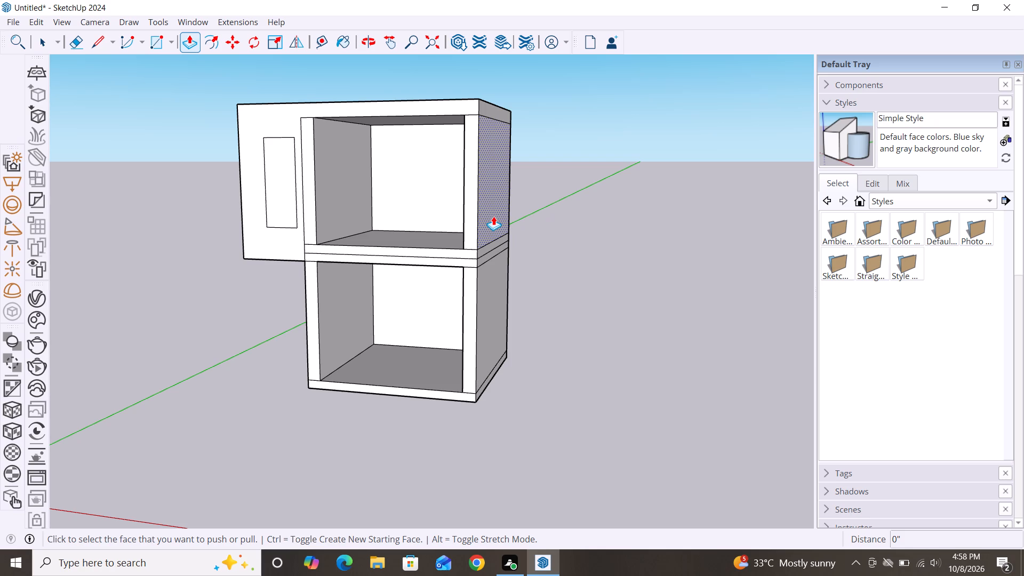
left_click(493, 216)
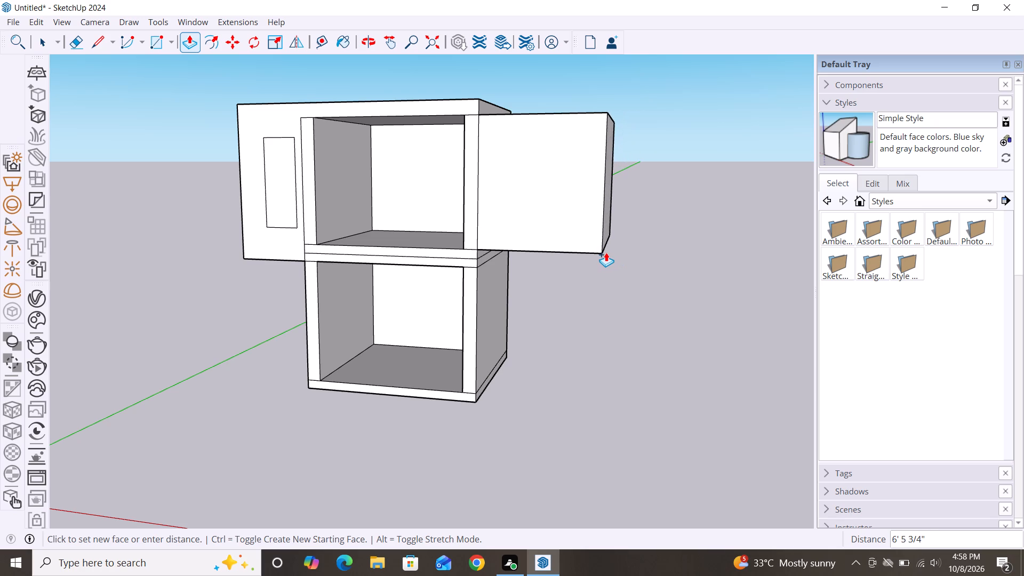
left_click(606, 252)
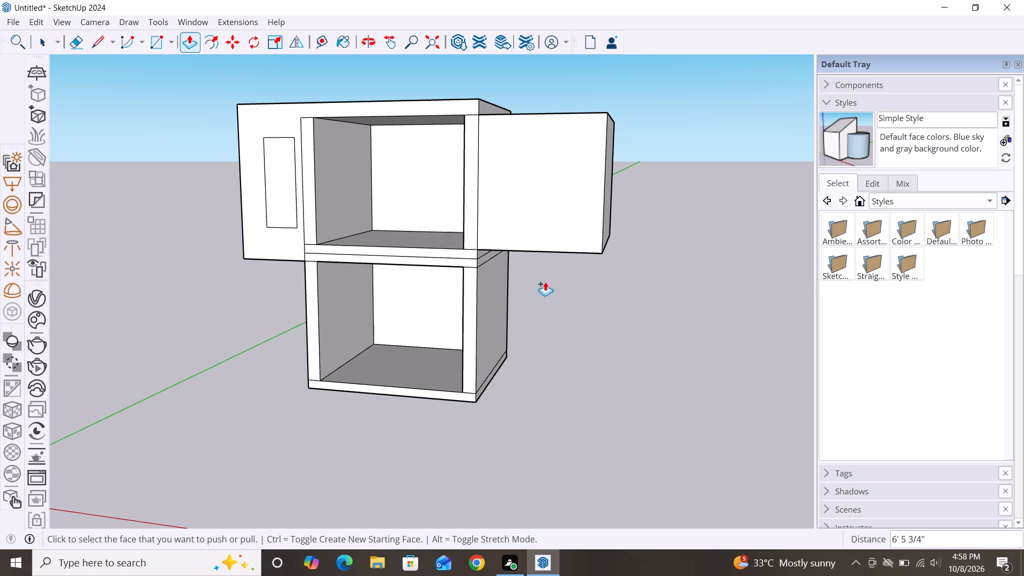
Extend both mid-level slab edges and the lower storey's side wall about 6' 5 3/4", flush with the upper wall's extension.
scroll(543, 284, "up", 5)
left_click(451, 236)
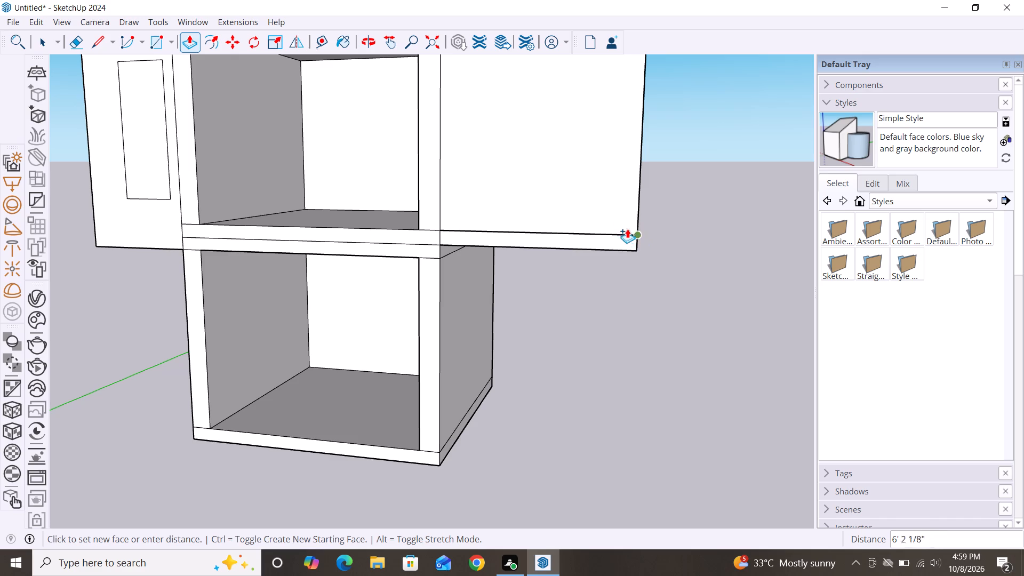
left_click(642, 200)
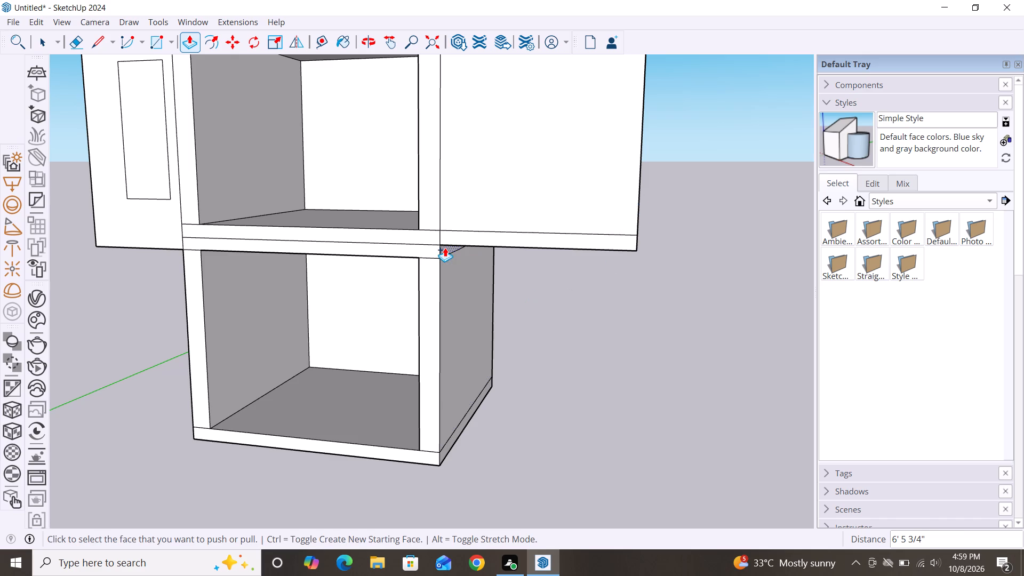
left_click(445, 247)
left_click(639, 204)
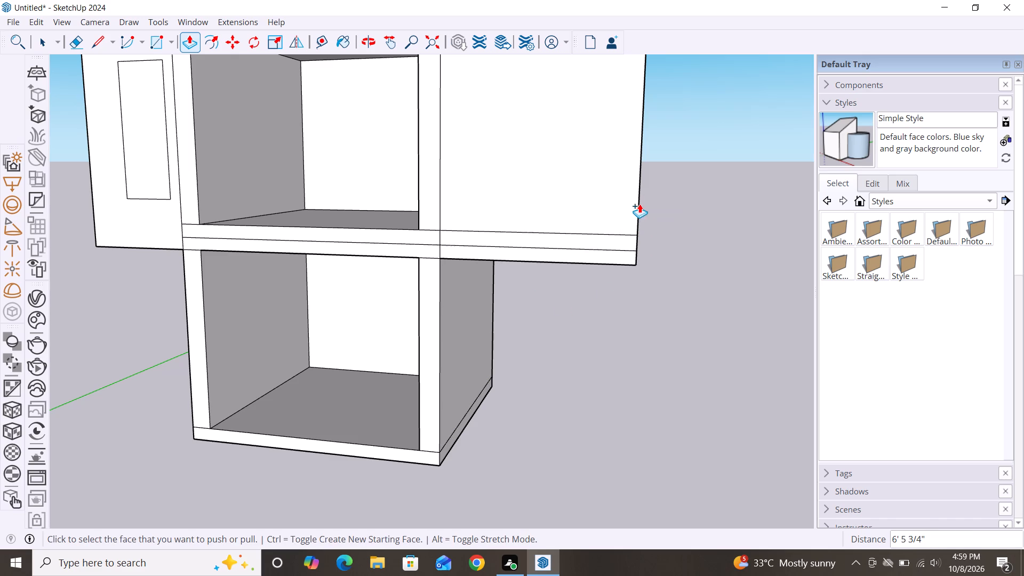
left_click(458, 359)
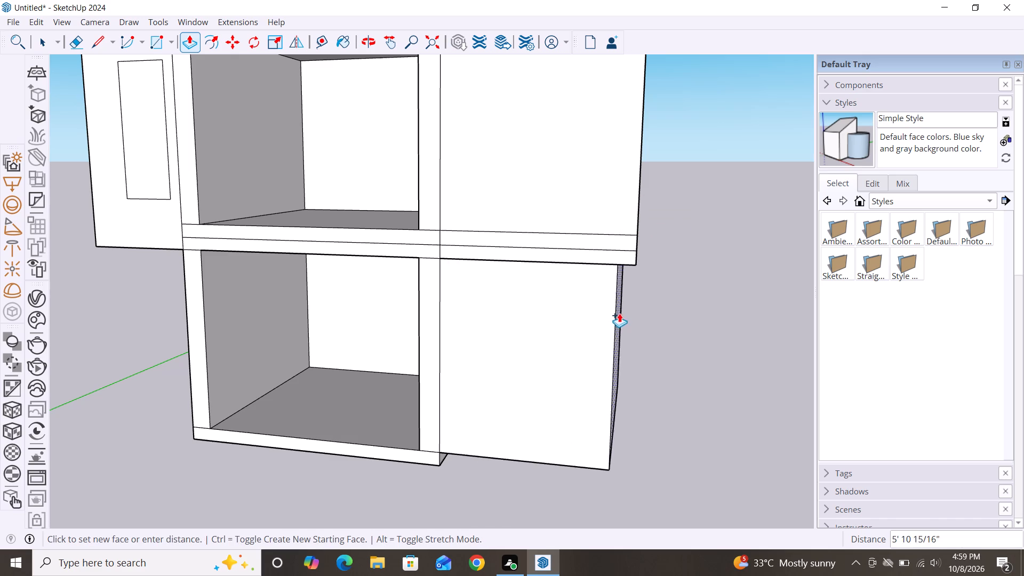
left_click(641, 223)
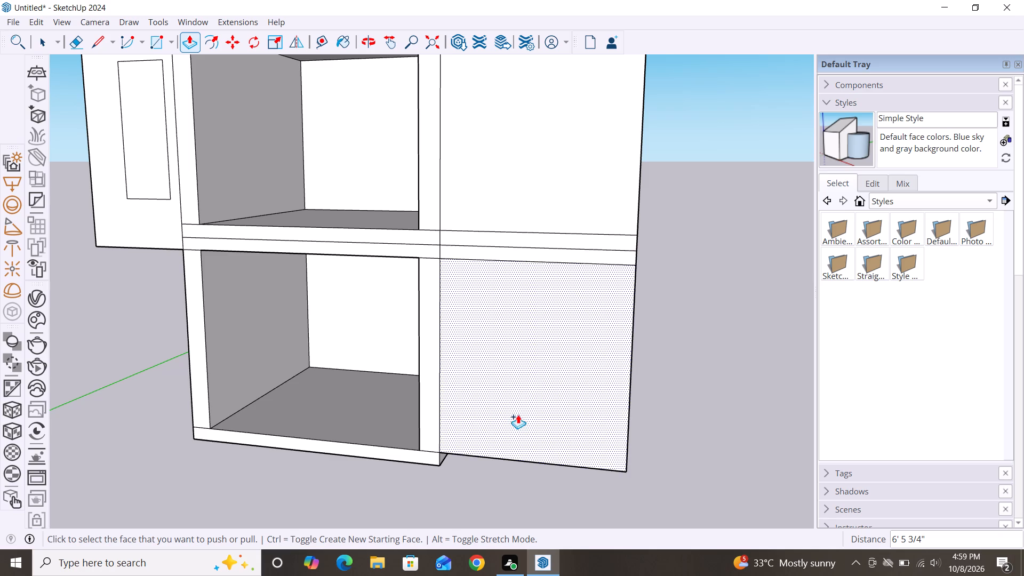
scroll(461, 213, "down", 7)
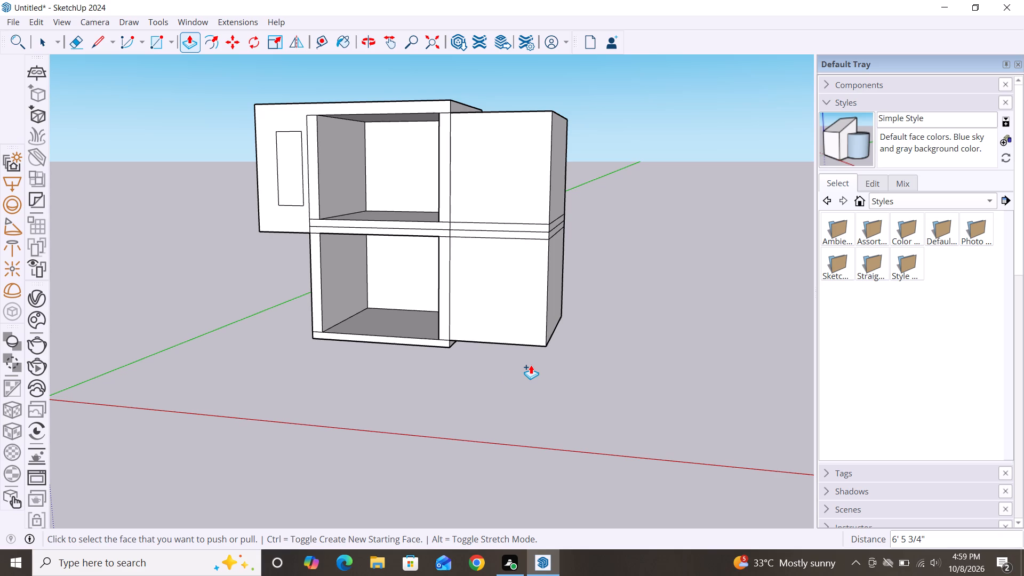
key("space")
Raise the top face of the new side block about 6' 4 1/16" with Push/Pull to form a tower.
middle_click_drag(429, 383, 623, 402, "alt")
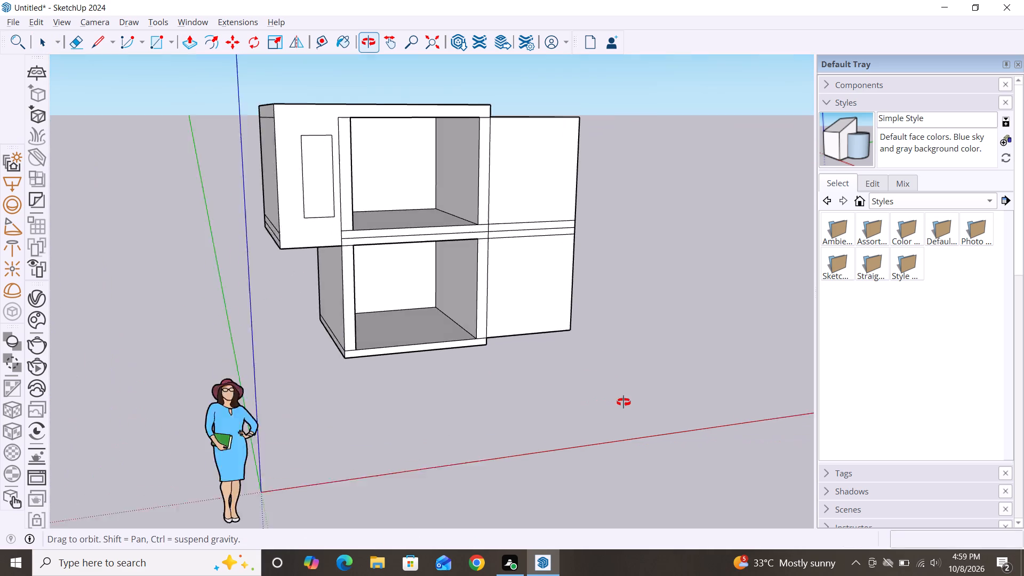
middle_click_drag(623, 402, 624, 402, "alt")
scroll(644, 277, "down", 2)
middle_click_drag(575, 374, 421, 372, "alt")
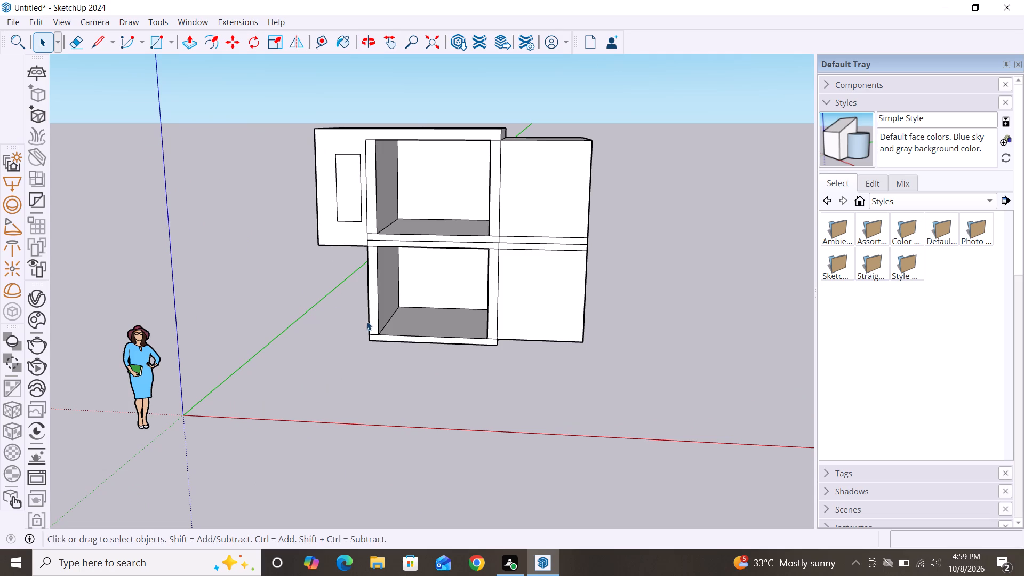
scroll(394, 339, "down", 3)
scroll(486, 180, "up", 4)
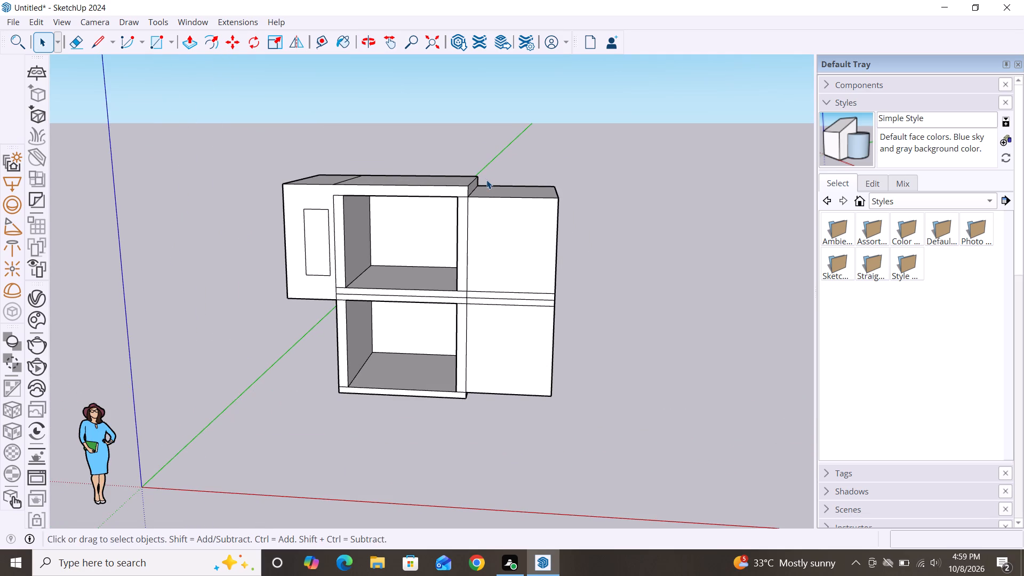
key("p")
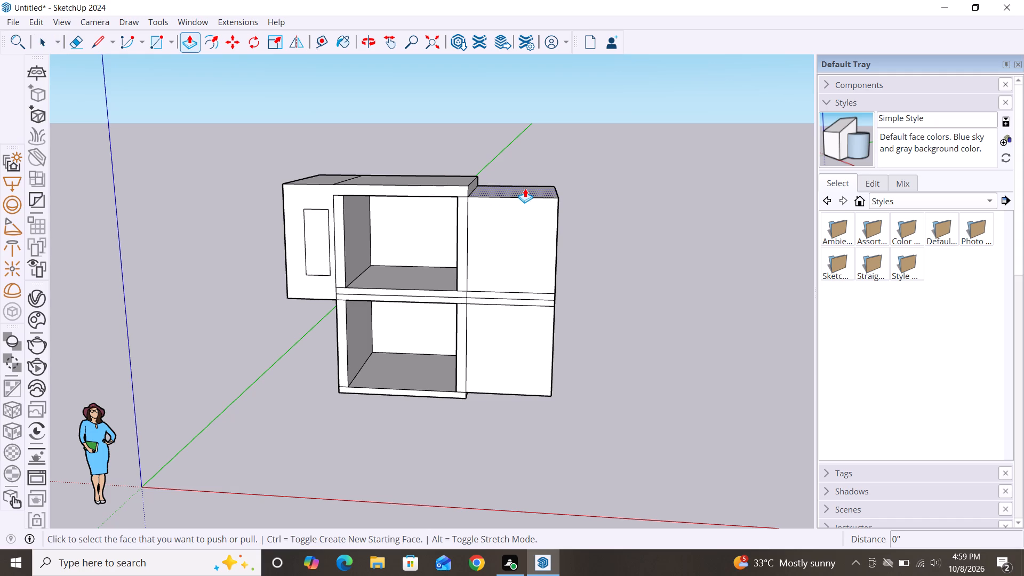
left_click(525, 188)
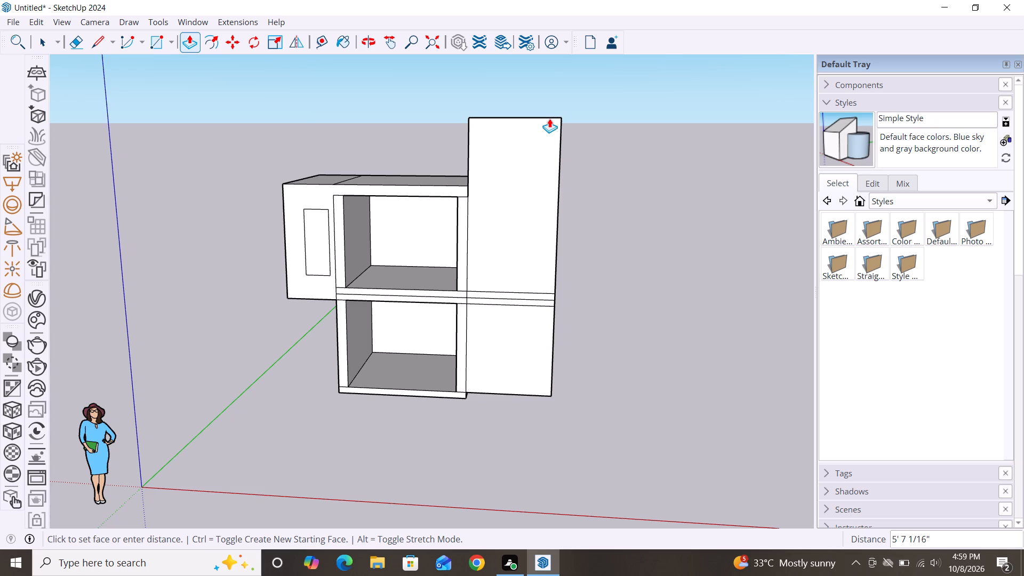
left_click(550, 109)
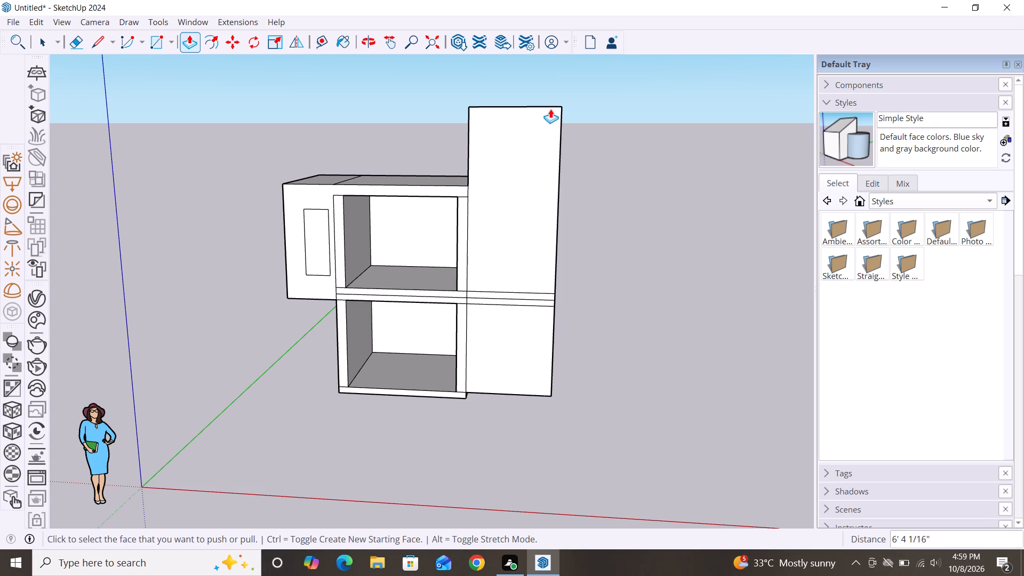
key("space")
Pull the raised tower's inner side face about 3' 9 11/16" across the main roof, towards the overhang.
scroll(425, 182, "down", 4)
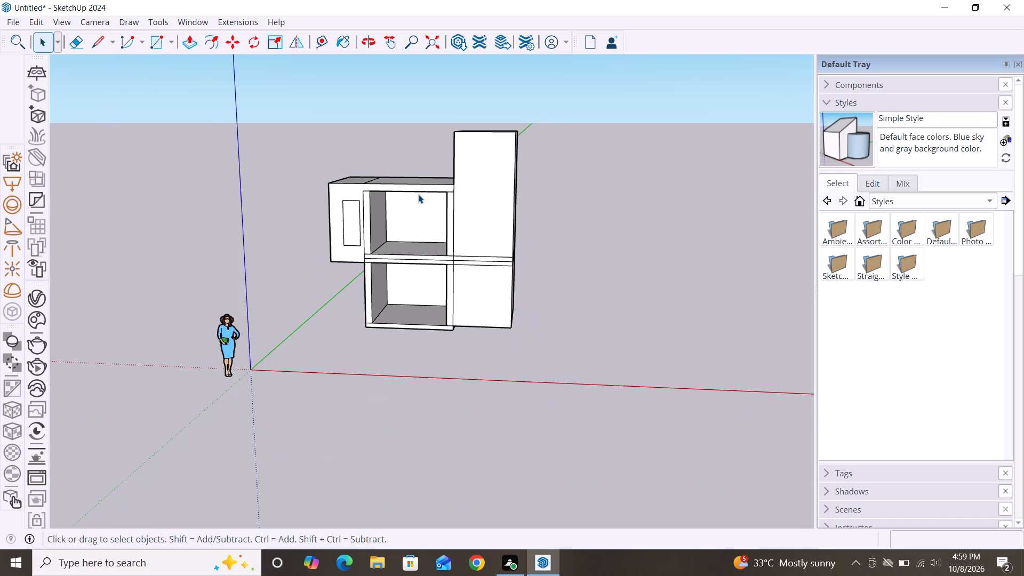
middle_click_drag(412, 261, 474, 251, "alt")
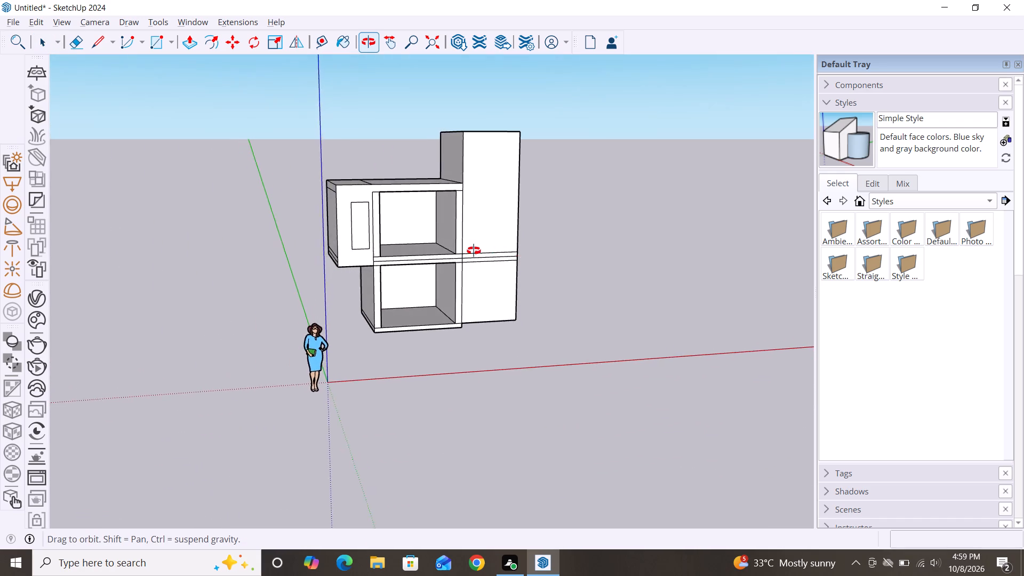
middle_click_drag(474, 251, 452, 250, "alt")
scroll(421, 175, "up", 4)
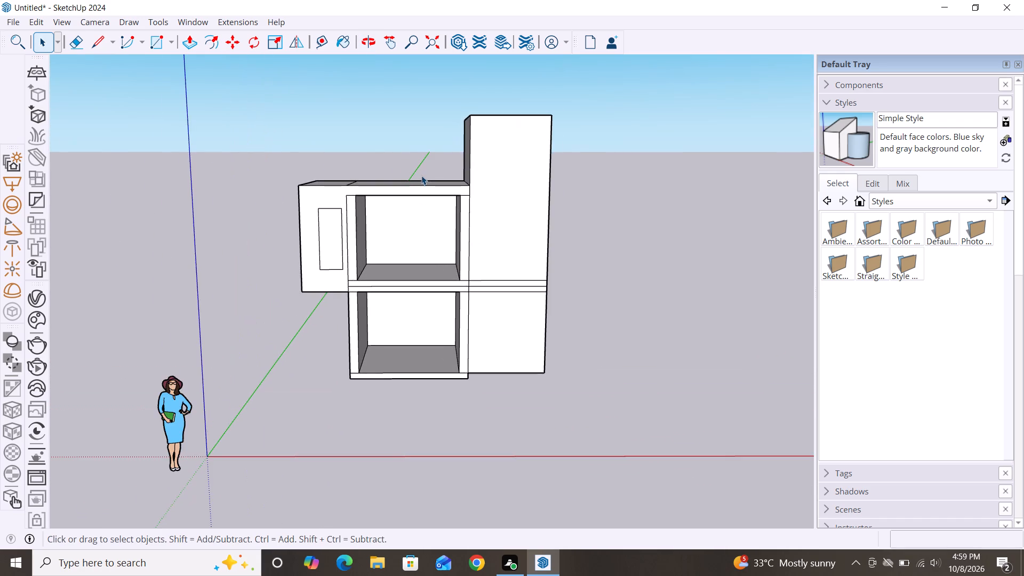
scroll(421, 175, "up", 2)
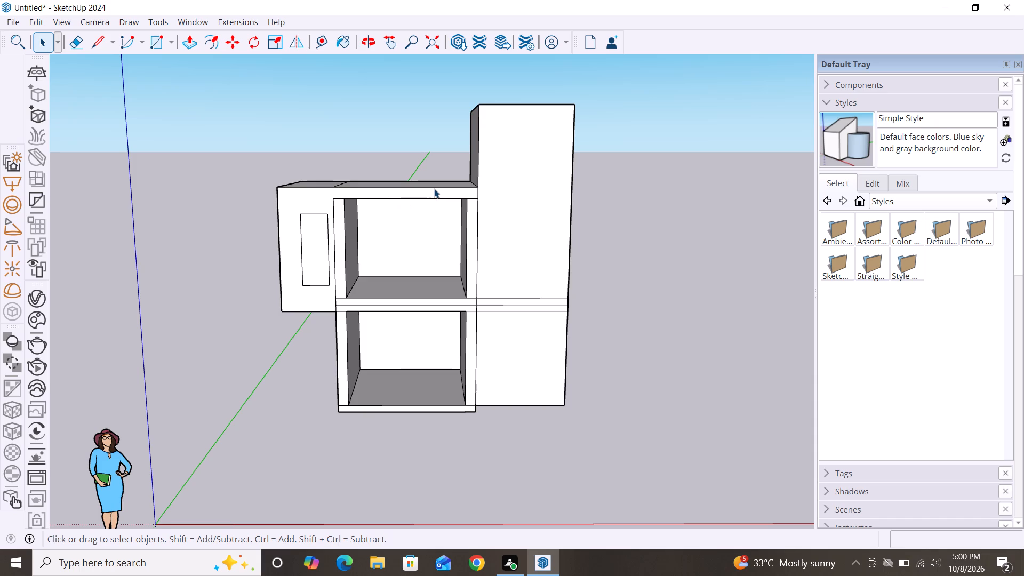
middle_click_drag(377, 234, 530, 251)
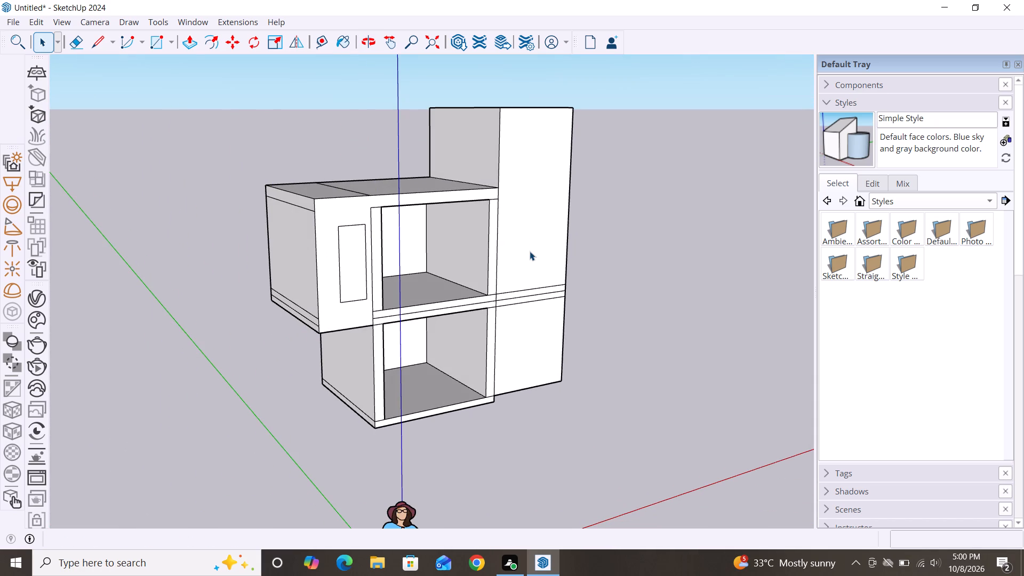
key("p")
left_click(479, 147)
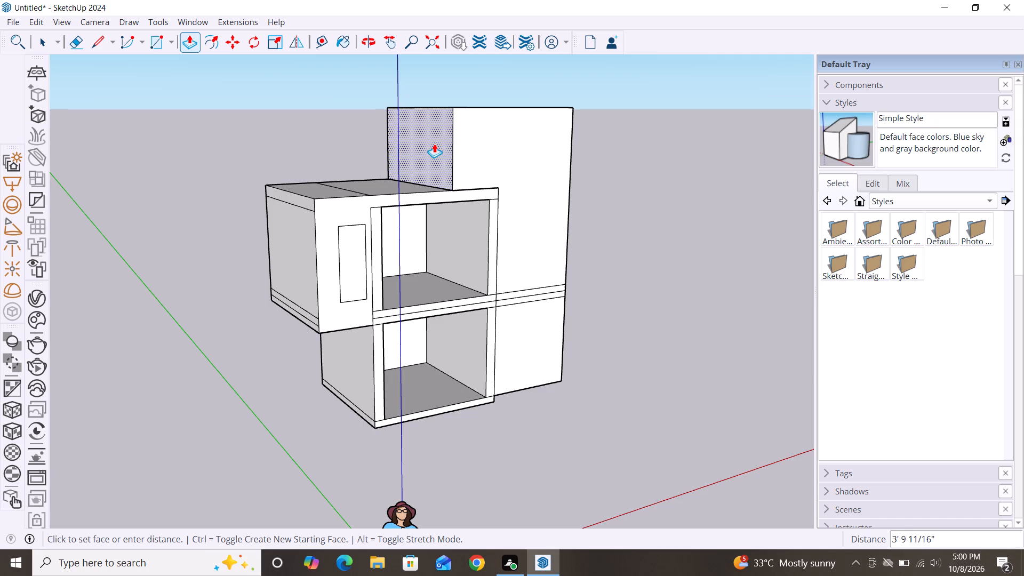
left_click(434, 144)
key("space")
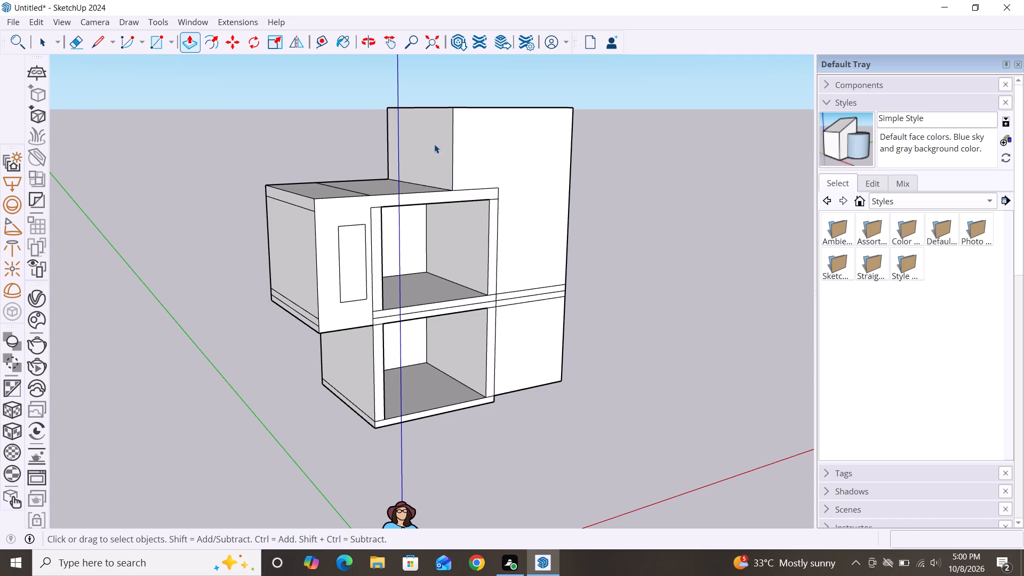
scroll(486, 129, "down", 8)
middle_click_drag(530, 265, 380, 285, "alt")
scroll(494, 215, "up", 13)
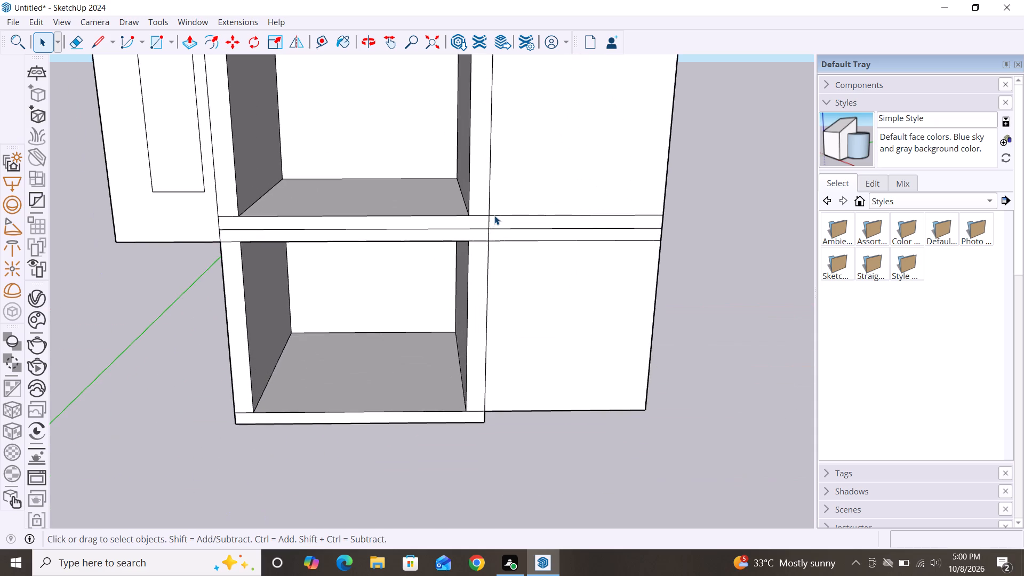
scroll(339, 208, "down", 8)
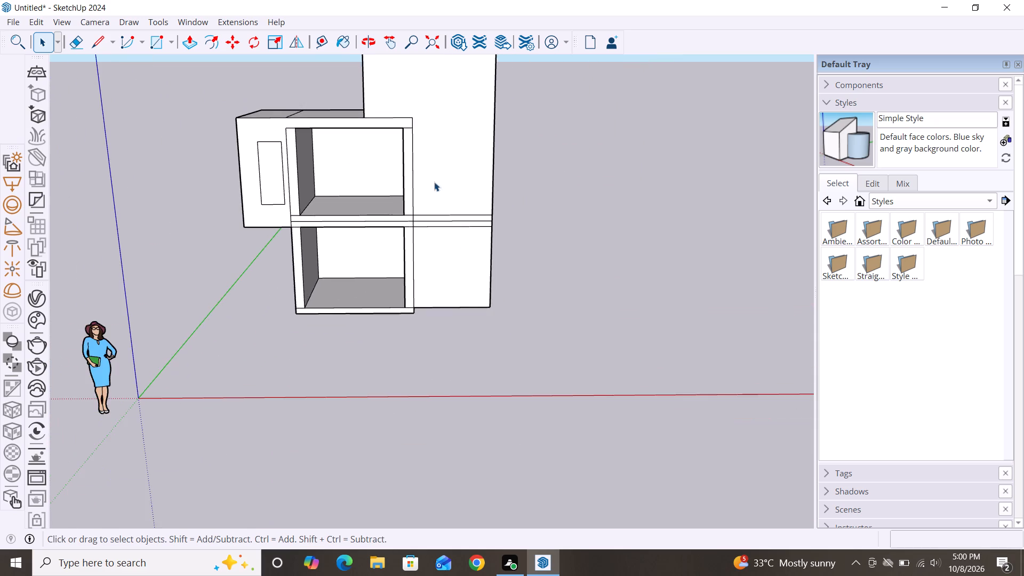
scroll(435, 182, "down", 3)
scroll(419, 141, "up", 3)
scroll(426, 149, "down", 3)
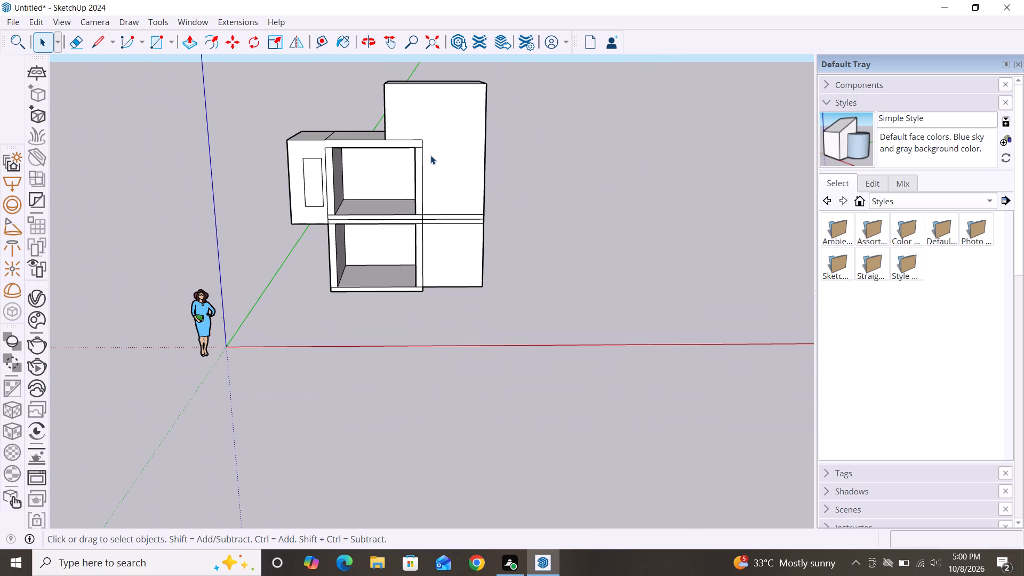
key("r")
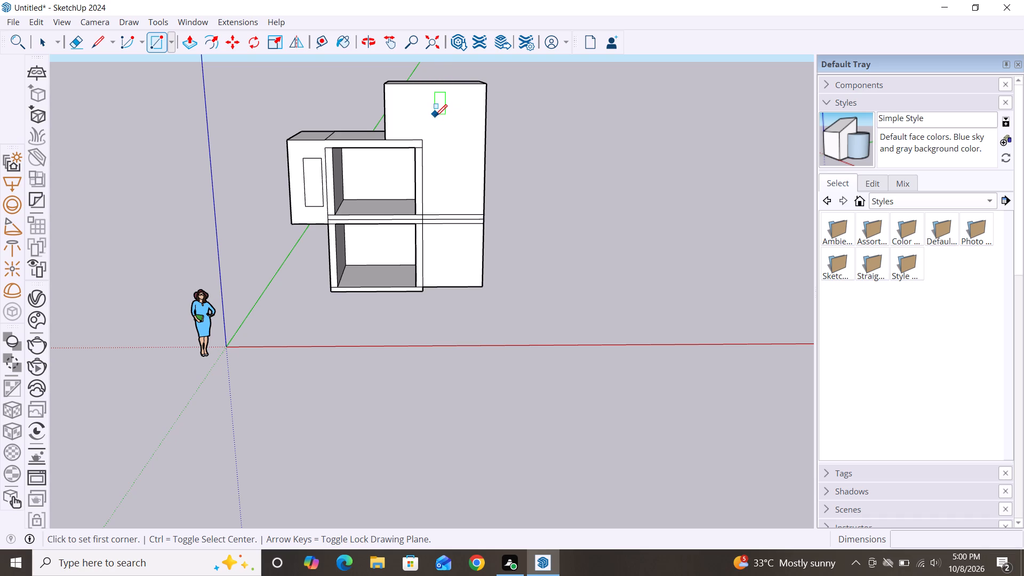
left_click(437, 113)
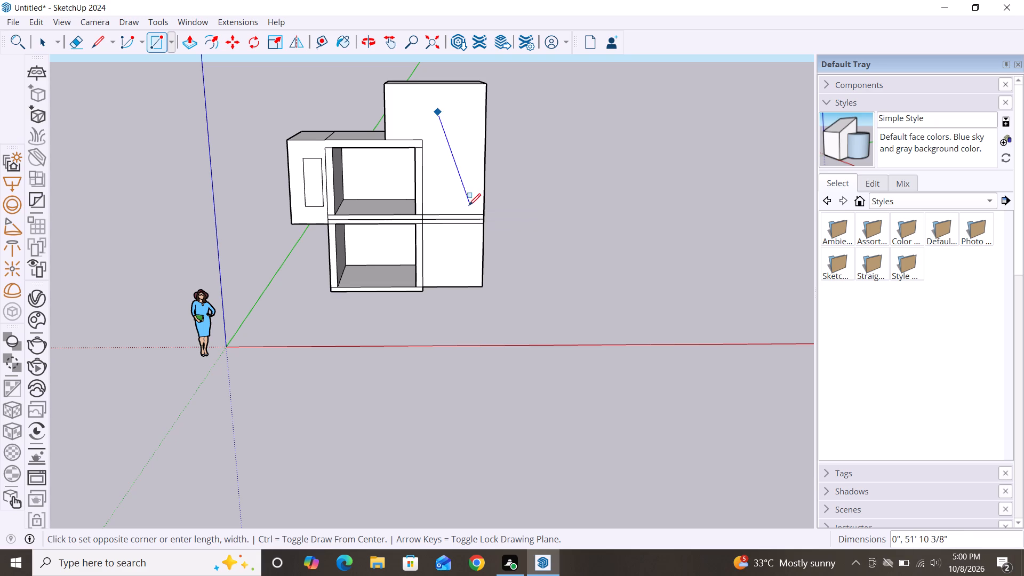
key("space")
Delete the three horizontal slab lines crossing the side tower's front face at mid-level.
scroll(449, 222, "up", 2)
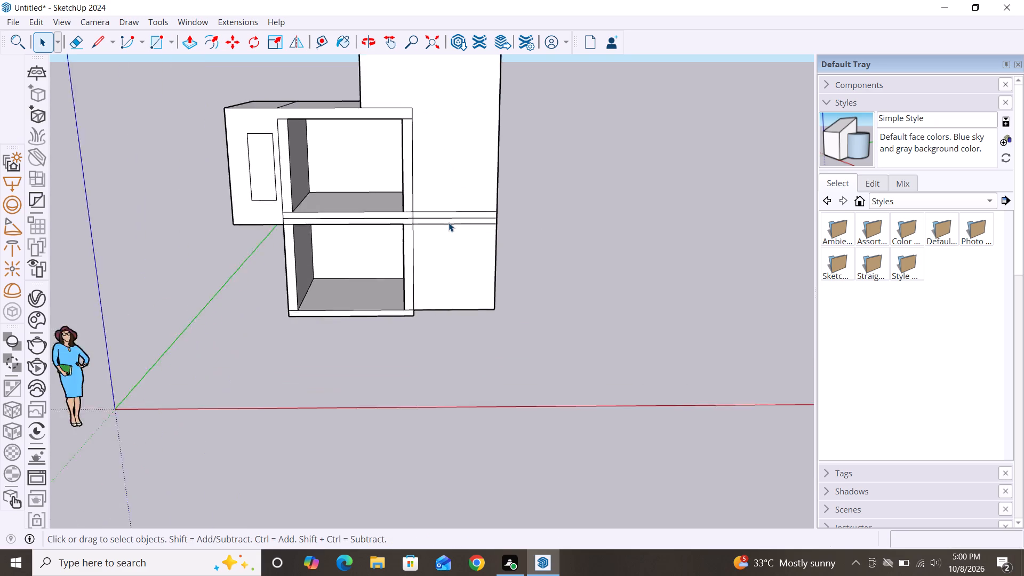
scroll(449, 222, "up", 6)
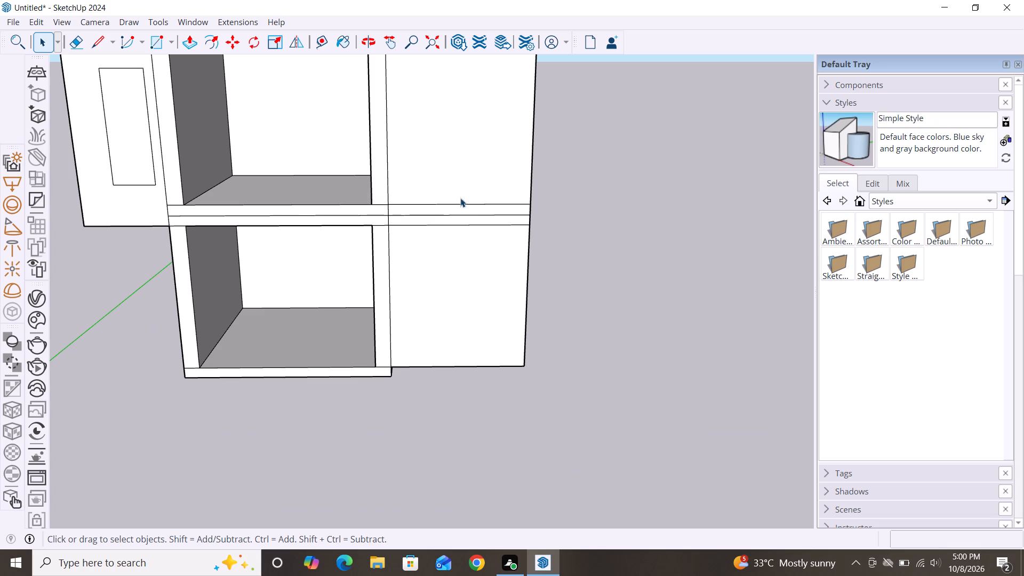
left_click(463, 205)
key("Delete")
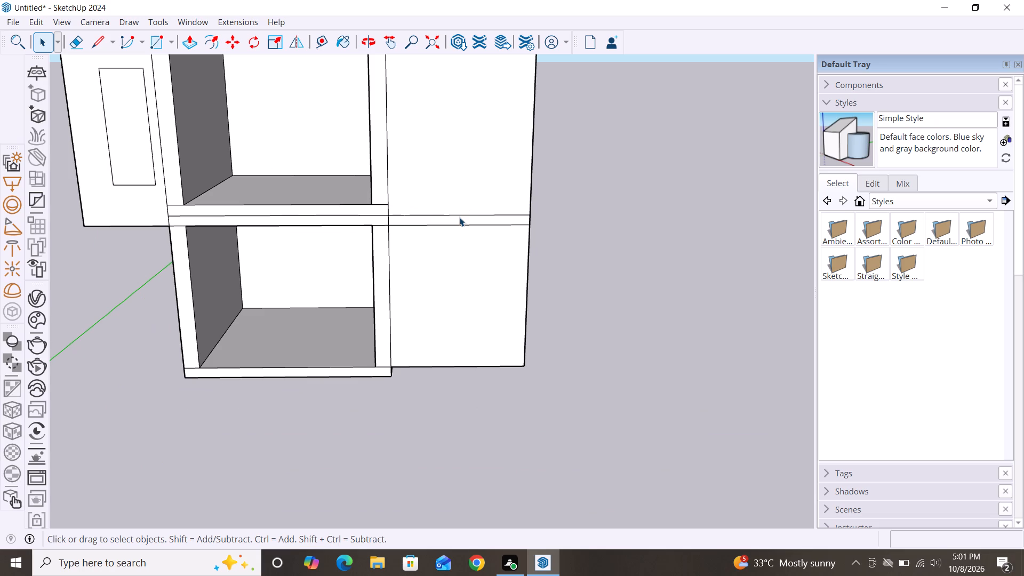
left_click(458, 212)
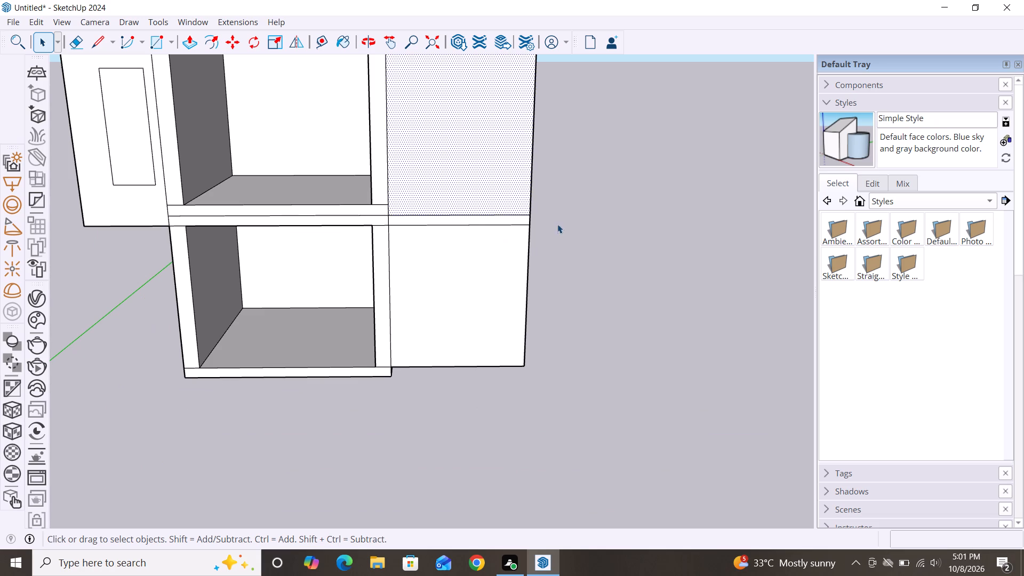
left_click(567, 223)
left_click(493, 216)
key("Delete")
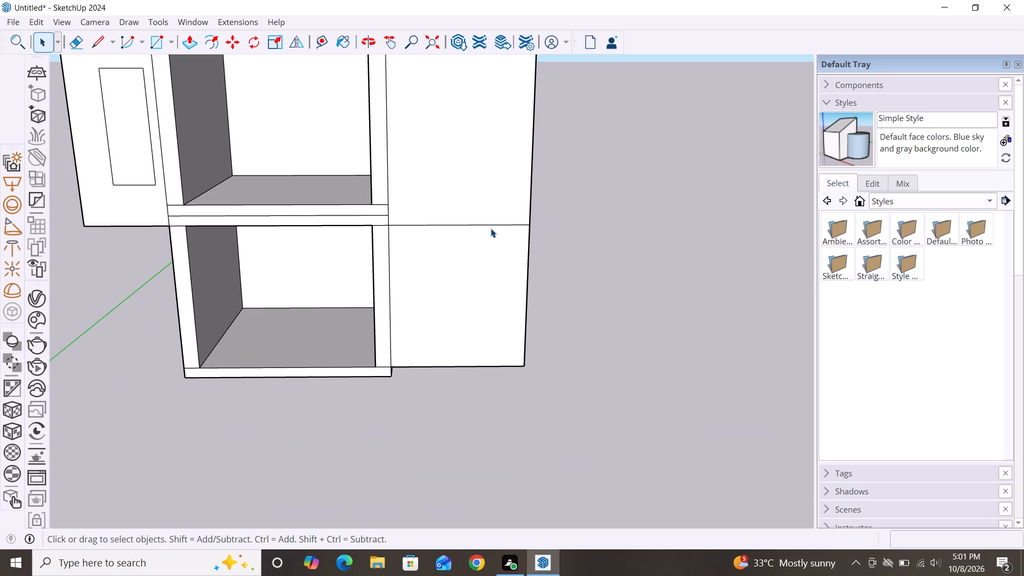
left_click(492, 225)
key("Delete")
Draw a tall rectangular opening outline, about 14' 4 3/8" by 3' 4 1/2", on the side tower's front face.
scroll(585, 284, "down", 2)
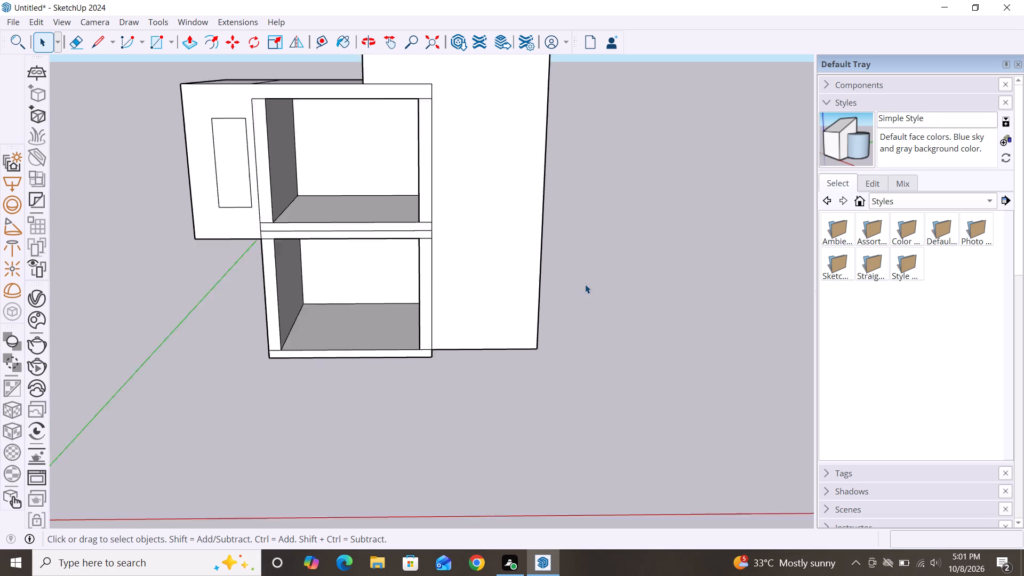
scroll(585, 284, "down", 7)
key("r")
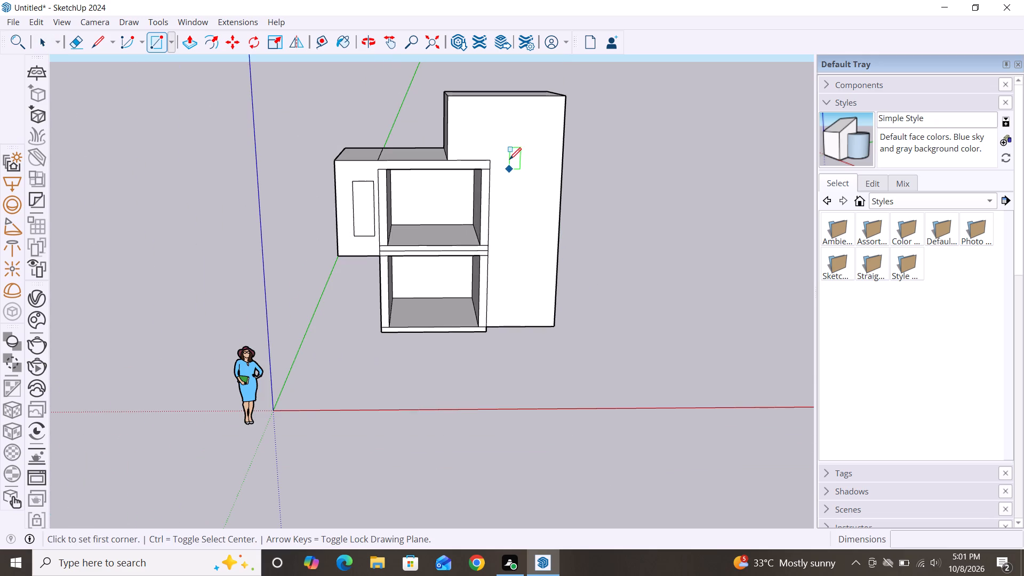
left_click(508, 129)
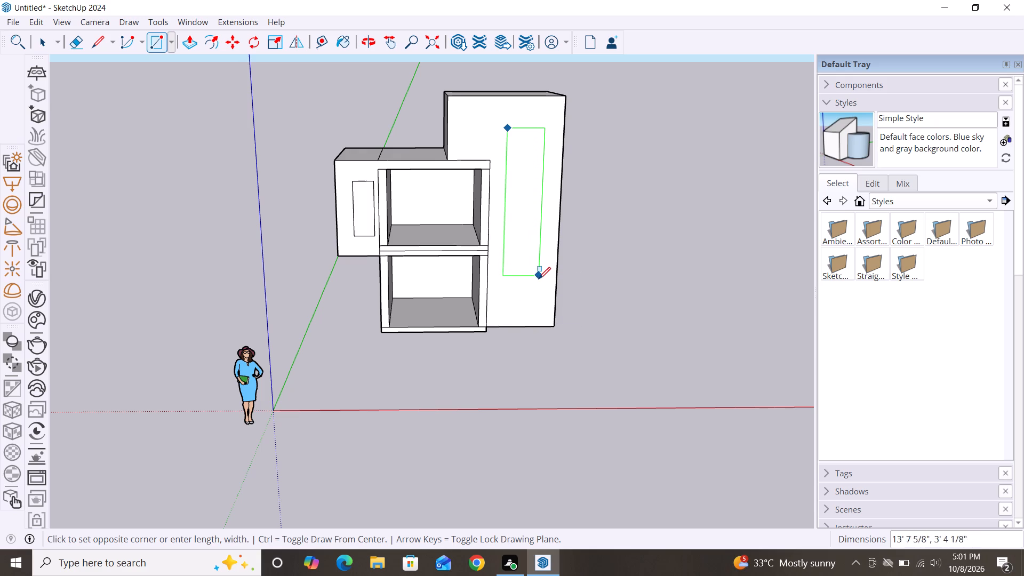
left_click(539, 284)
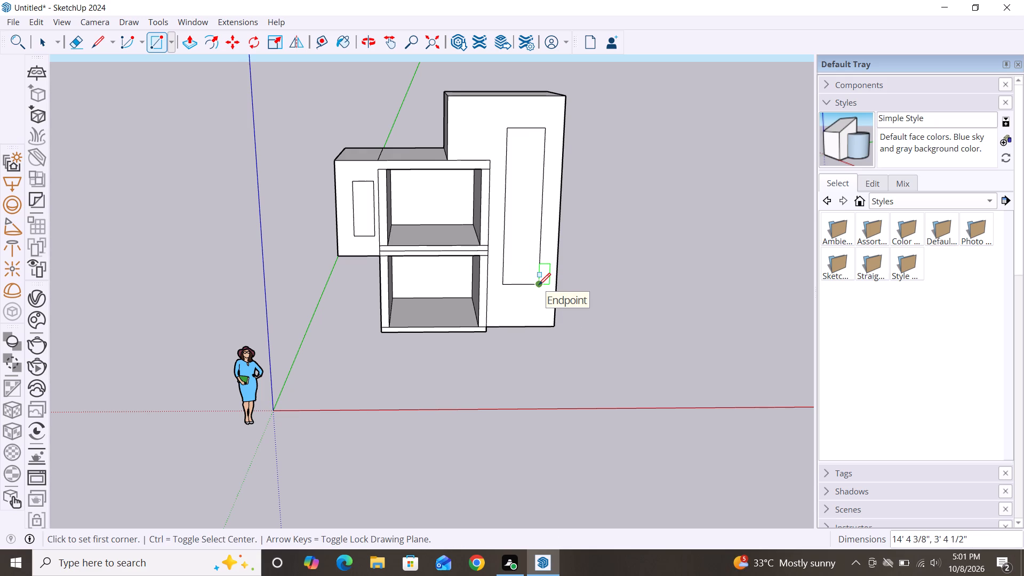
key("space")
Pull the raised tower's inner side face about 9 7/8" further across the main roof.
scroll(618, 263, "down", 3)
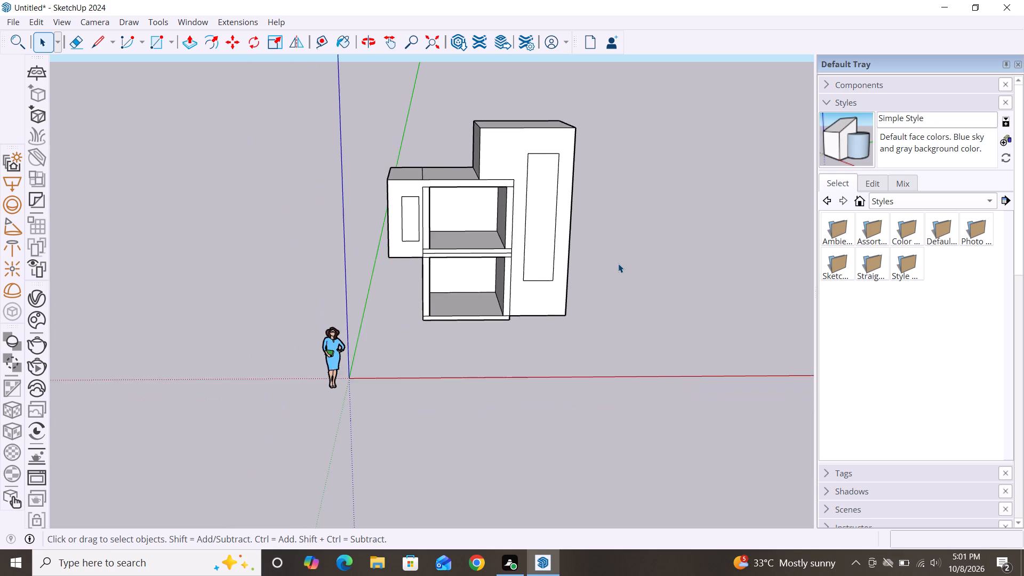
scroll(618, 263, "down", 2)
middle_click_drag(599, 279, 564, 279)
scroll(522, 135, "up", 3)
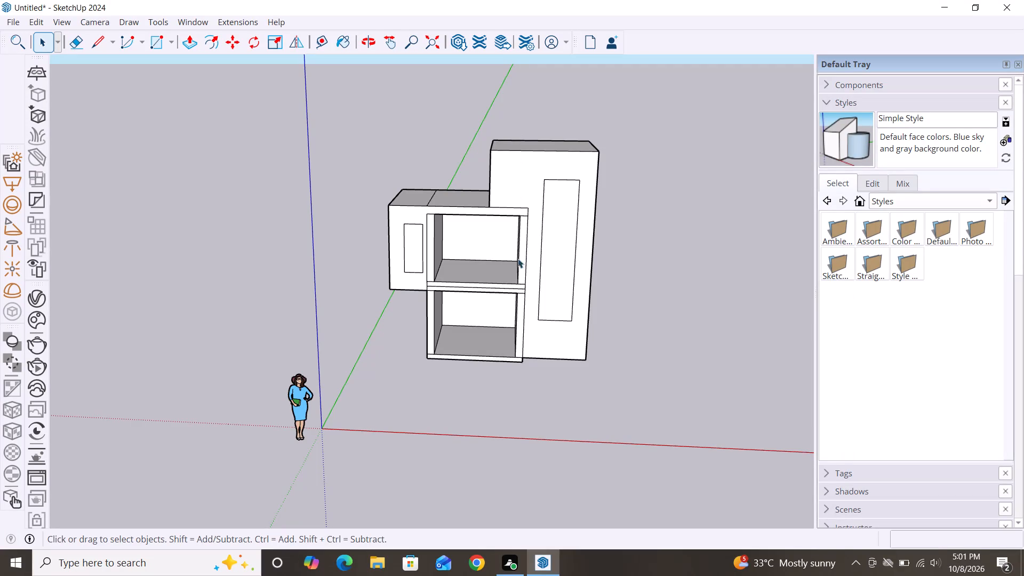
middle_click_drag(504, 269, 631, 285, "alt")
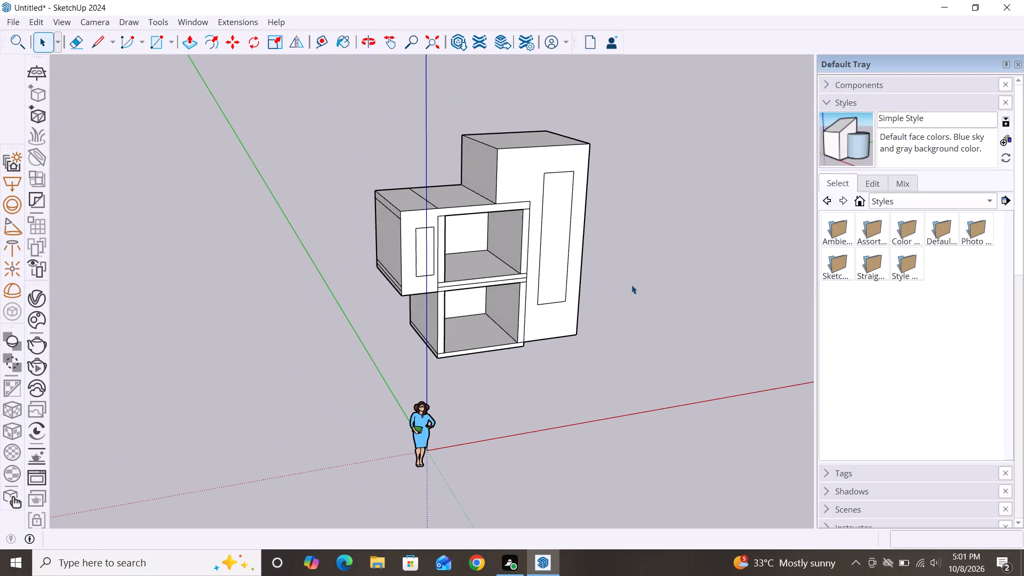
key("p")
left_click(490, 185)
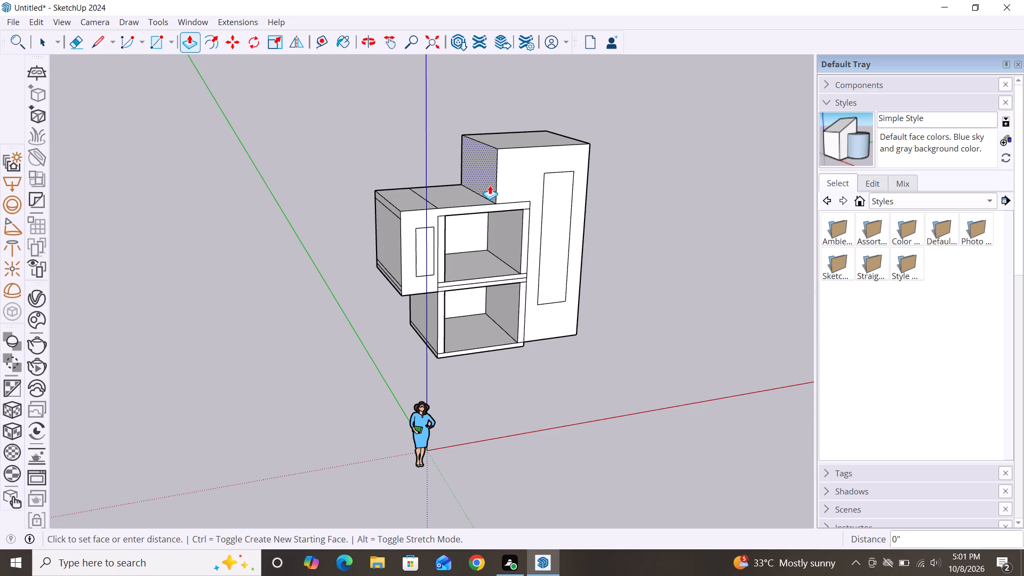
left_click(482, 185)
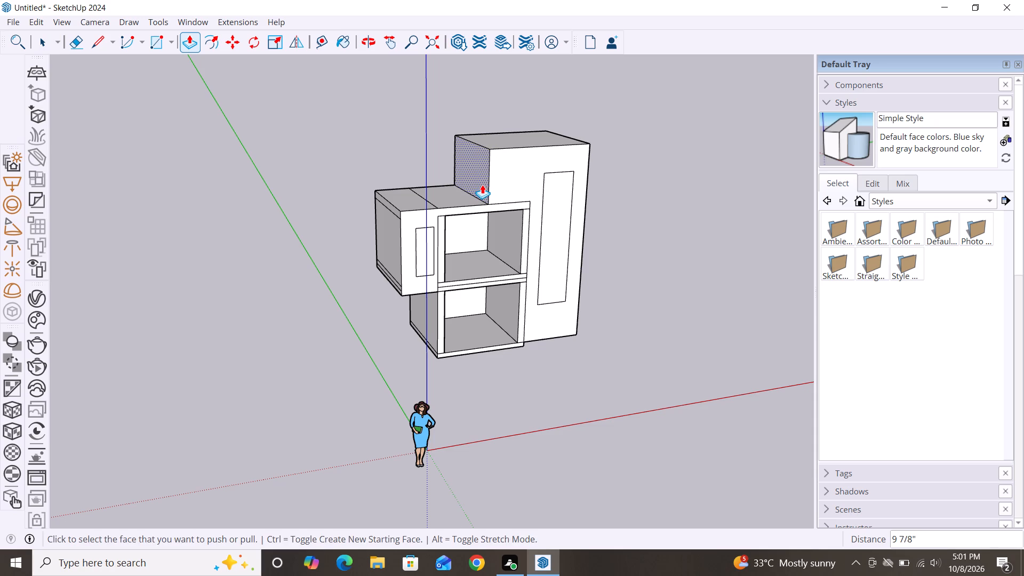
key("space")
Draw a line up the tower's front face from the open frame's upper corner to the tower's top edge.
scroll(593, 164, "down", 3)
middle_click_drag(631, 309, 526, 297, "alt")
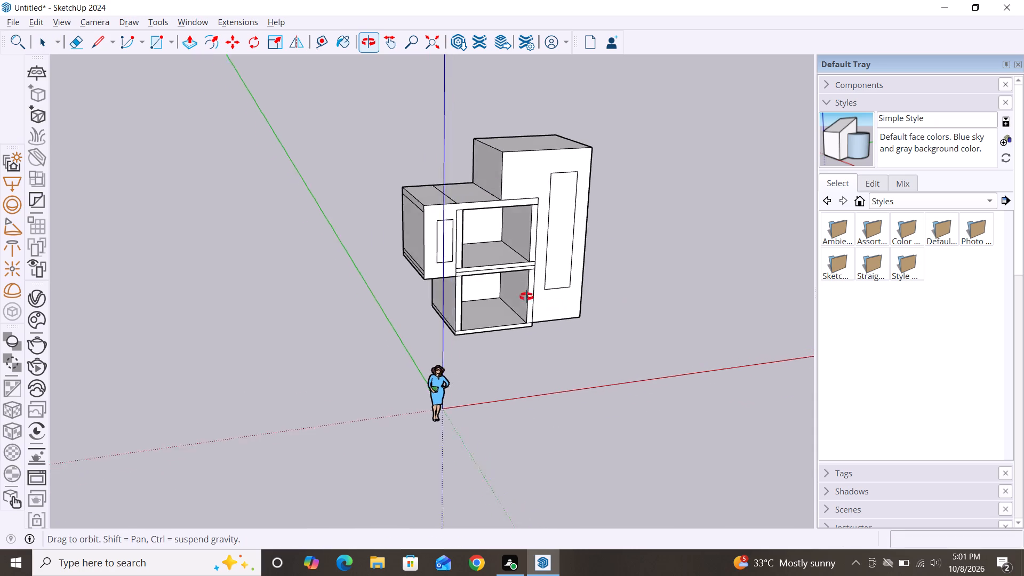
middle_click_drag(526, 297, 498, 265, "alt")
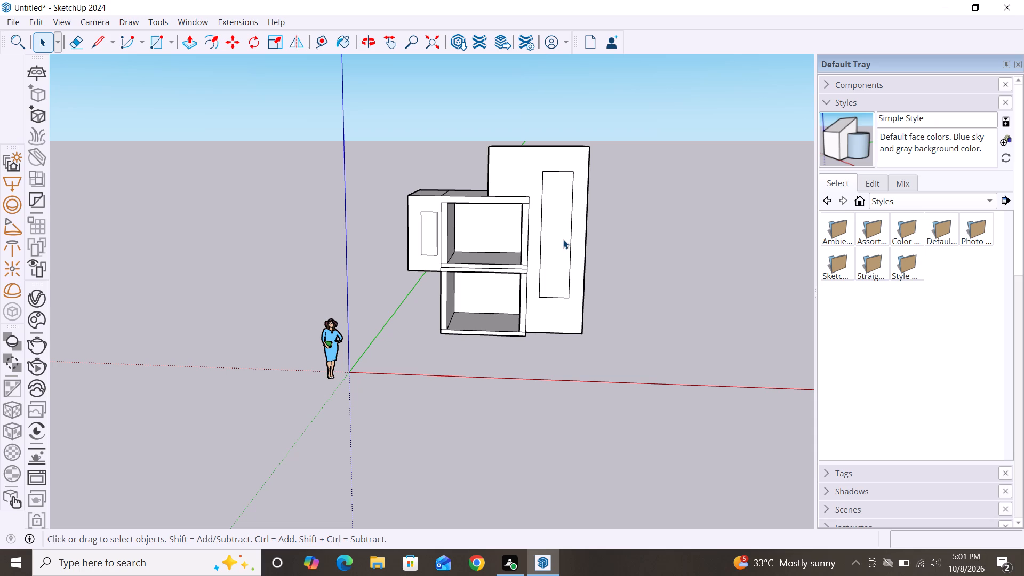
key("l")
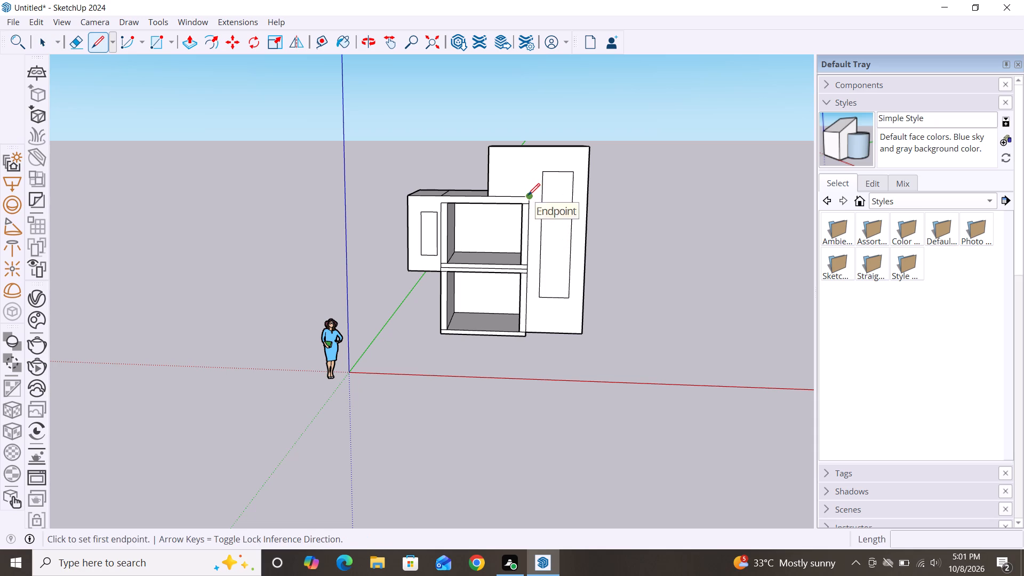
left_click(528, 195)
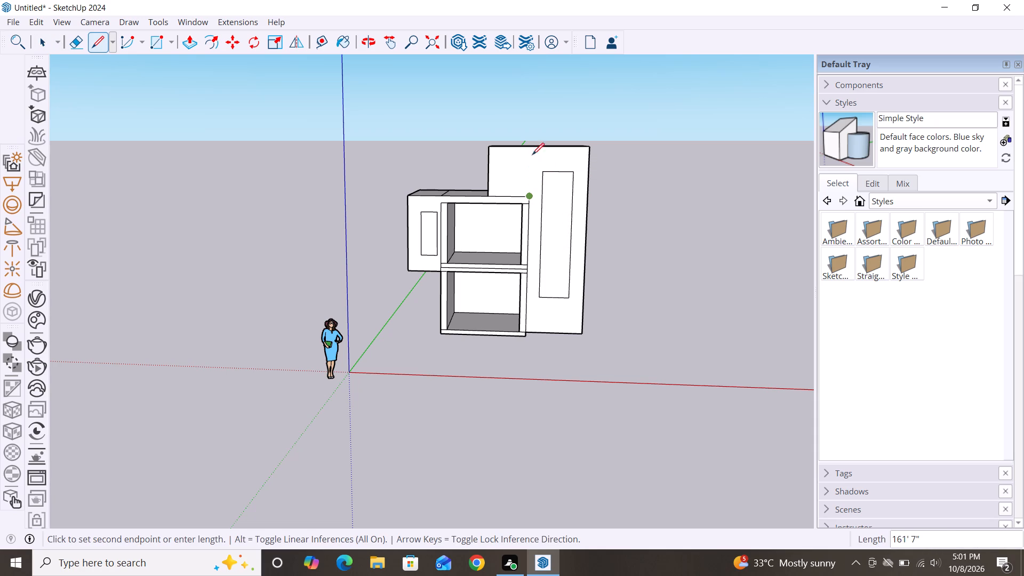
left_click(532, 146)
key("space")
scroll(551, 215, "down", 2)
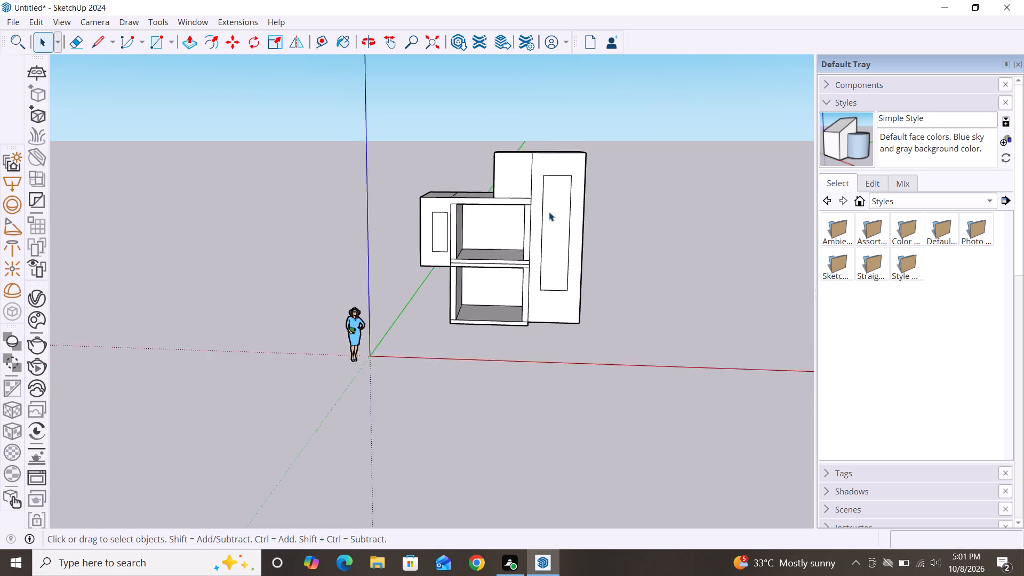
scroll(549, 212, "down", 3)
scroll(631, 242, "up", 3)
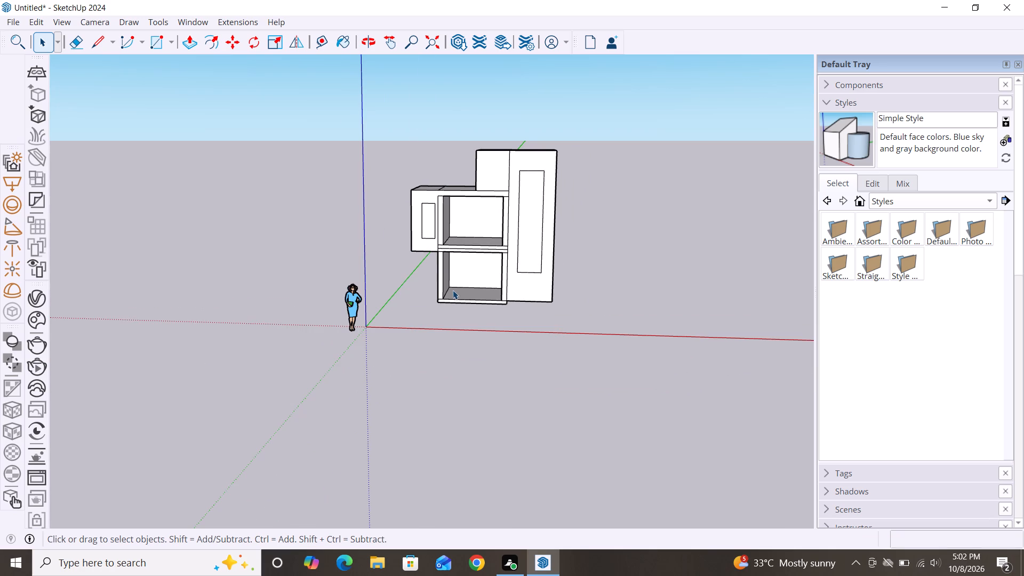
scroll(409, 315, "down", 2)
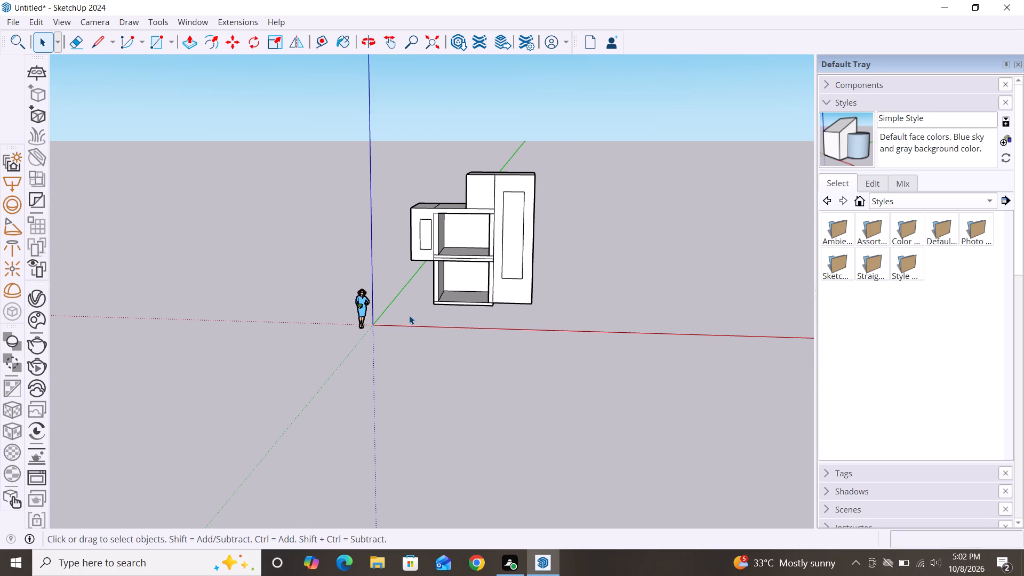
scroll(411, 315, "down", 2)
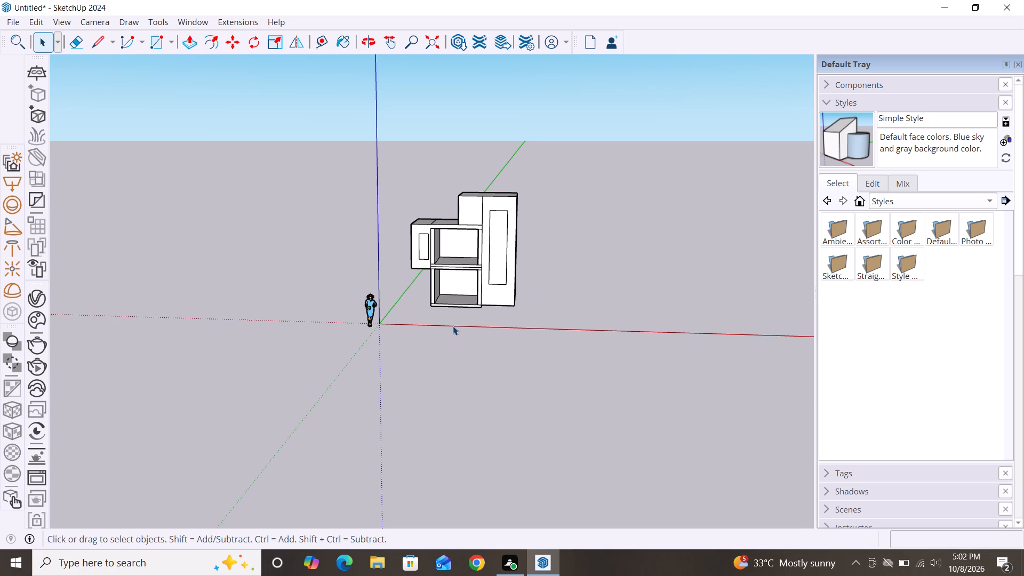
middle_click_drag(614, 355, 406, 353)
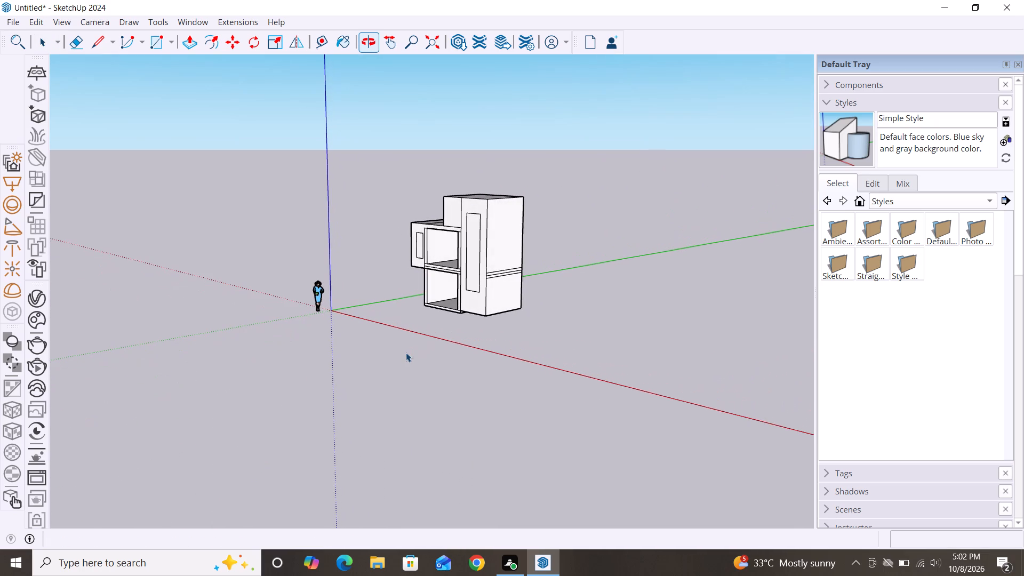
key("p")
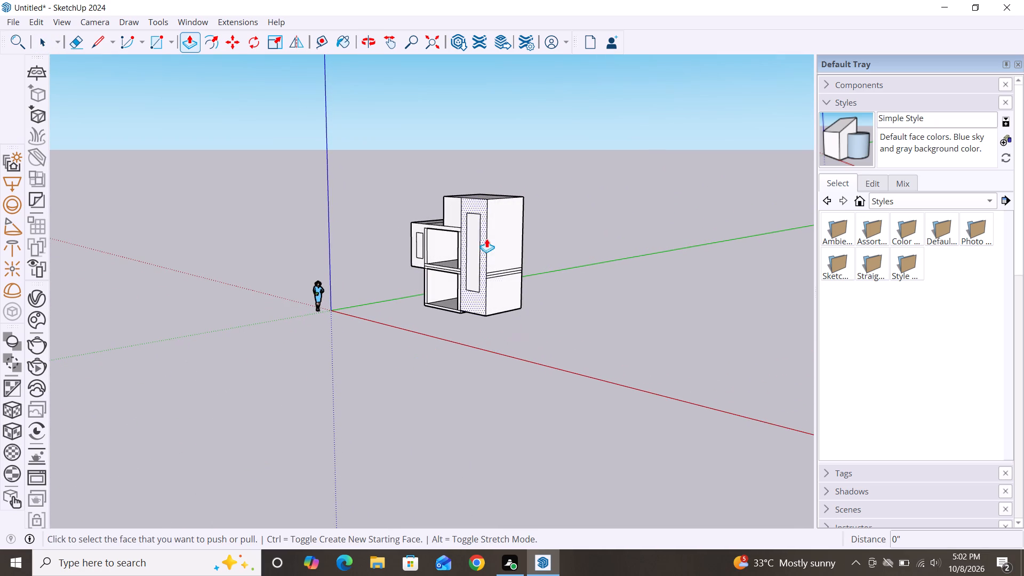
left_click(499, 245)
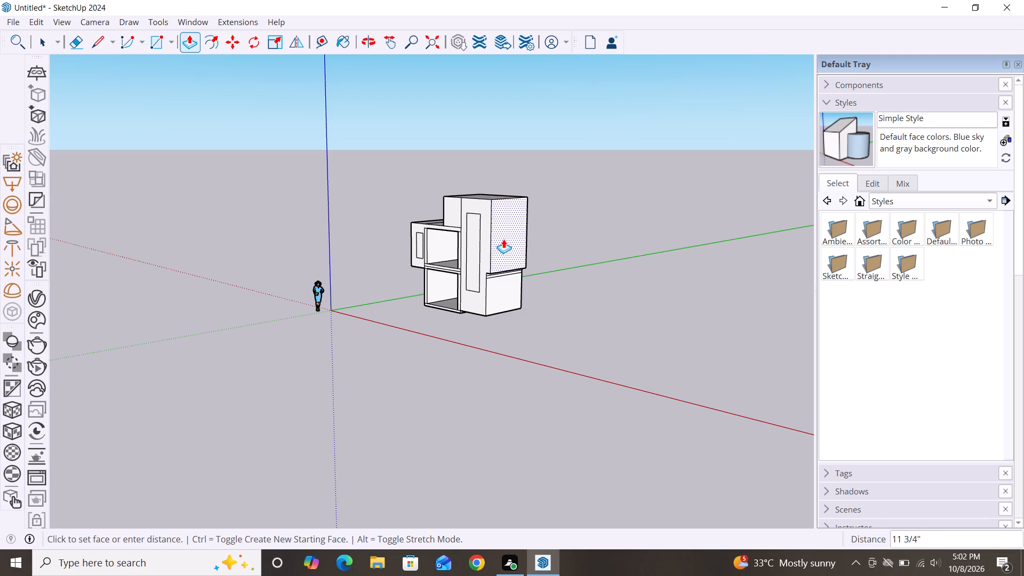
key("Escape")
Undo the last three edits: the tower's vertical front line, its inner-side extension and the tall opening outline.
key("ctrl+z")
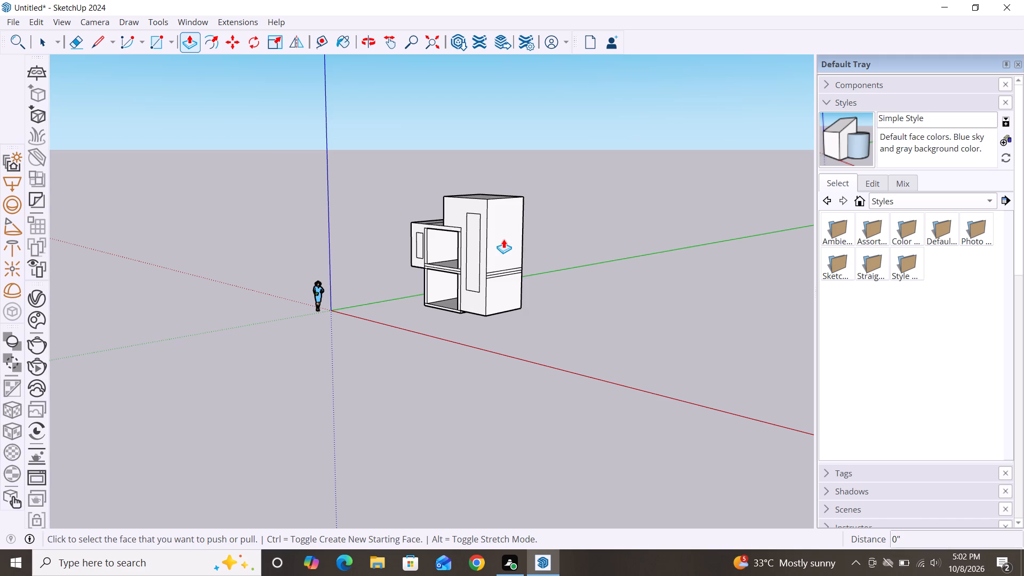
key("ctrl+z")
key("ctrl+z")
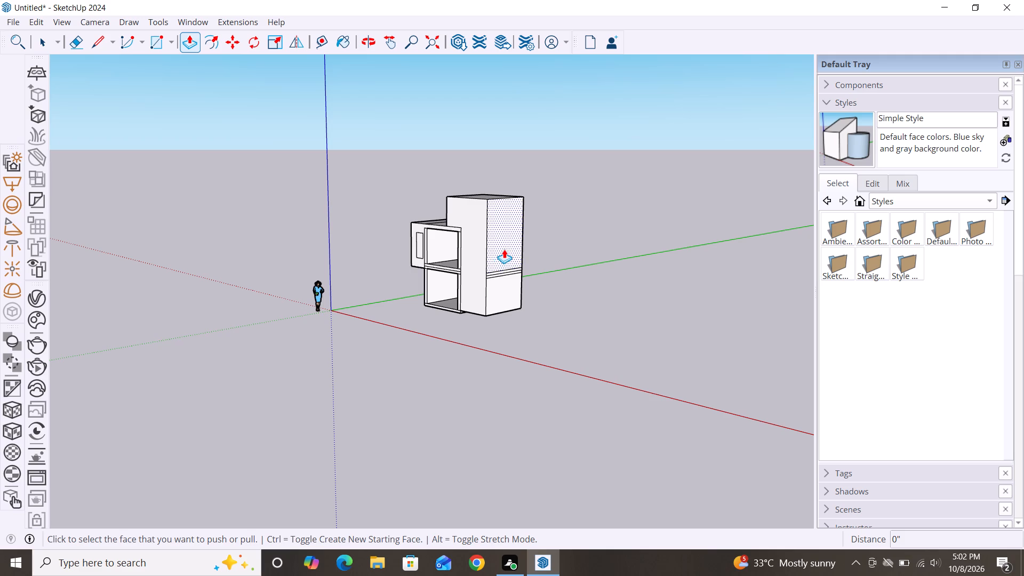
Pull the tower's outer side face above the mid-level slab outward about 1' 9 15/16" with Push/Pull.
left_click(504, 249)
left_click(511, 251)
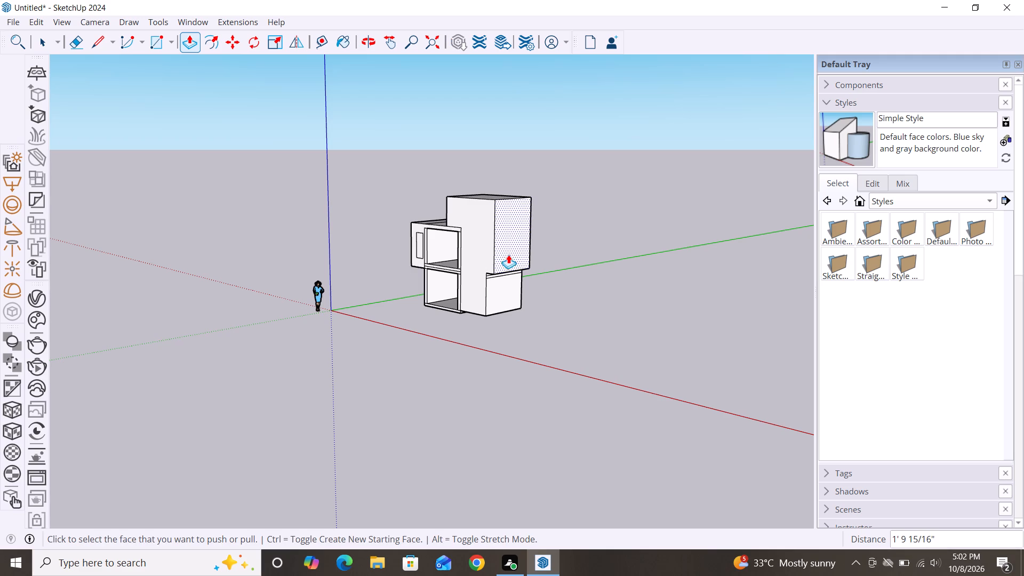
Pull the slab bands and the lower wall on the tower's outer side out flush with the upper tower's side face.
middle_click_drag(529, 297, 493, 229)
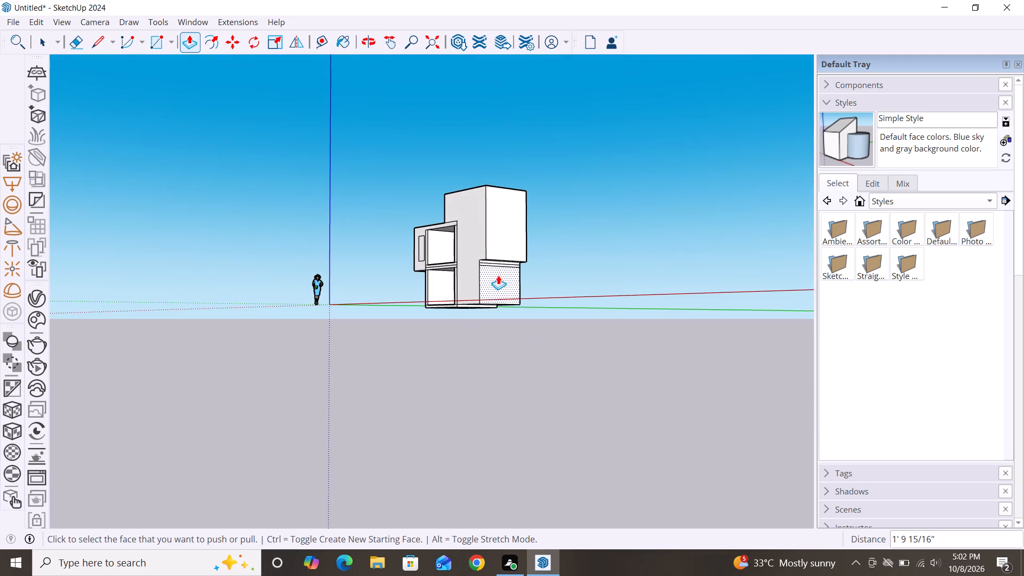
scroll(498, 266, "up", 6)
left_click(501, 258)
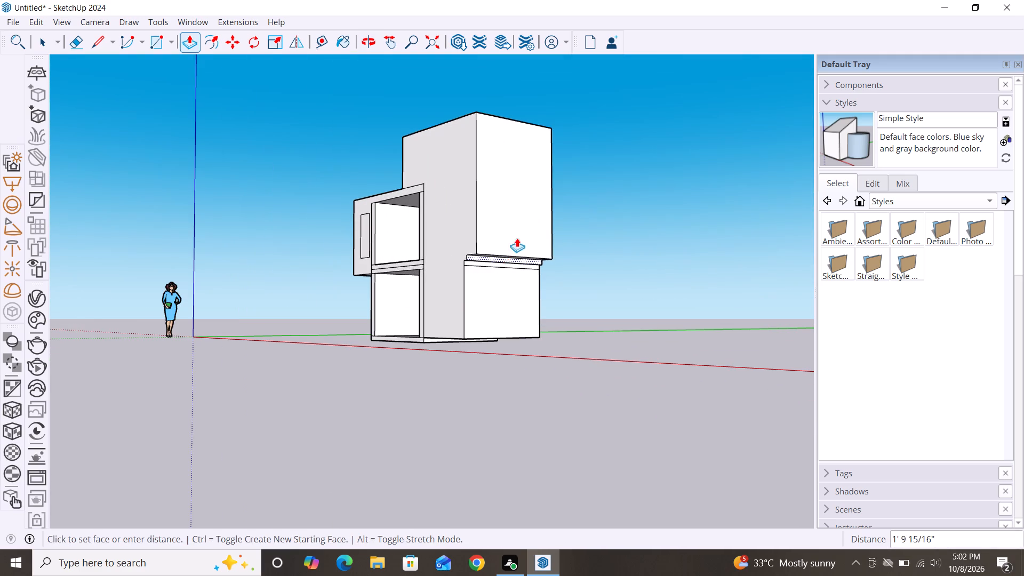
left_click(518, 215)
left_click(499, 266)
left_click(521, 229)
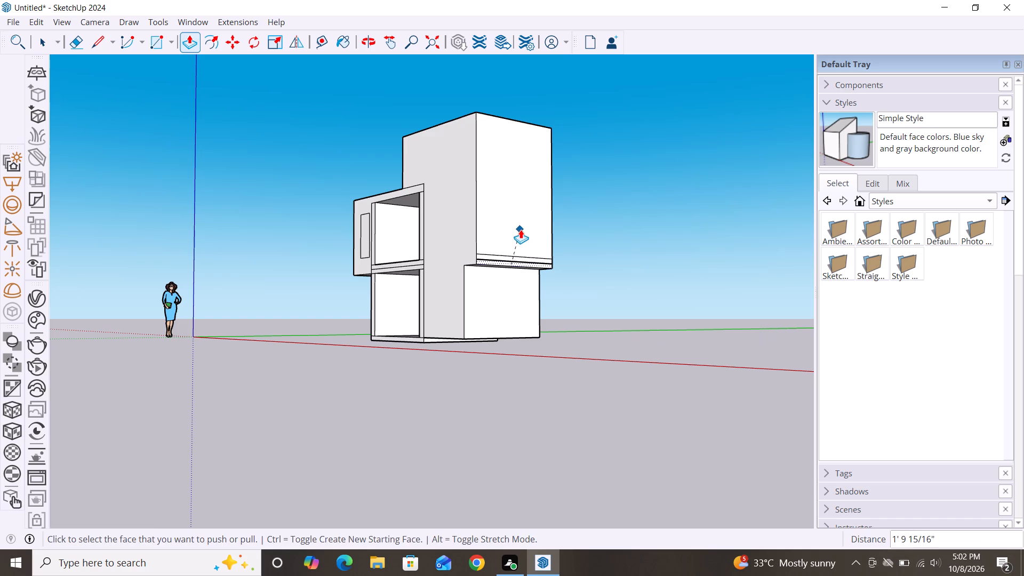
left_click(500, 311)
left_click(525, 228)
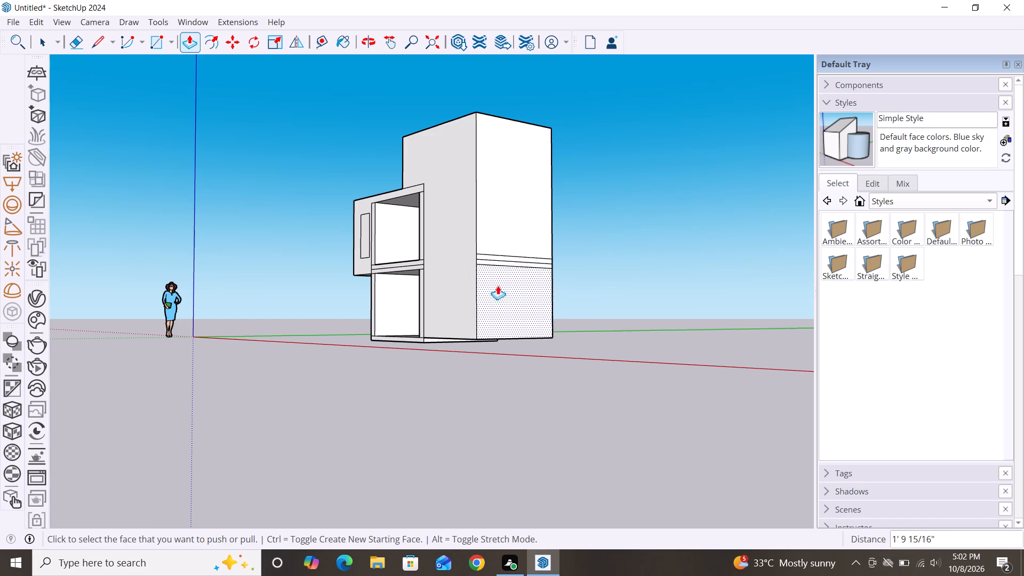
scroll(492, 291, "down", 5)
key("space")
Raise the tower's top face about 11 7/16" with Push/Pull, and extend it a little further with a second pull.
middle_click_drag(386, 361, 584, 393, "alt")
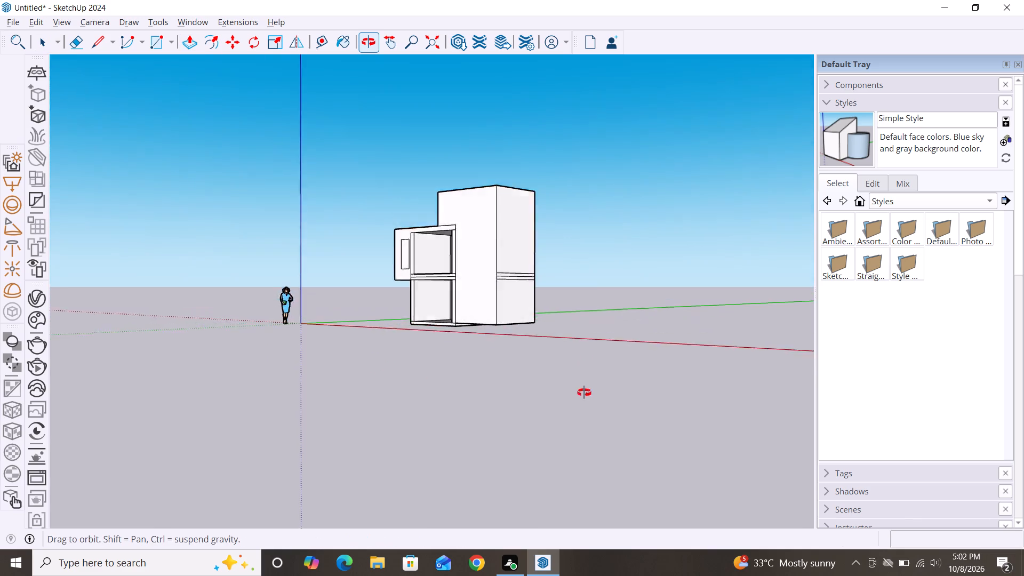
middle_click_drag(584, 393, 651, 387, "alt")
scroll(487, 242, "up", 6)
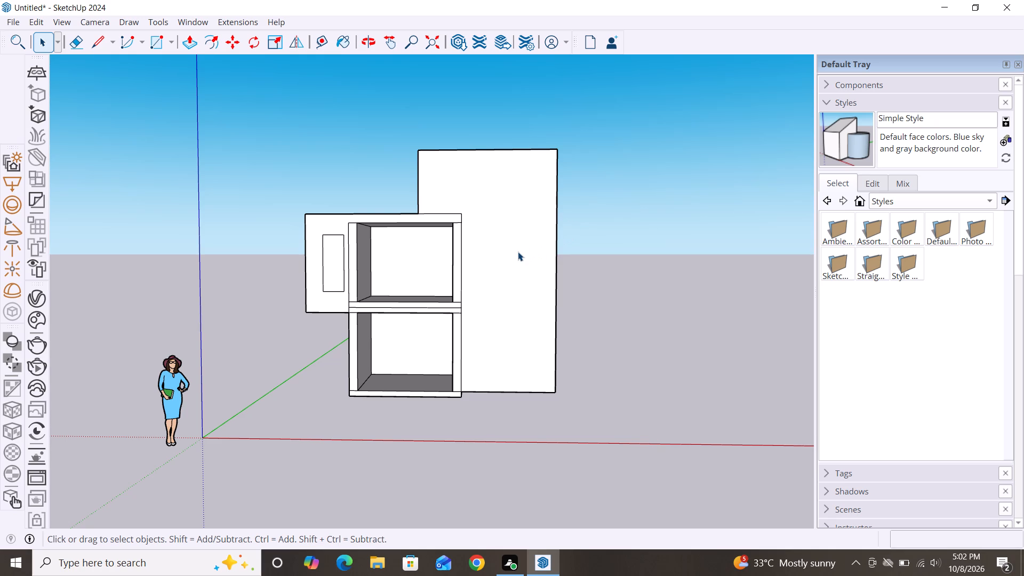
key("r")
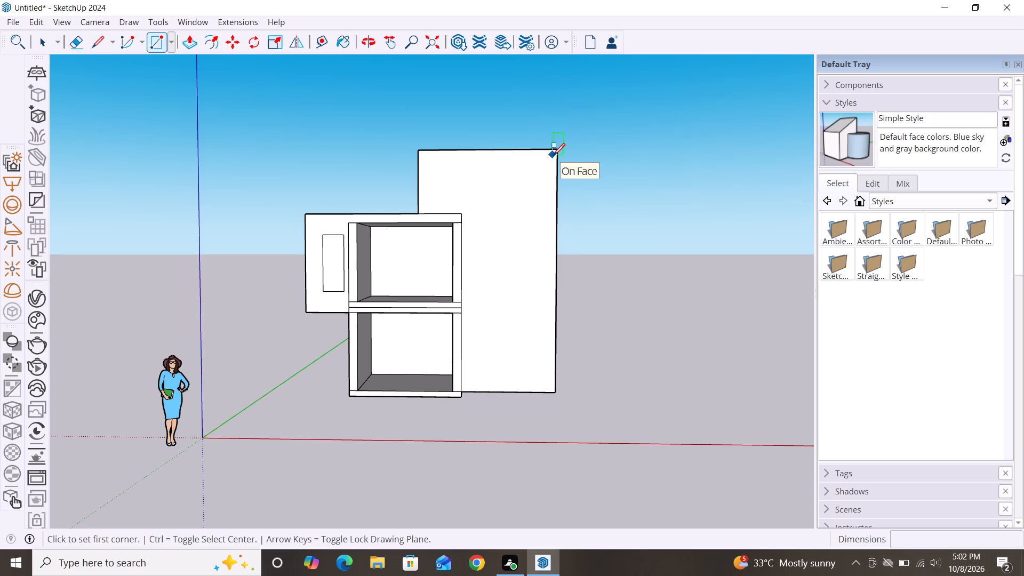
key("space")
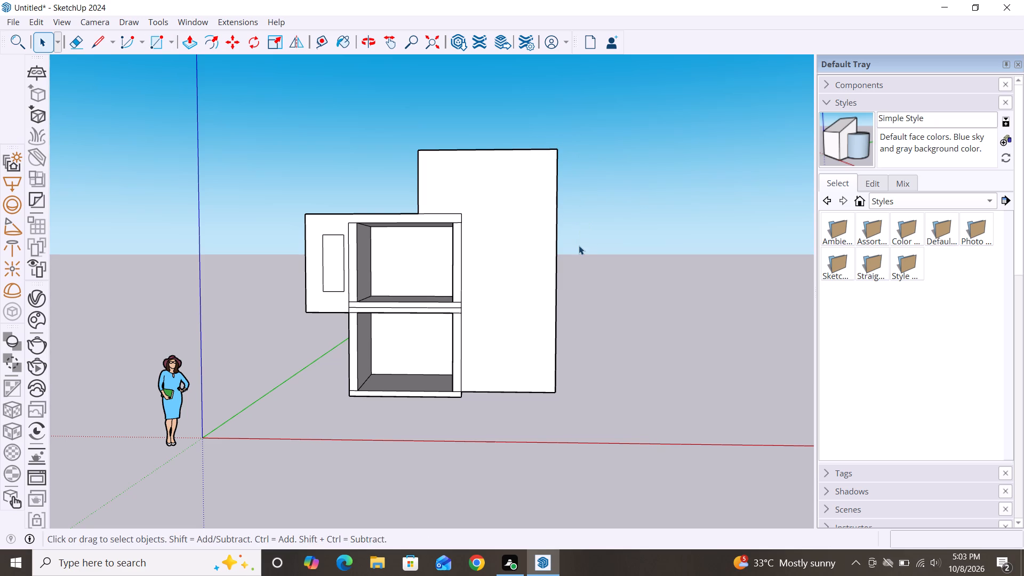
middle_click_drag(534, 284, 556, 412, "alt")
key("p")
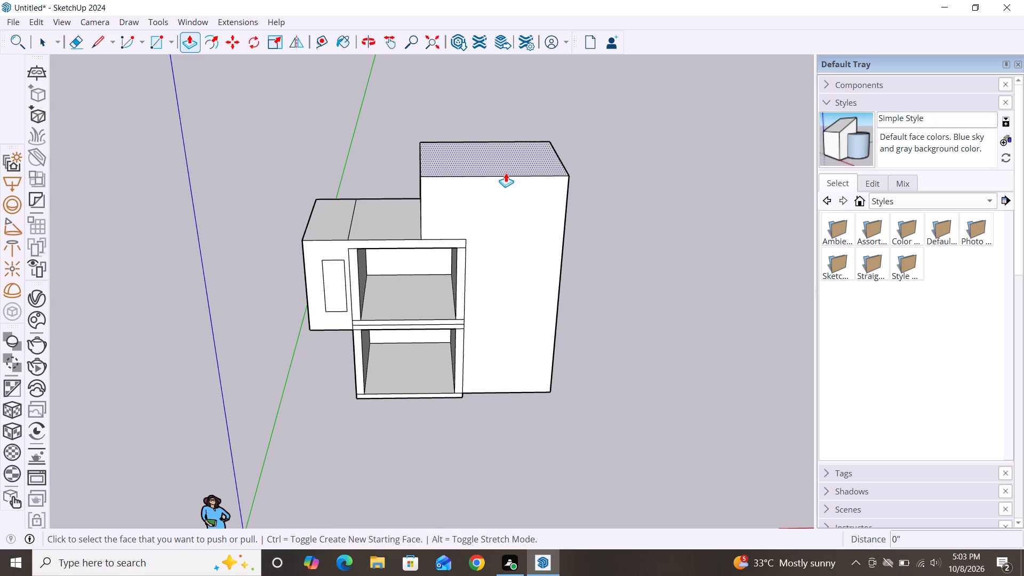
left_click(506, 173)
left_click(506, 162)
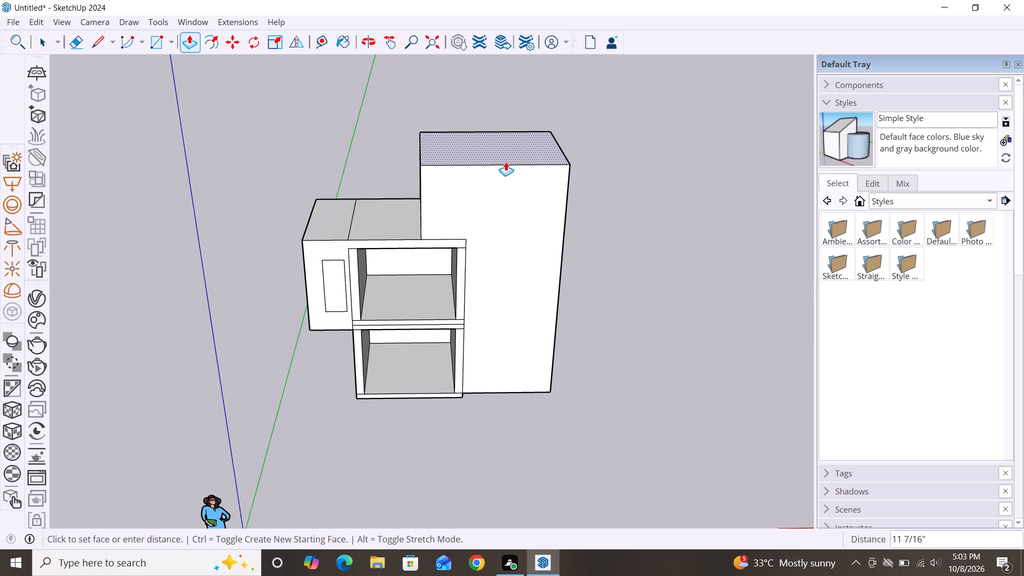
left_click(506, 162)
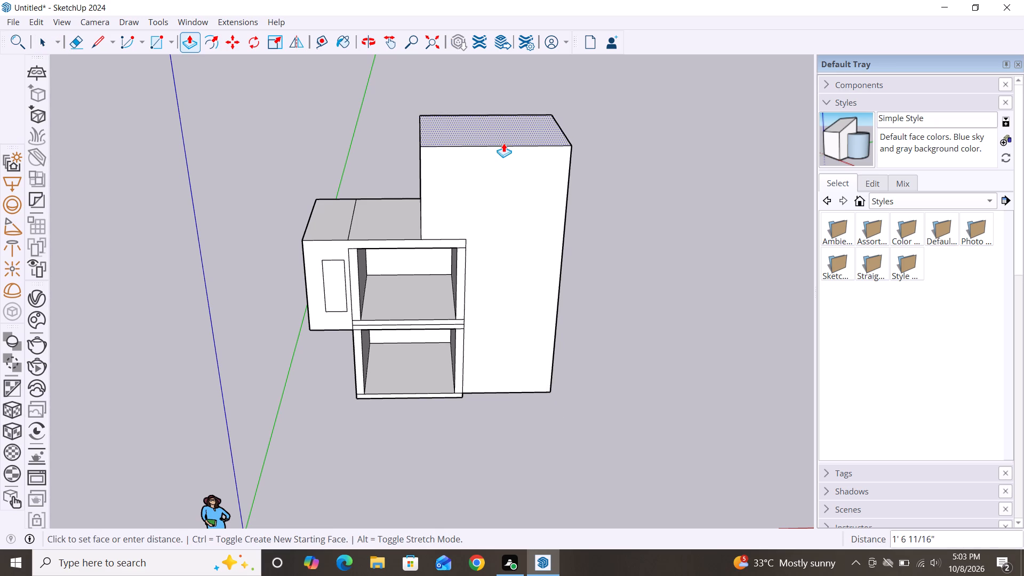
left_click(505, 152)
key("space")
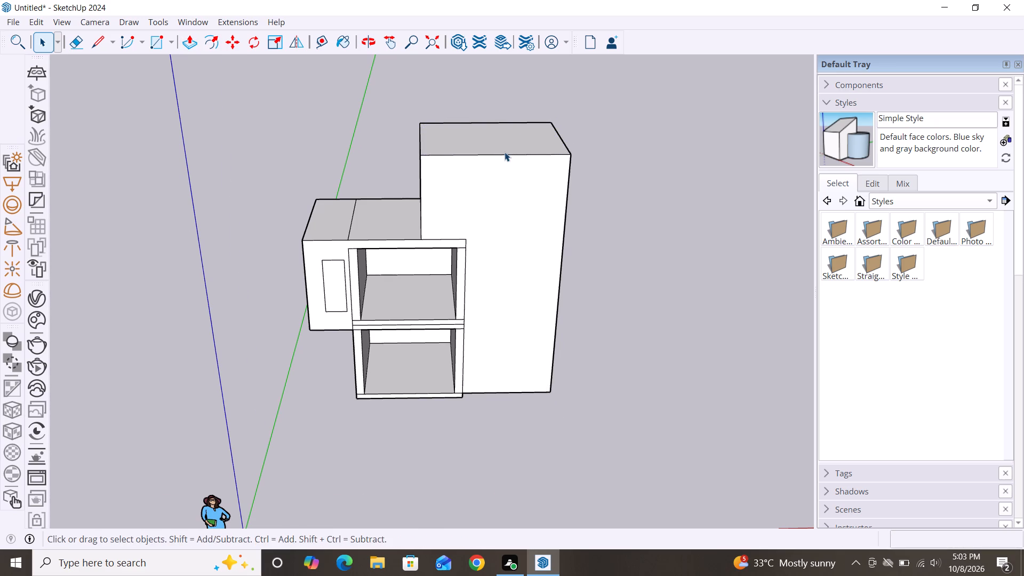
Draw a full-height rectangle about 10 5/16" by 23' 1 1/4" along the outer edge of the tower's front face.
scroll(505, 152, "down", 2)
middle_click_drag(540, 372, 491, 261, "alt")
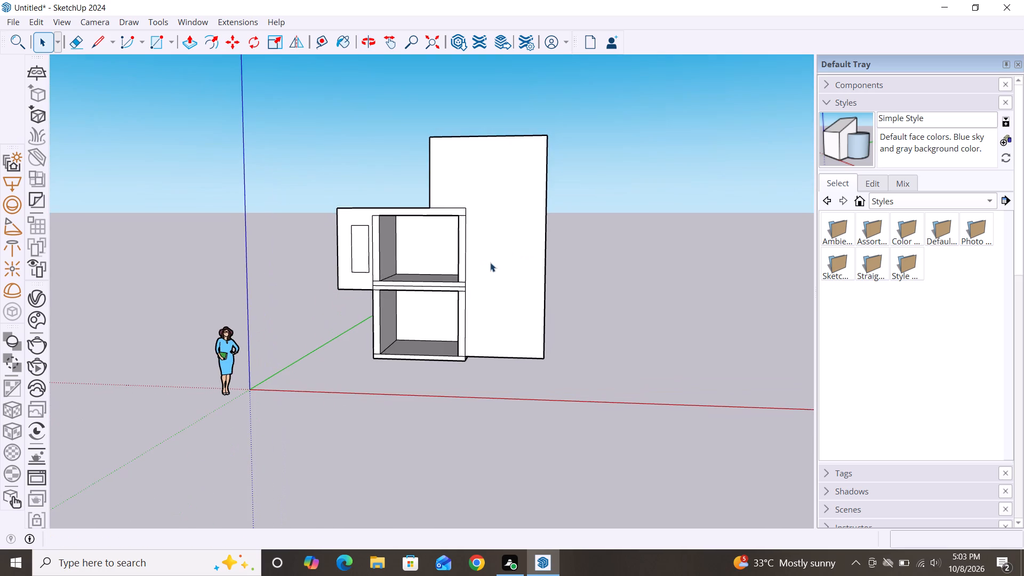
scroll(522, 309, "up", 2)
key("r")
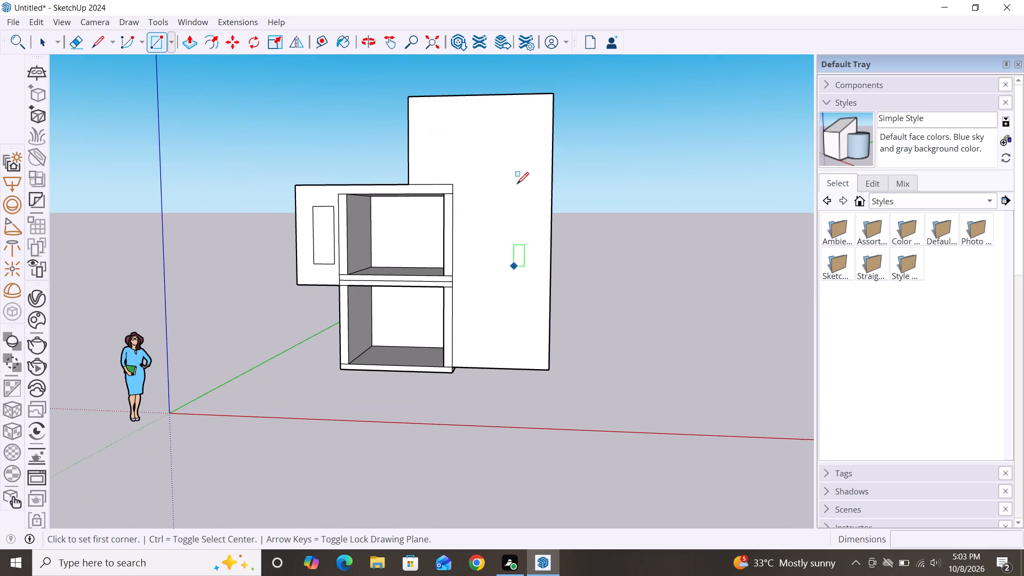
left_click(543, 97)
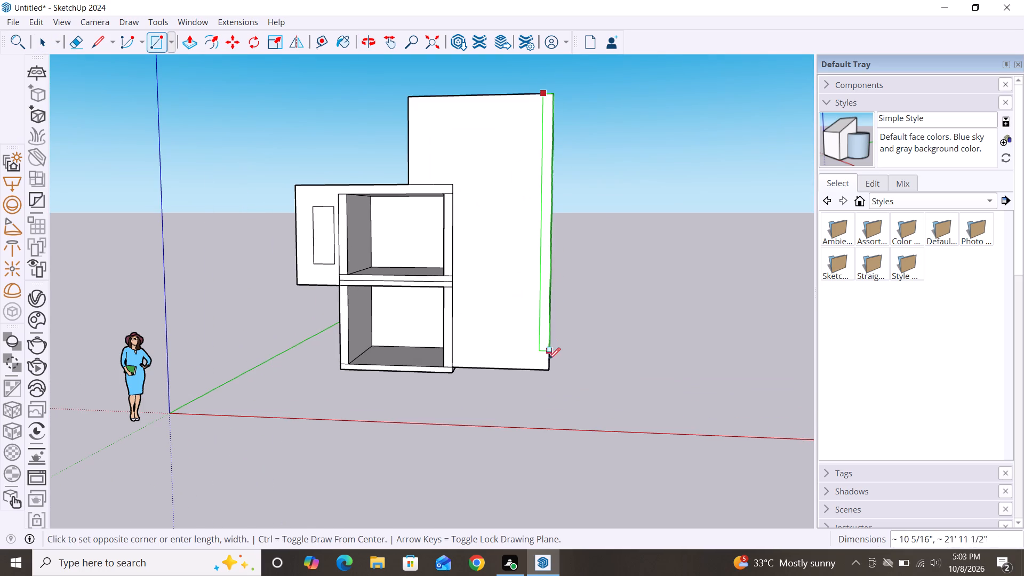
left_click(547, 373)
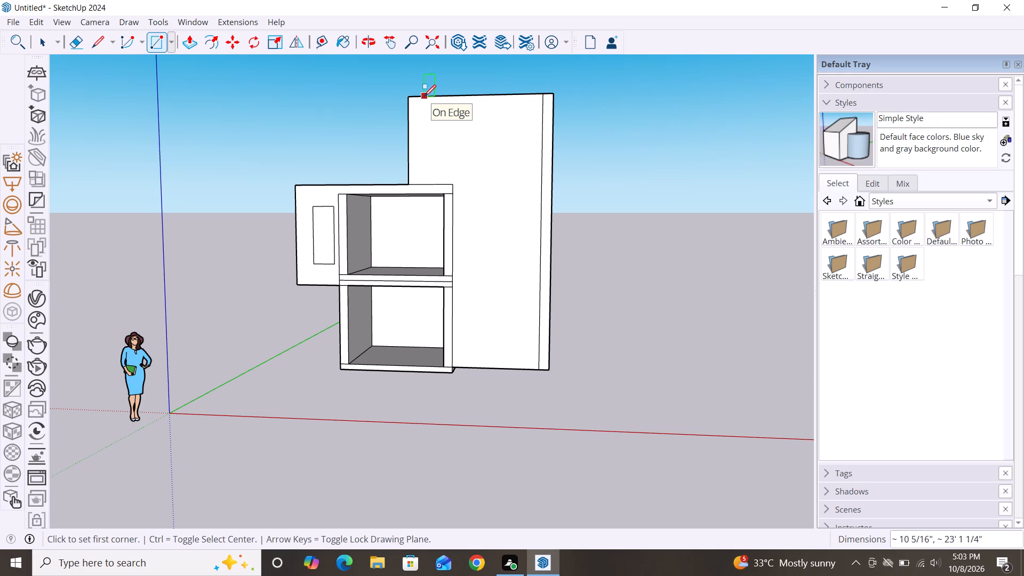
Draw a rectangle about 8 11/16" by 12' 1 3/8" along the top edge of the tower's front face.
left_click(410, 98)
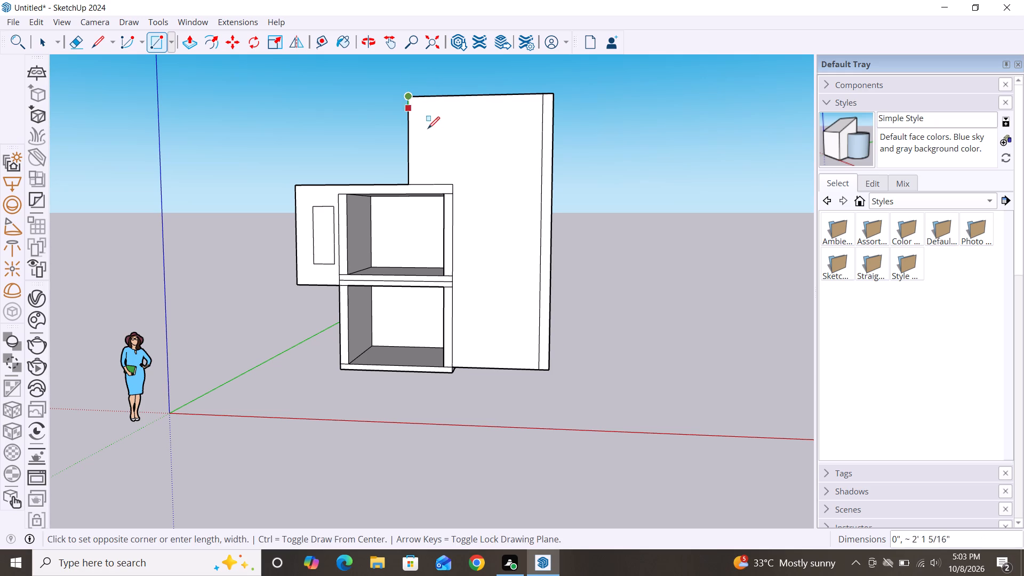
left_click(552, 102)
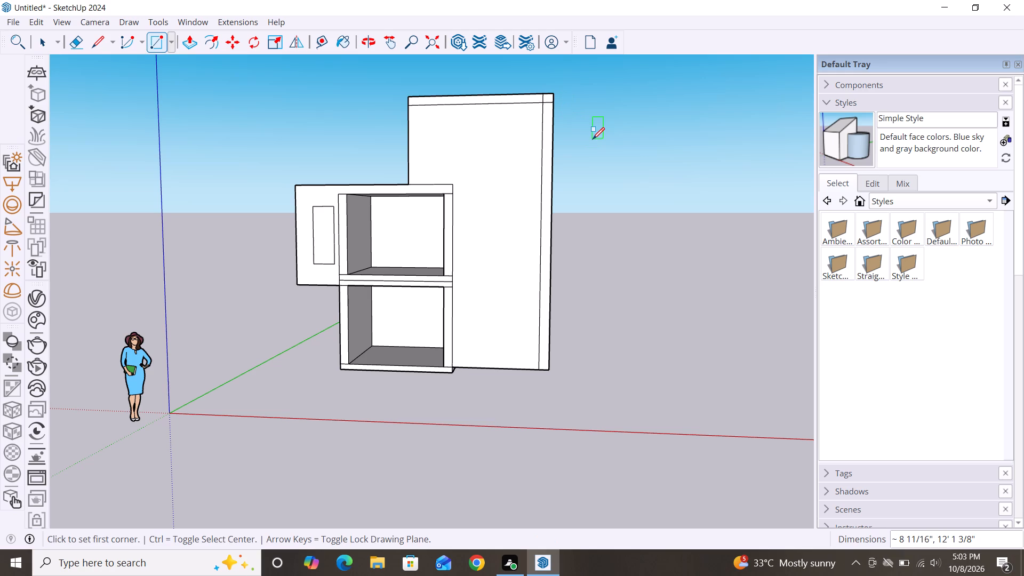
key("space")
Delete the two short overlapping edges at the strips' corner to merge them into one L-shaped border face.
scroll(536, 93, "up", 8)
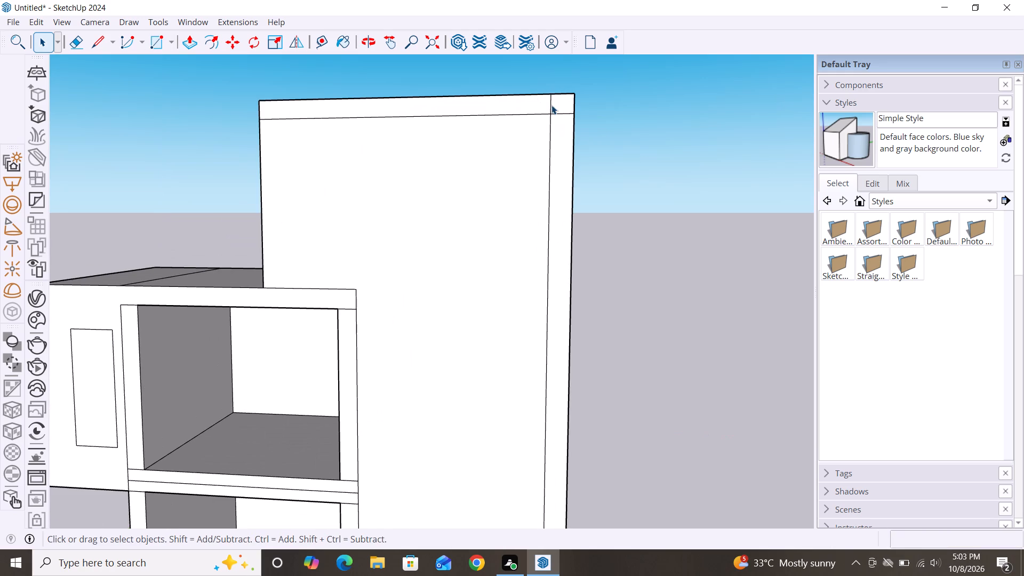
double_click(549, 111)
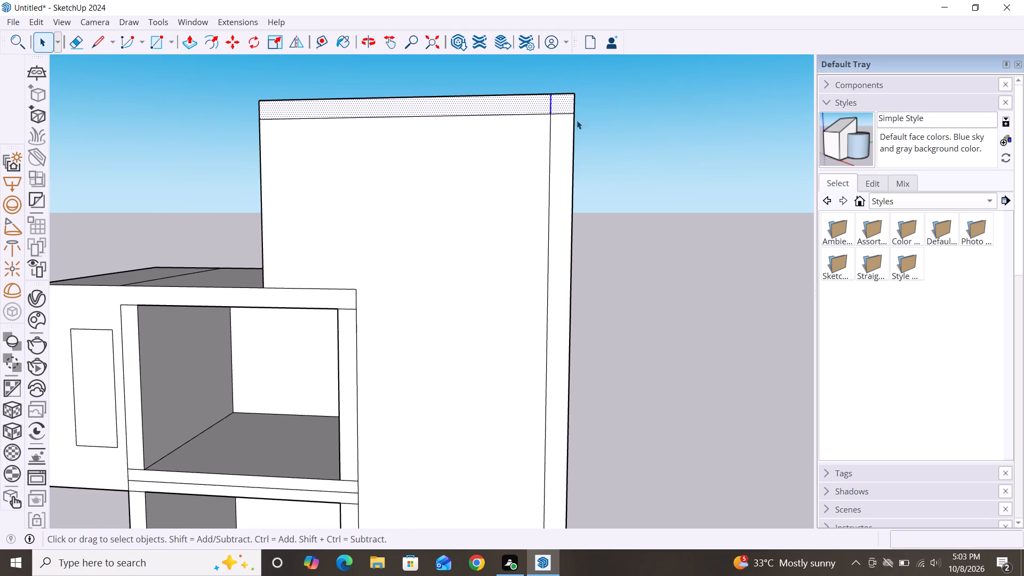
left_click(614, 120)
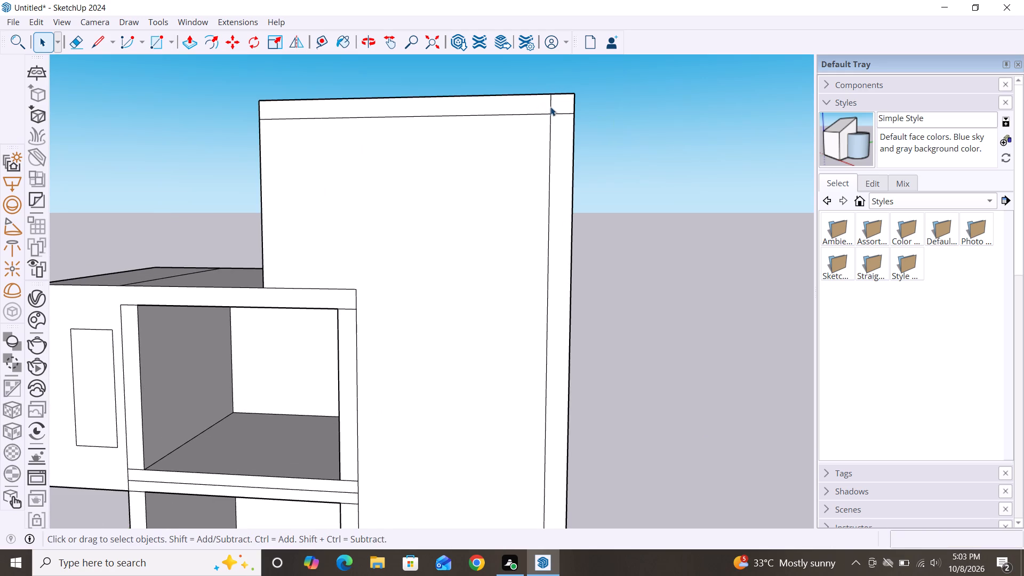
left_click(550, 107)
key("Delete")
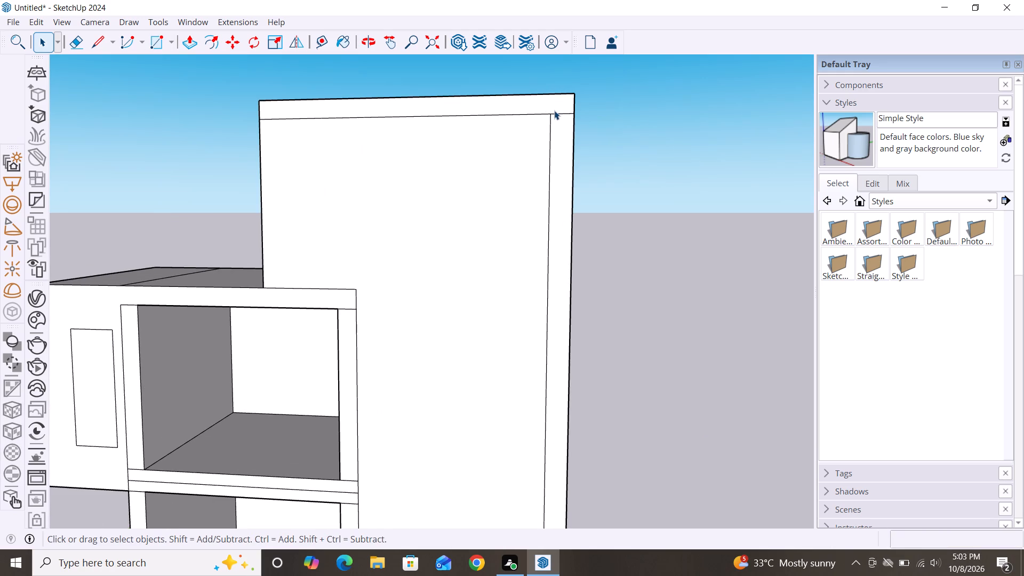
left_click(557, 113)
key("Delete")
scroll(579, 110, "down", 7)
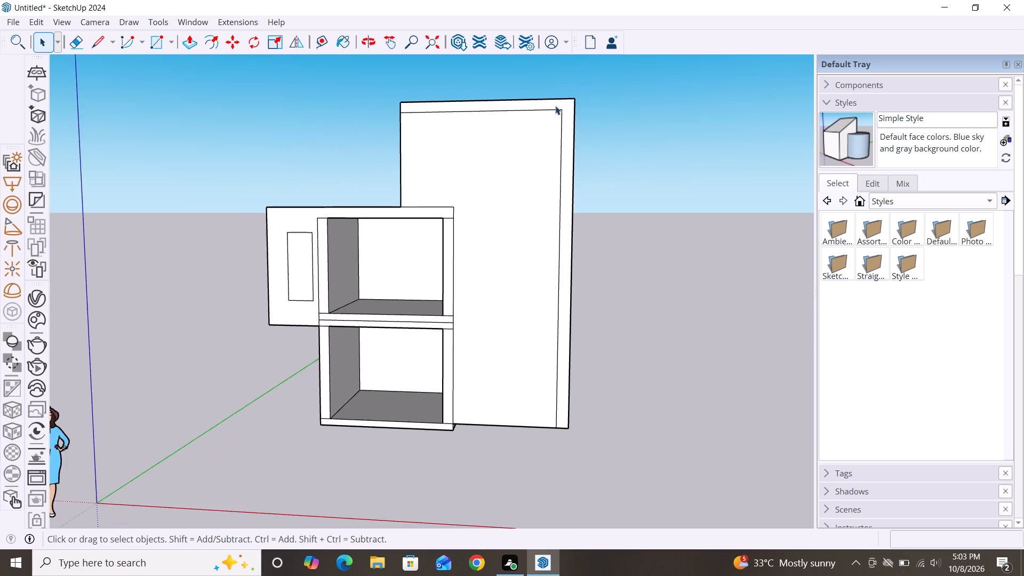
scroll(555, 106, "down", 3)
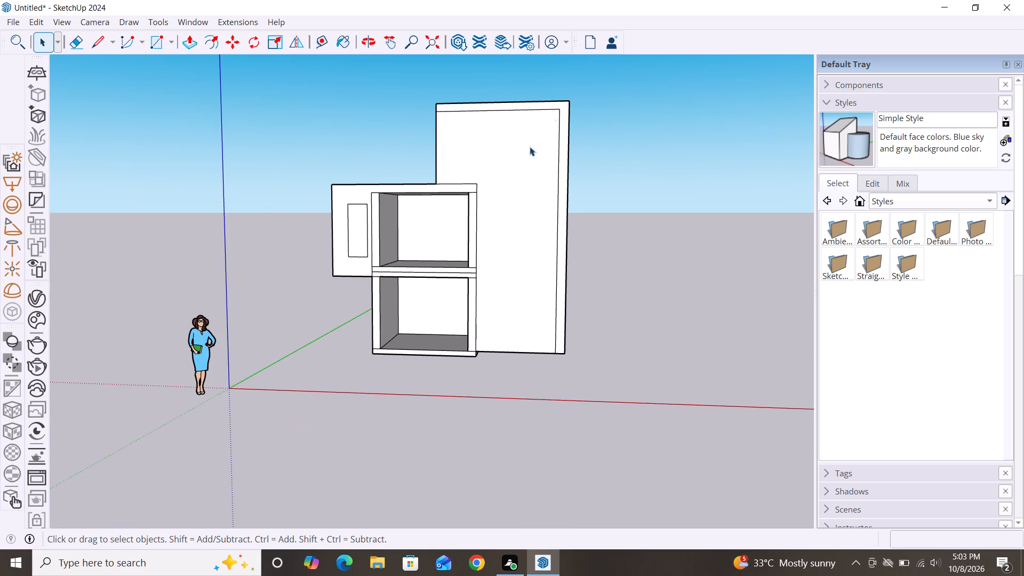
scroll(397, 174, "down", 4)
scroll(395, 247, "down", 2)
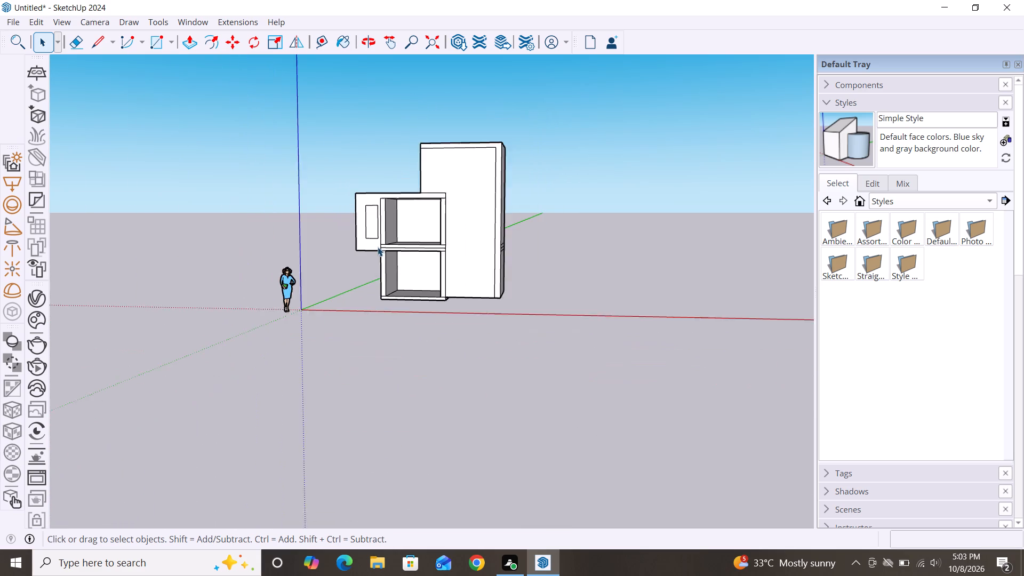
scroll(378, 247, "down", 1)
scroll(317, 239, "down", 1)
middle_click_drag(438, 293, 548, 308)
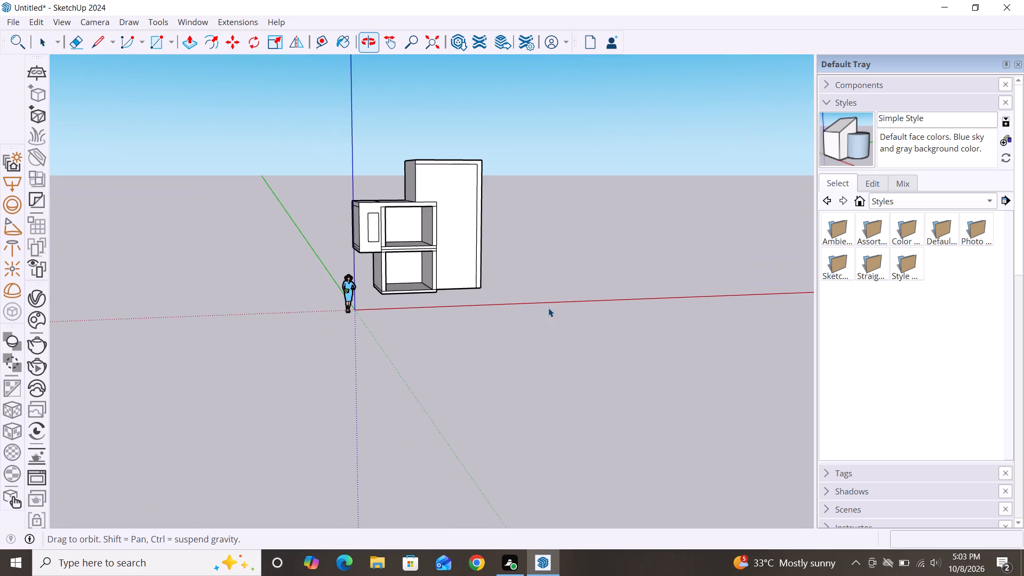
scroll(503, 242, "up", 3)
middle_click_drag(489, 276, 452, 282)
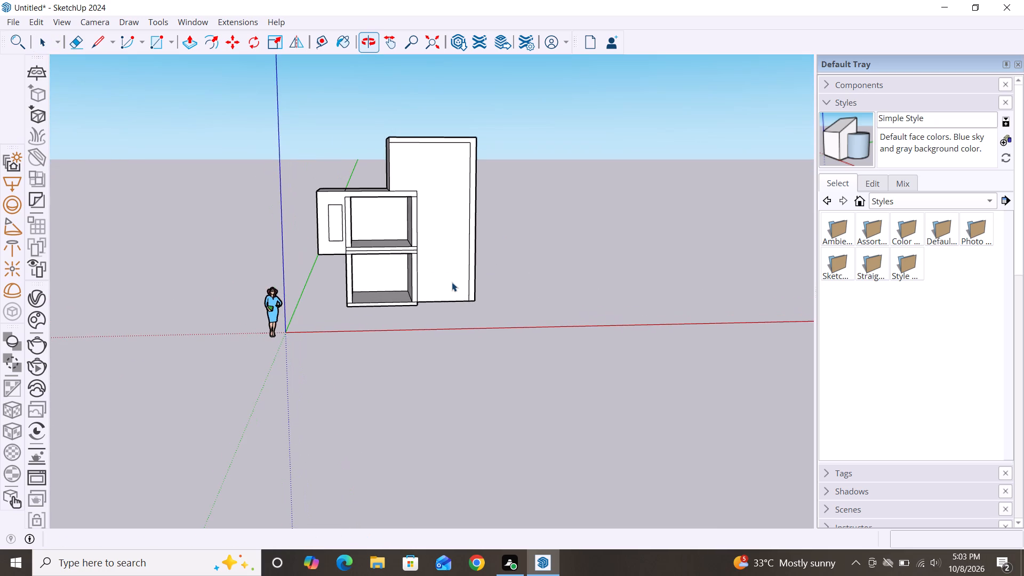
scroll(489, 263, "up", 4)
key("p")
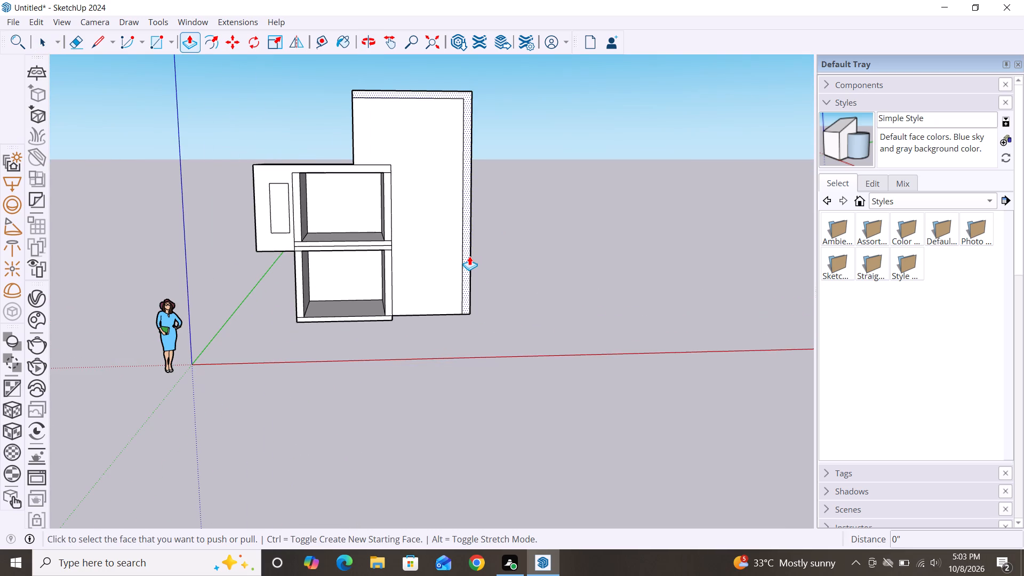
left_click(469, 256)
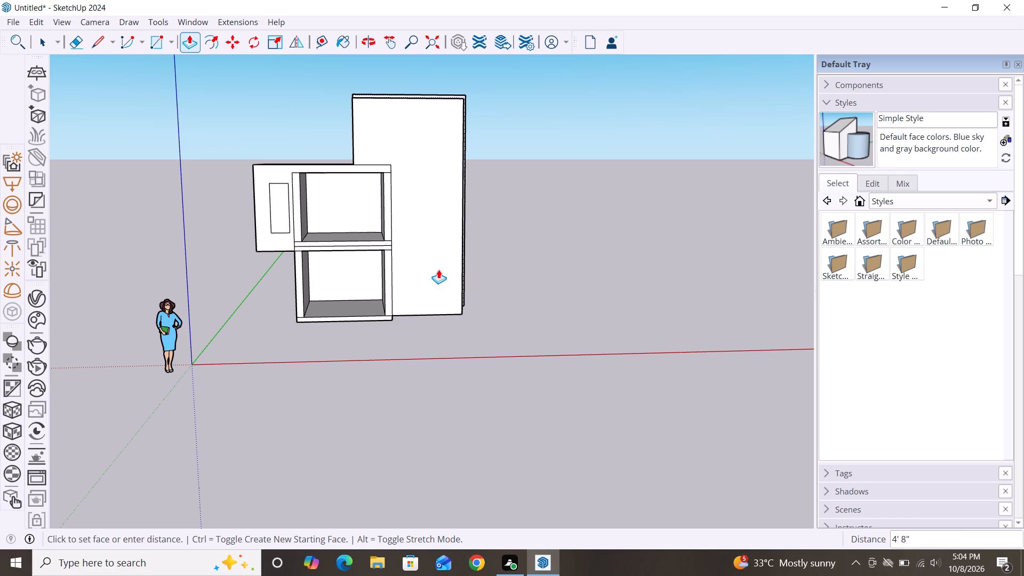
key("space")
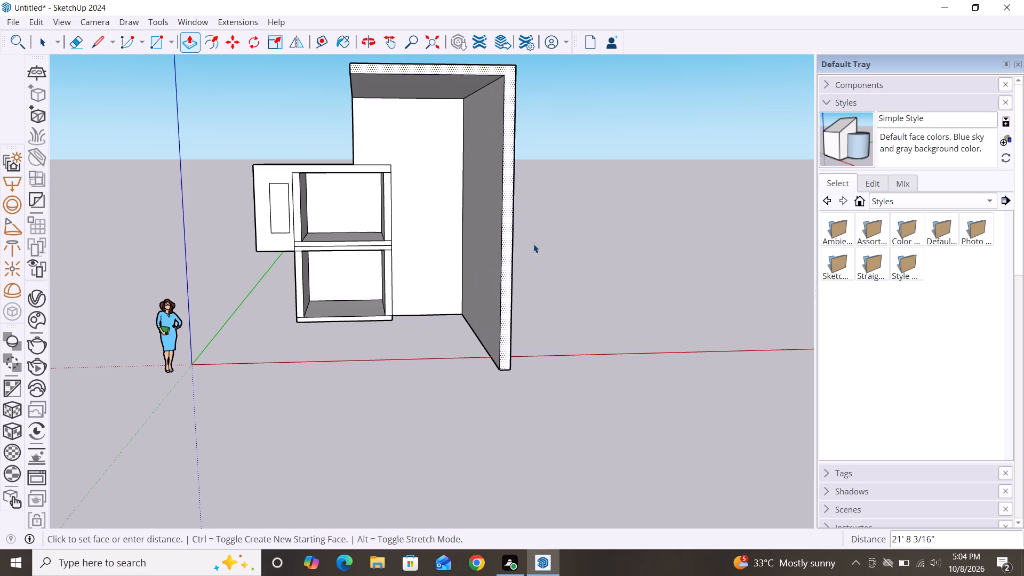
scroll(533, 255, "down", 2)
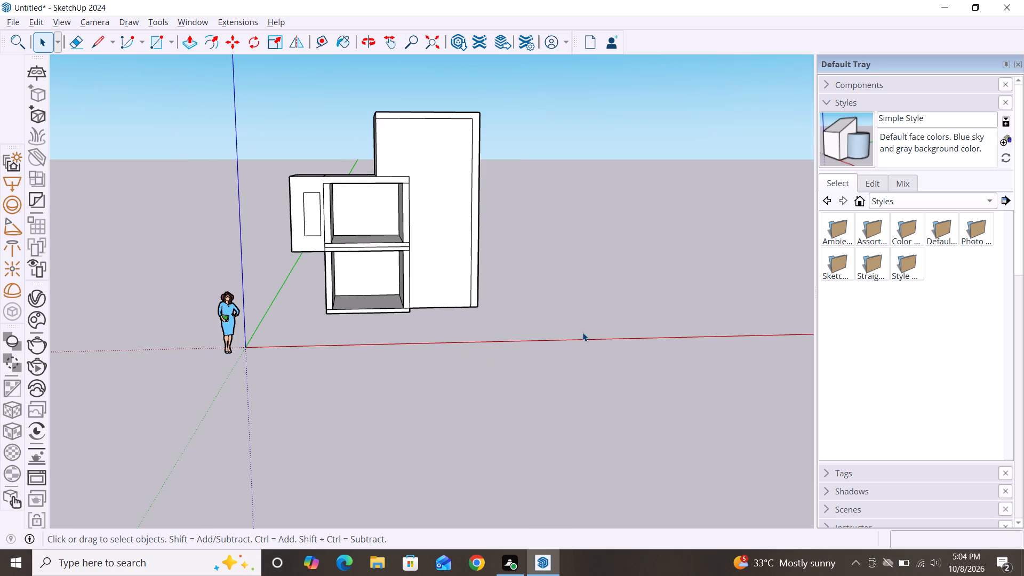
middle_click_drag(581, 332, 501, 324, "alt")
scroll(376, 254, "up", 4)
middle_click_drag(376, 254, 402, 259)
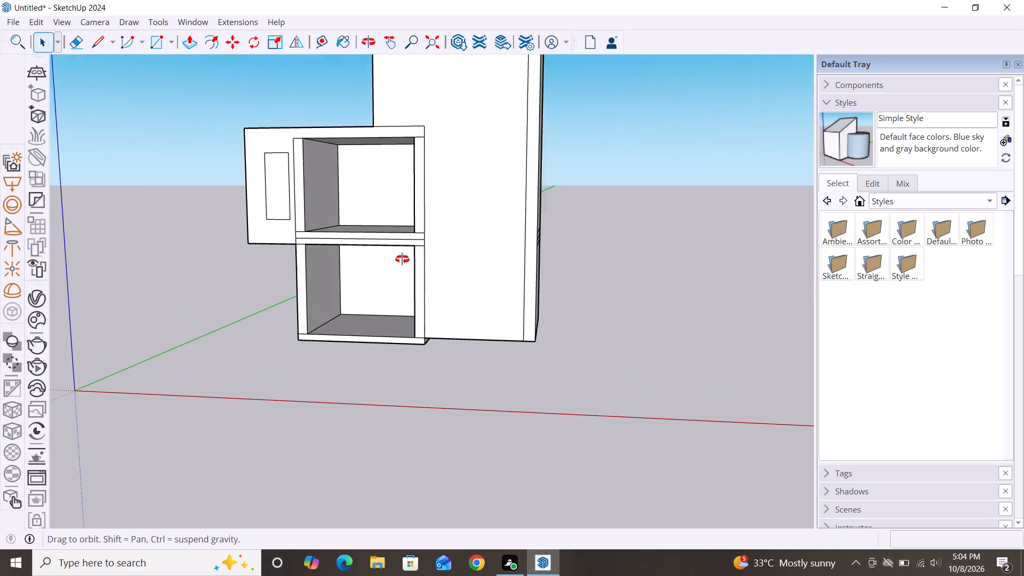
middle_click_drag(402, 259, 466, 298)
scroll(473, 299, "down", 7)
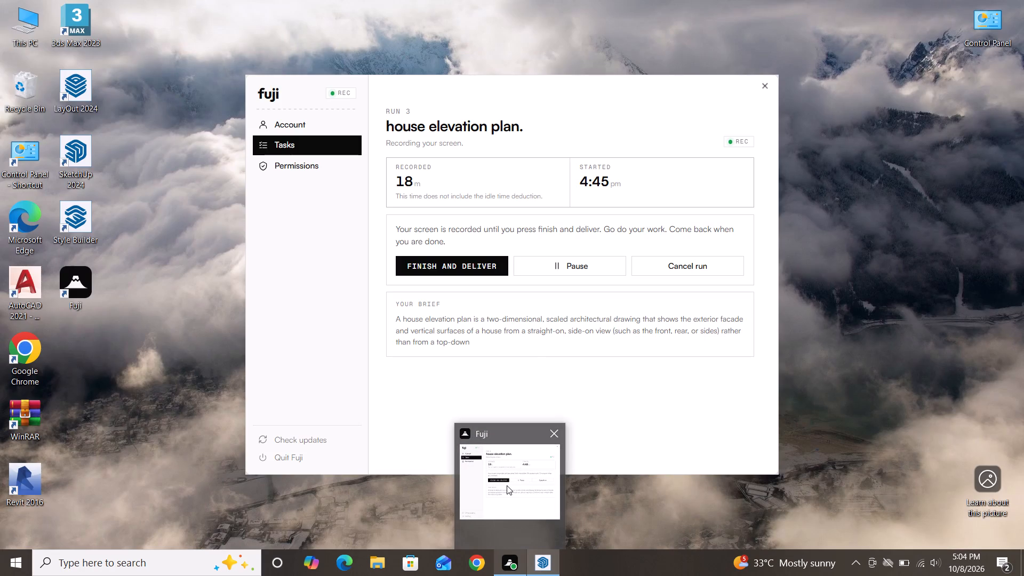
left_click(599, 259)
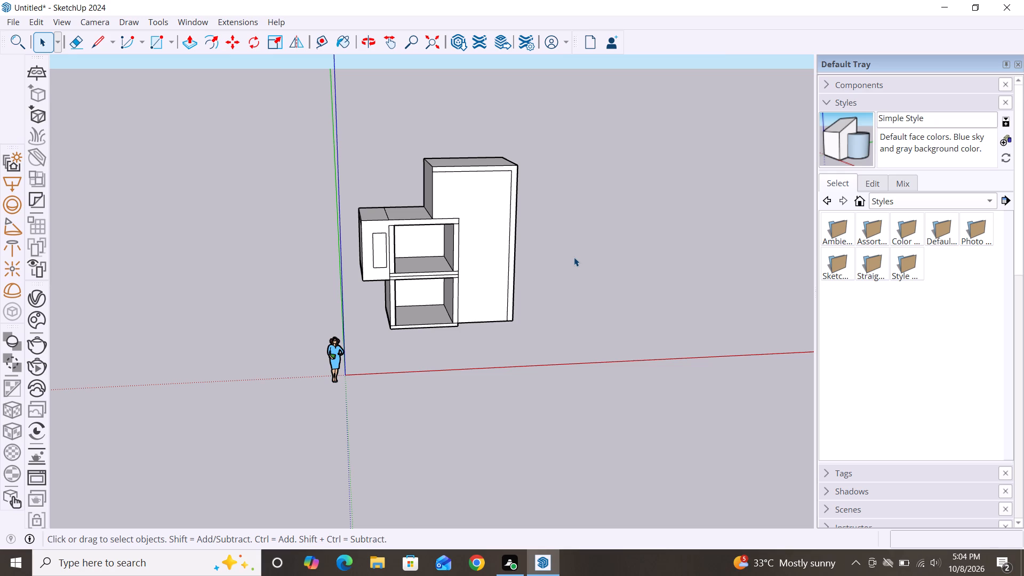
Push/Pull the tower's L-shaped border face outward about 3' 2 13/16".
key("p")
left_click(511, 288)
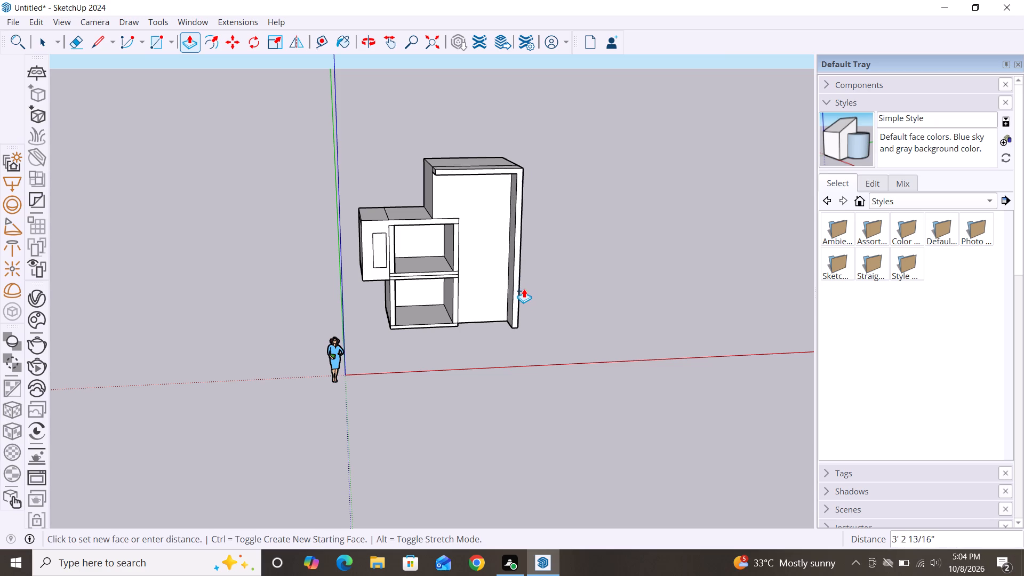
double_click(525, 291)
key("space")
scroll(576, 235, "down", 2)
middle_click_drag(609, 327, 530, 234, "alt")
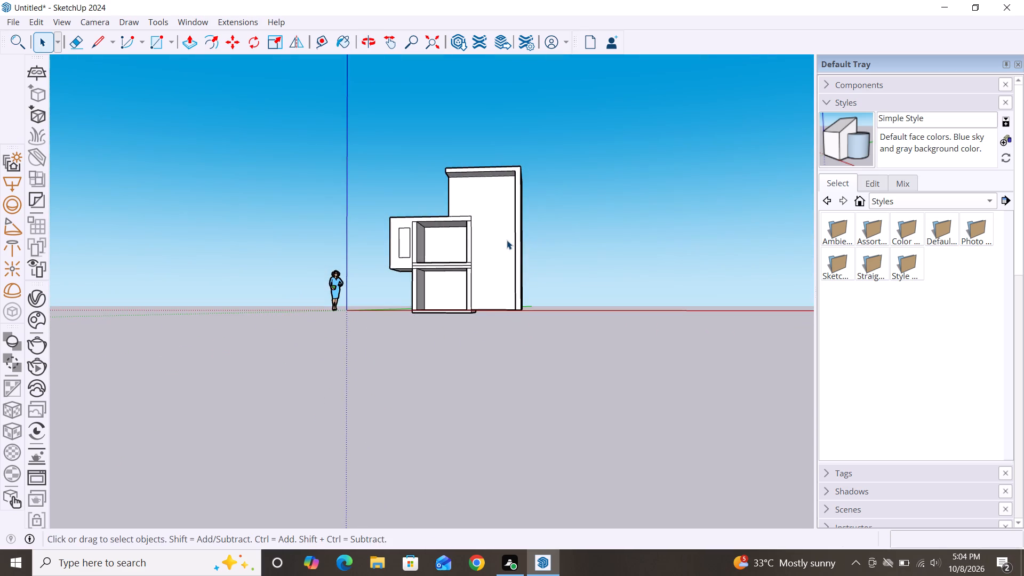
scroll(505, 239, "up", 3)
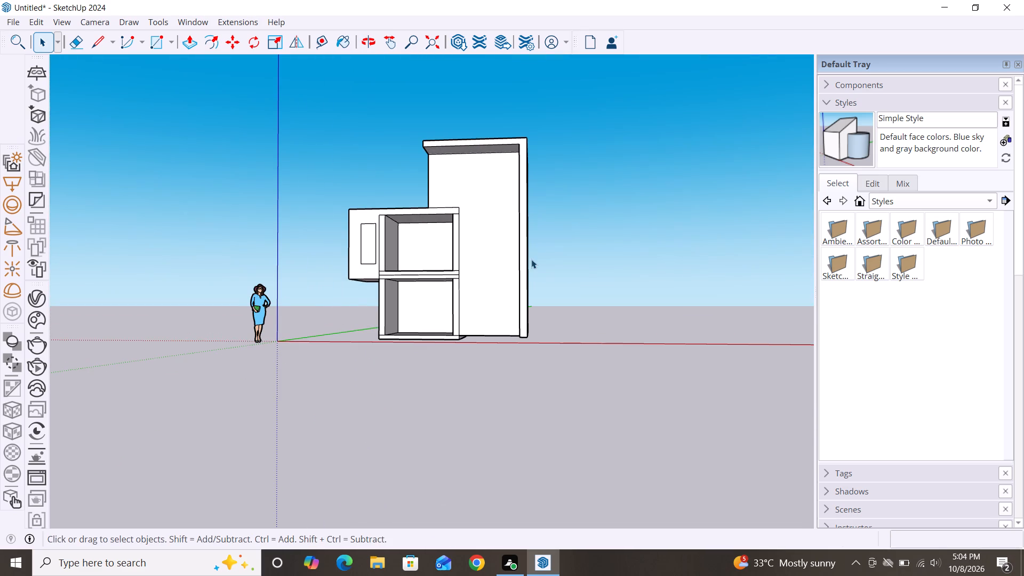
Adjust the front face of the projecting L-shaped border by about 2 1/2" with a second Push/Pull.
middle_click_drag(531, 259, 585, 301)
scroll(585, 301, "down", 1)
key("p")
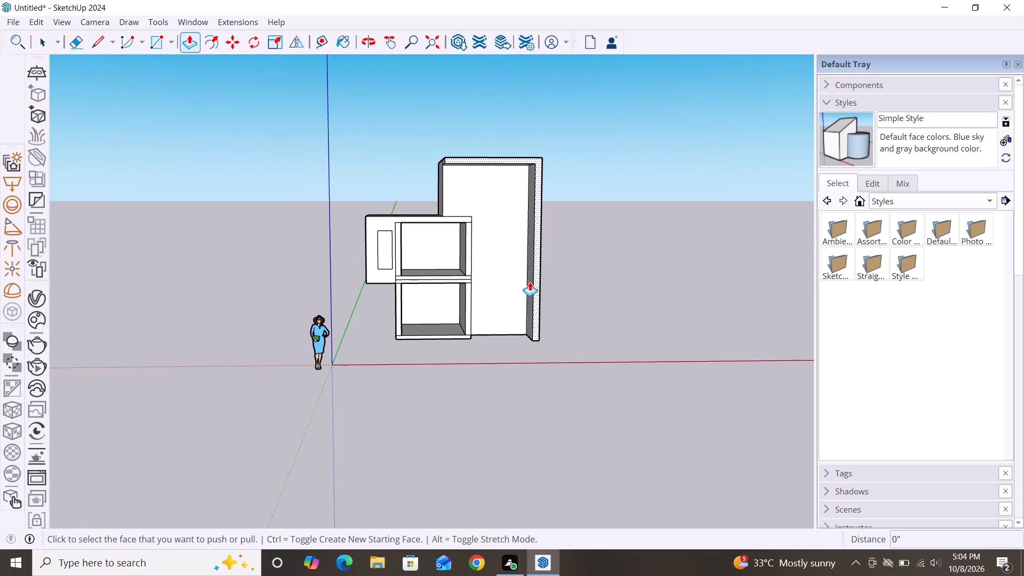
left_click(537, 293)
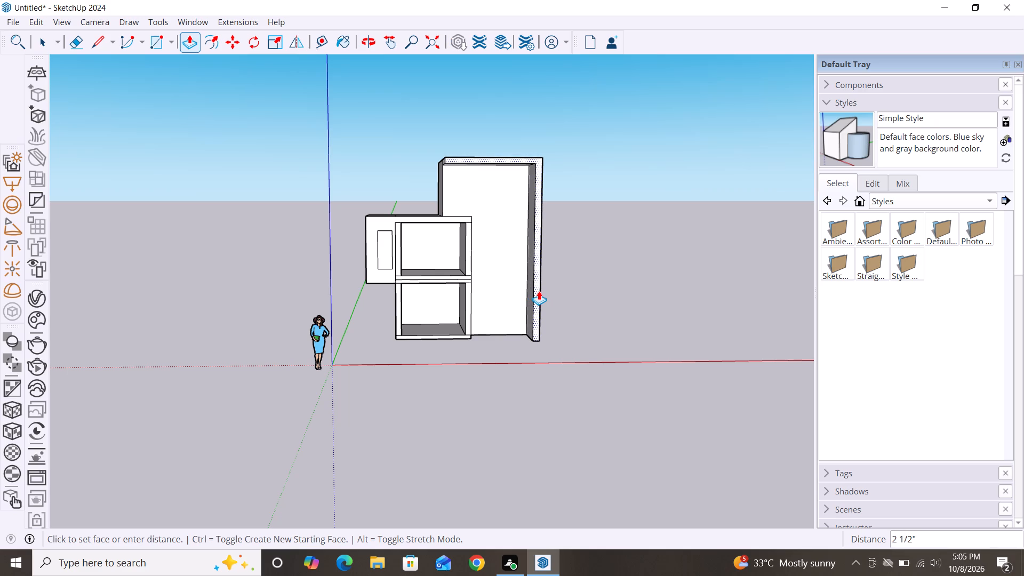
left_click(539, 291)
key("space")
Examine the house from several angles, checking the projecting tower border and the side overhang.
scroll(595, 217, "down", 4)
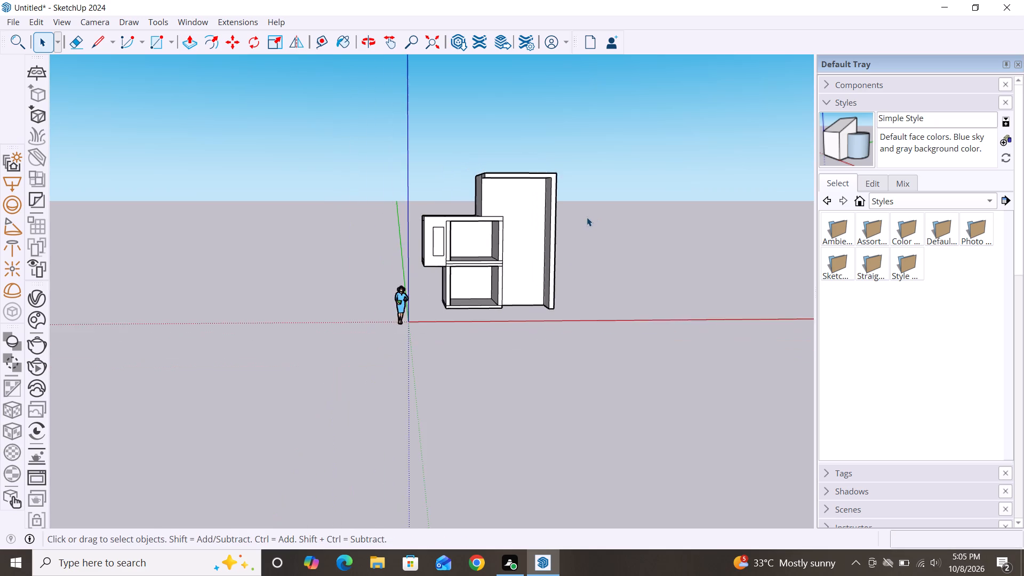
scroll(587, 217, "down", 2)
middle_click_drag(554, 338, 463, 359, "alt")
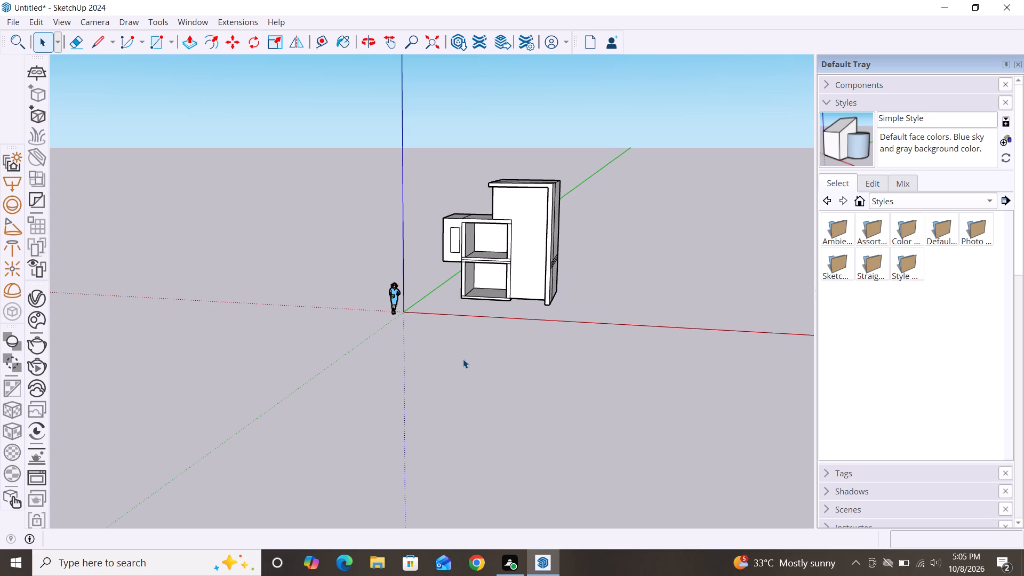
scroll(463, 359, "down", 1)
key("space")
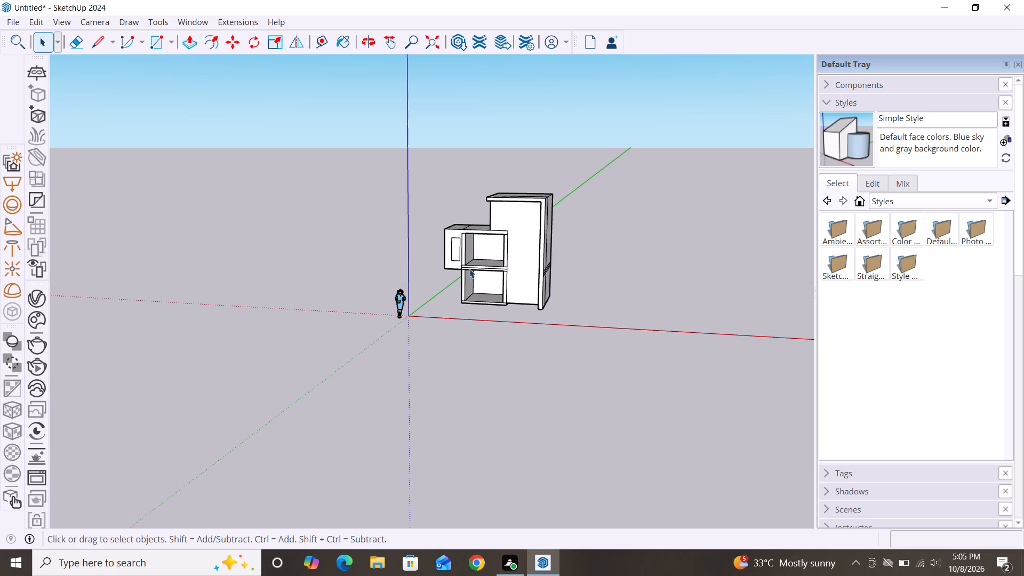
scroll(469, 269, "up", 7)
scroll(334, 262, "down", 1)
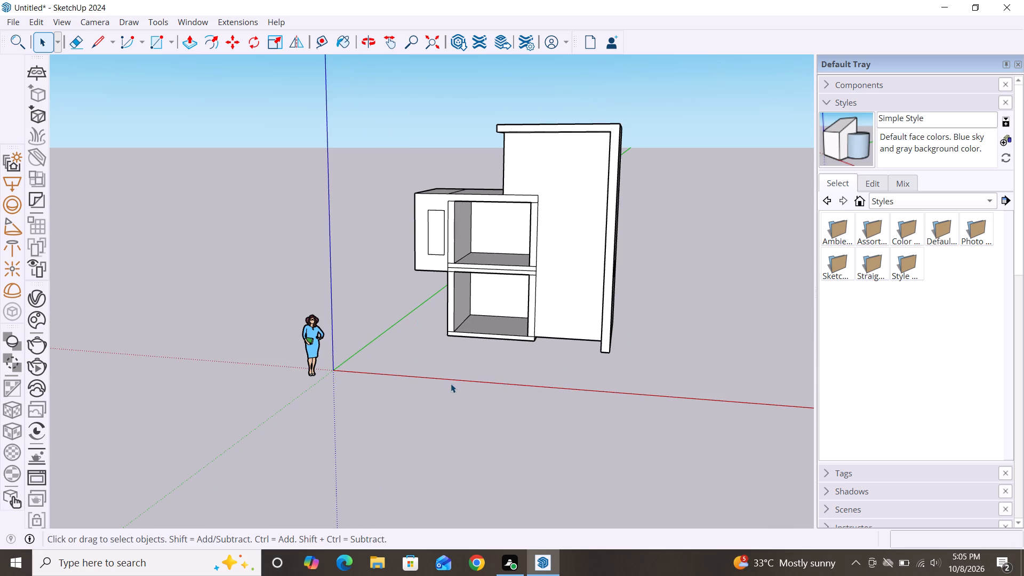
middle_click_drag(450, 397, 540, 395, "alt")
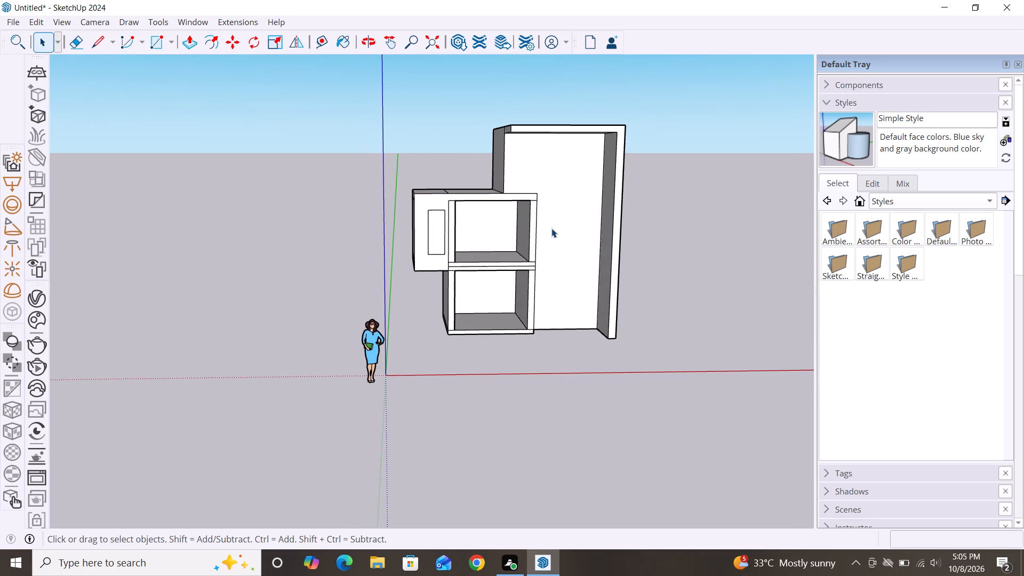
scroll(554, 220, "up", 4)
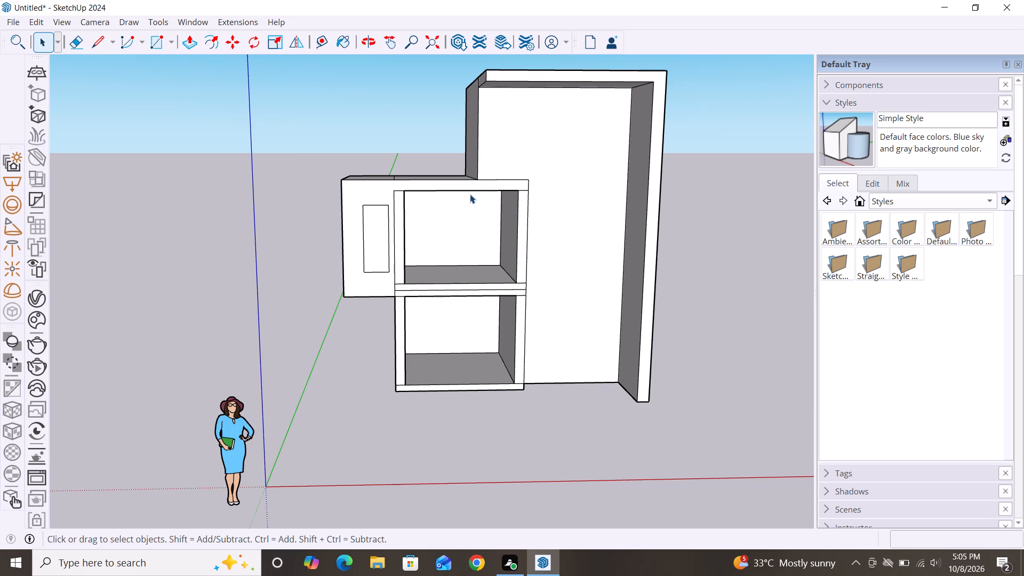
scroll(470, 194, "down", 2)
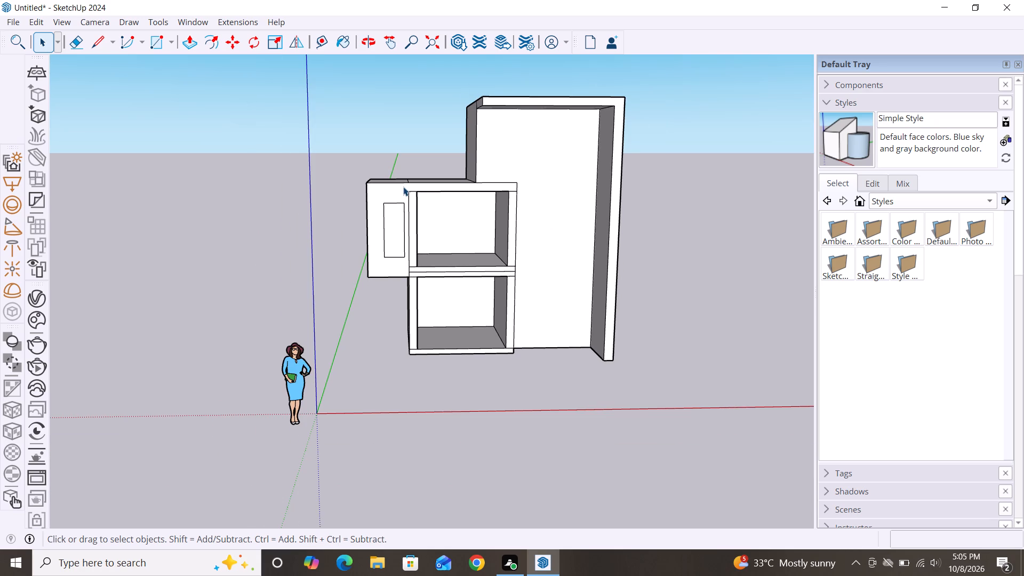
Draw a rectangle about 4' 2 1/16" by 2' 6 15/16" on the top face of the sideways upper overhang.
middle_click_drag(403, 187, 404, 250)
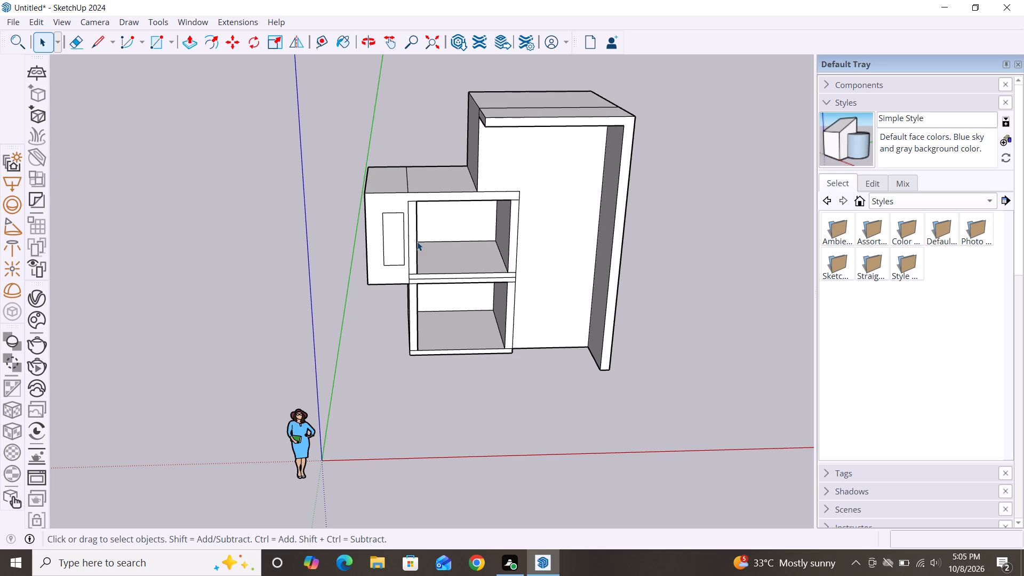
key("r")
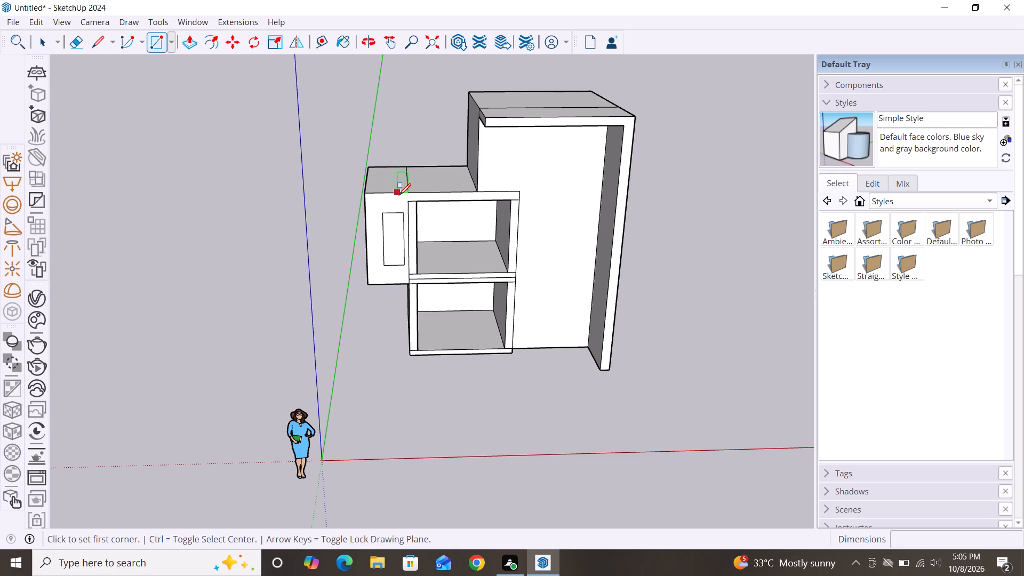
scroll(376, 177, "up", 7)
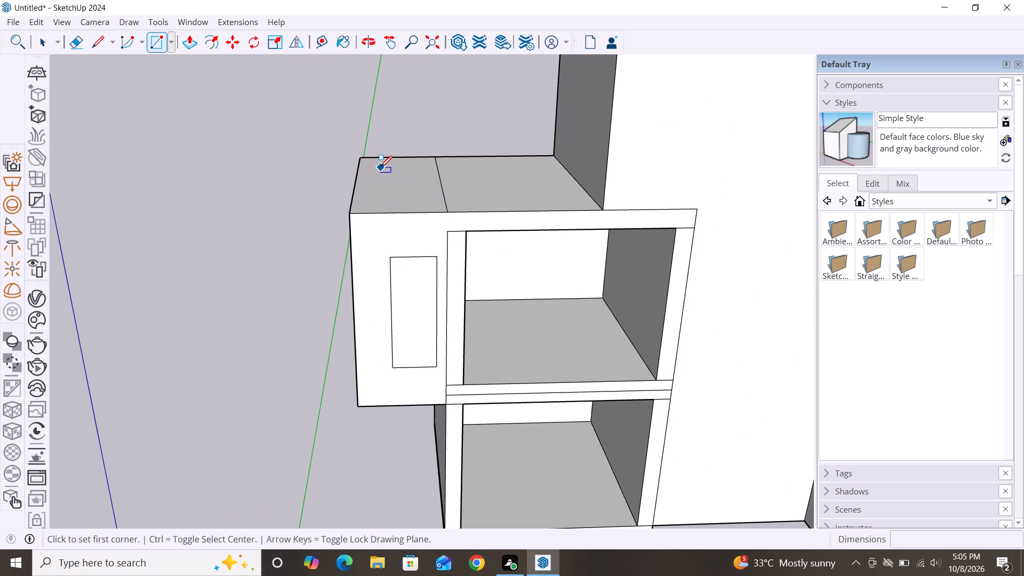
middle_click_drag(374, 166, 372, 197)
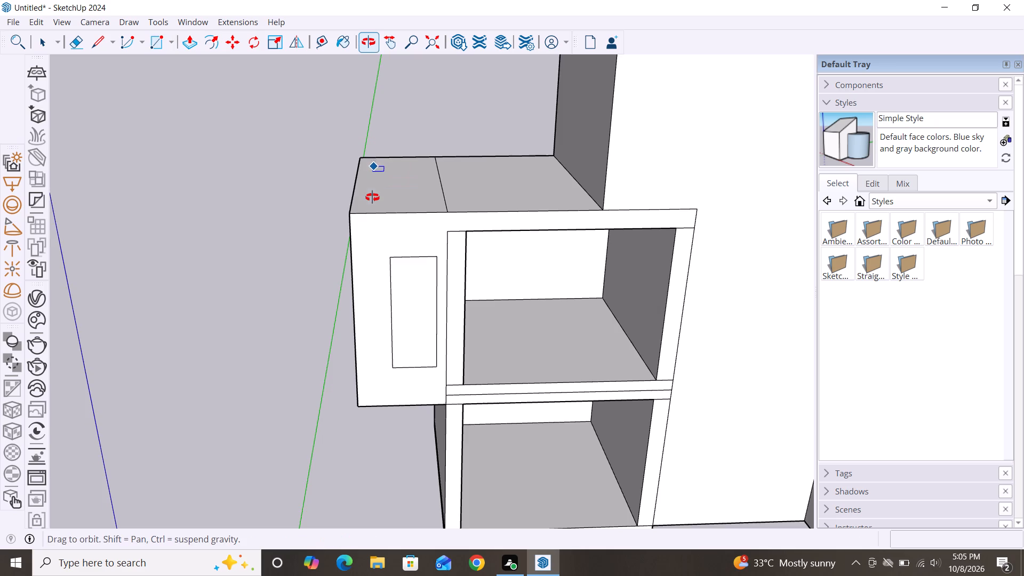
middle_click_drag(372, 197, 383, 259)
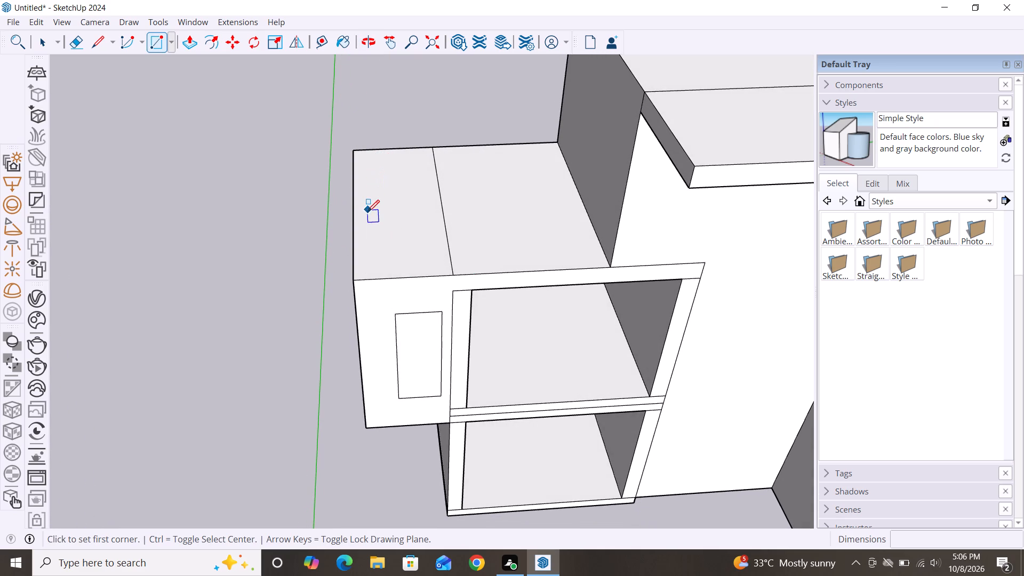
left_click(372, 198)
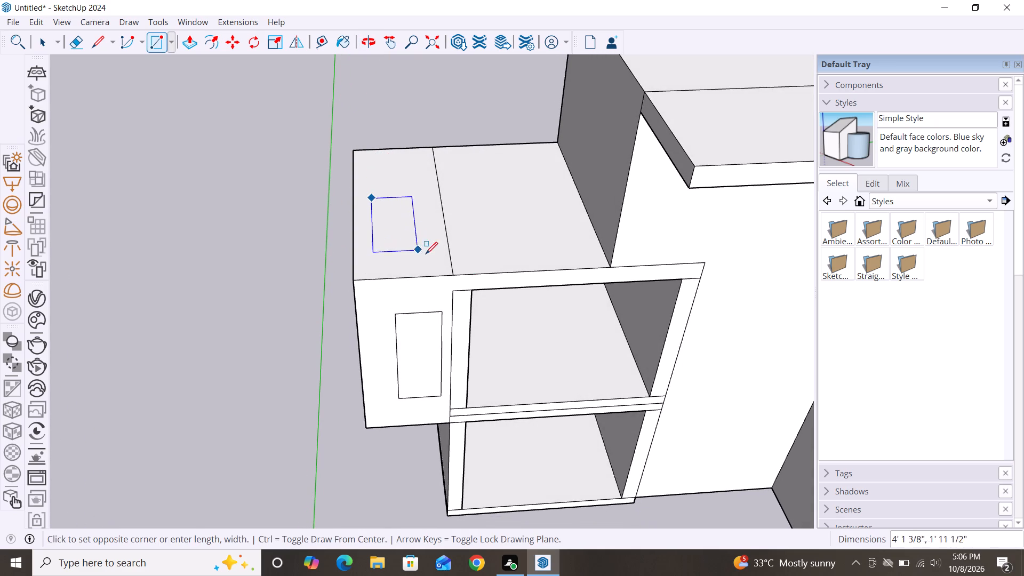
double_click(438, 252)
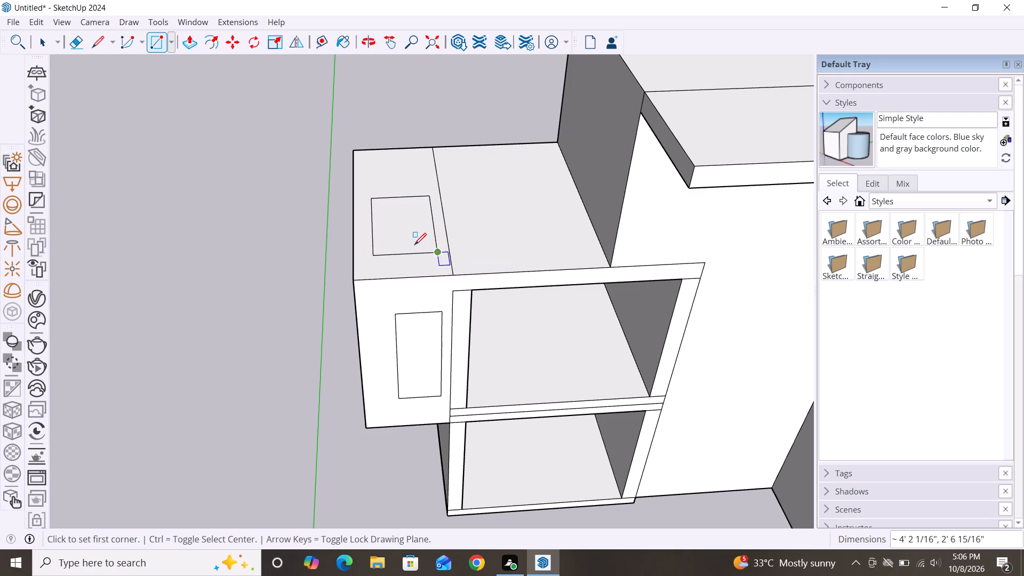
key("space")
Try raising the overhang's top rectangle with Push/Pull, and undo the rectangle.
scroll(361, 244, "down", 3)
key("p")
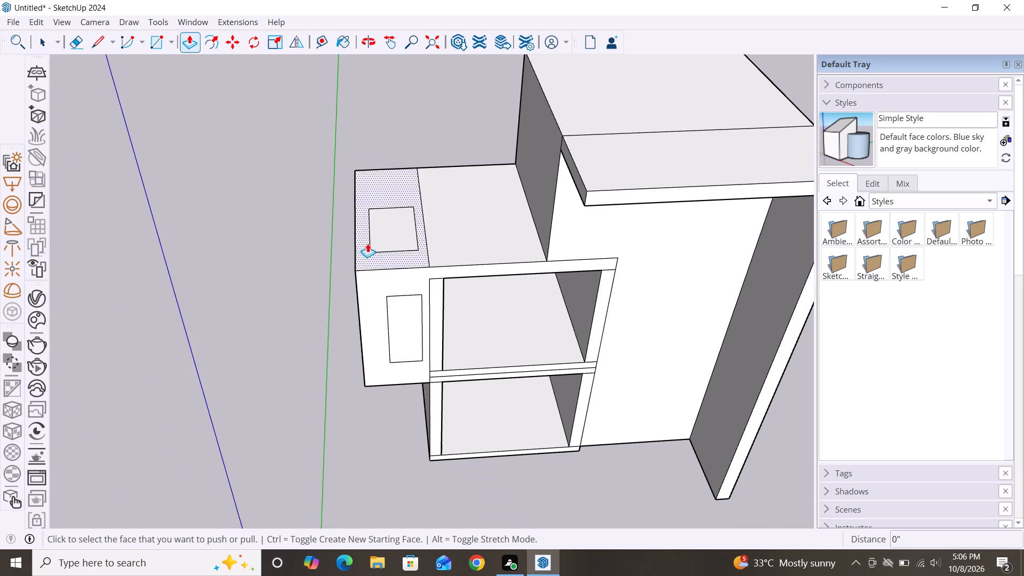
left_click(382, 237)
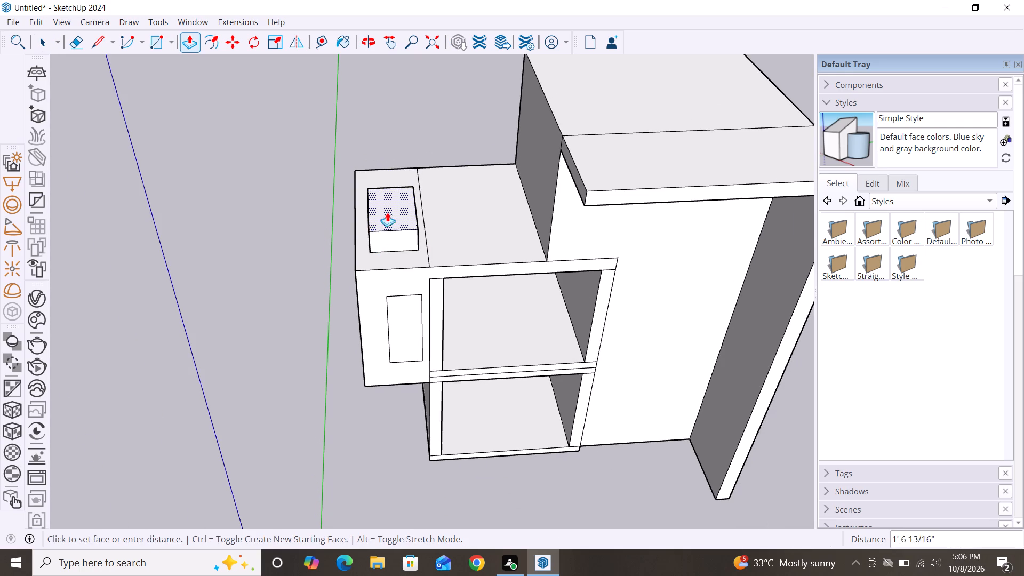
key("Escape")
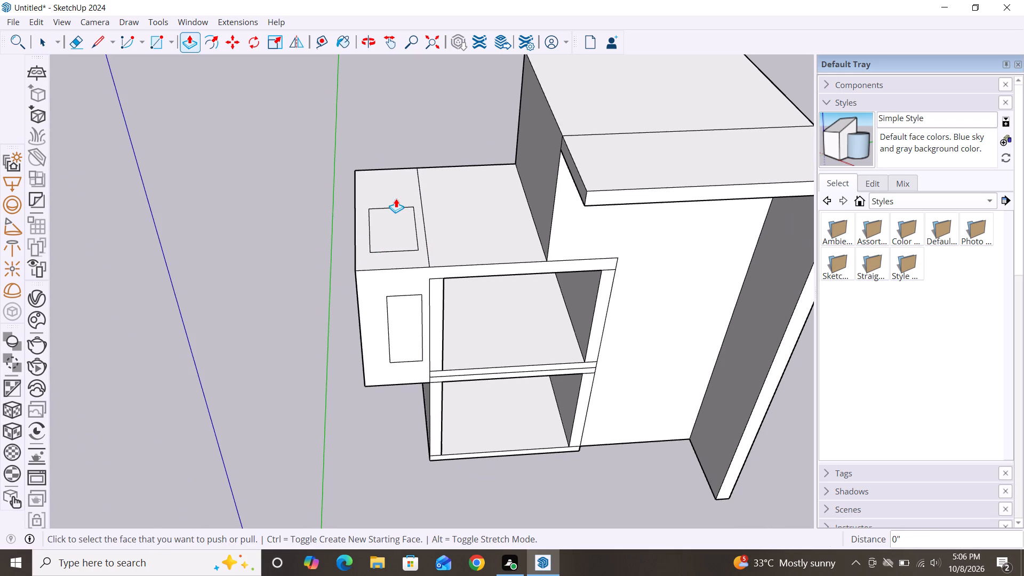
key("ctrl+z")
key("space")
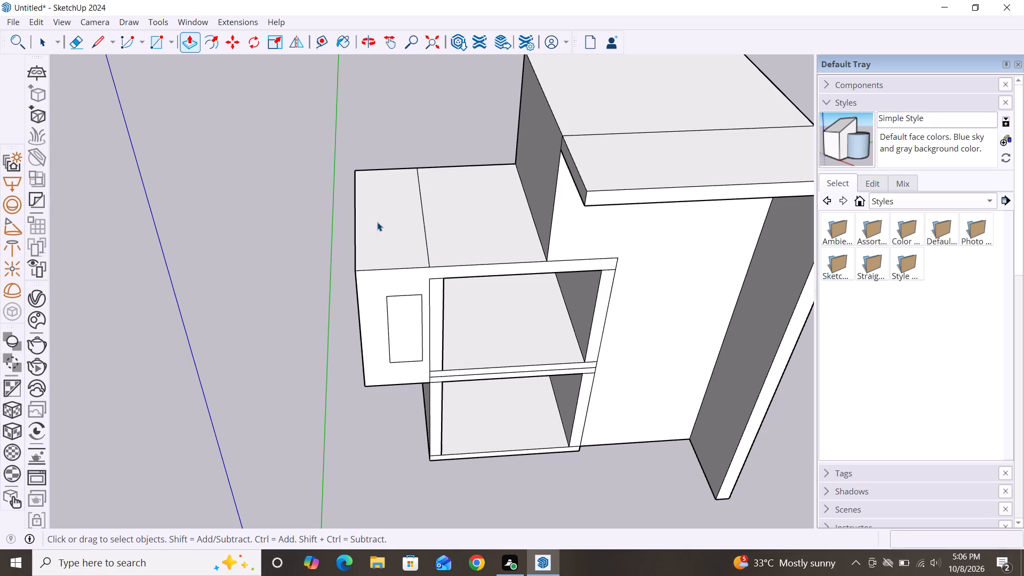
Draw a rectangle about 3' 3 7/16" by 2' 3 13/16" on the overhang's top face, close to its front edge.
key("r")
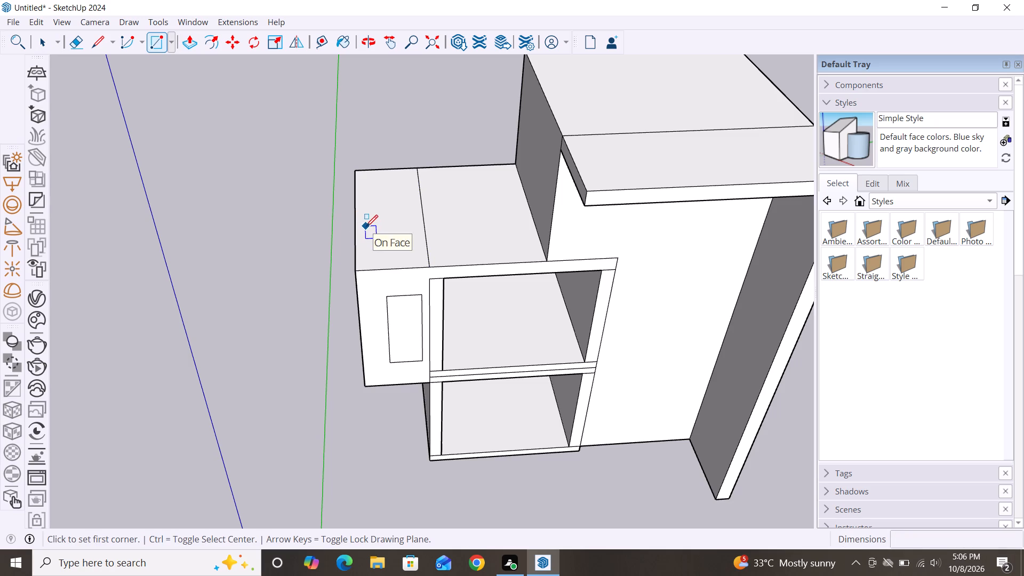
left_click(362, 233)
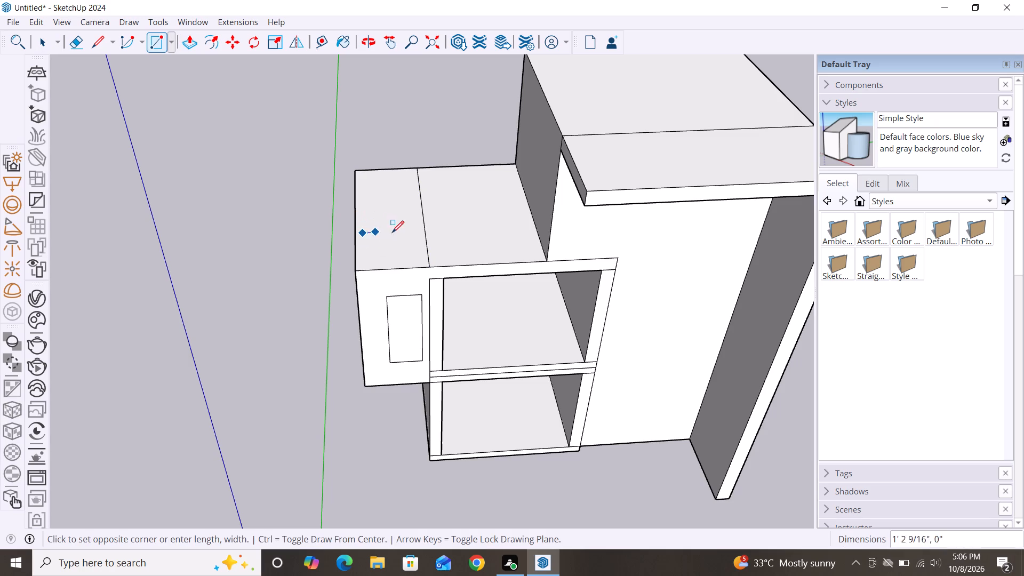
key("Escape")
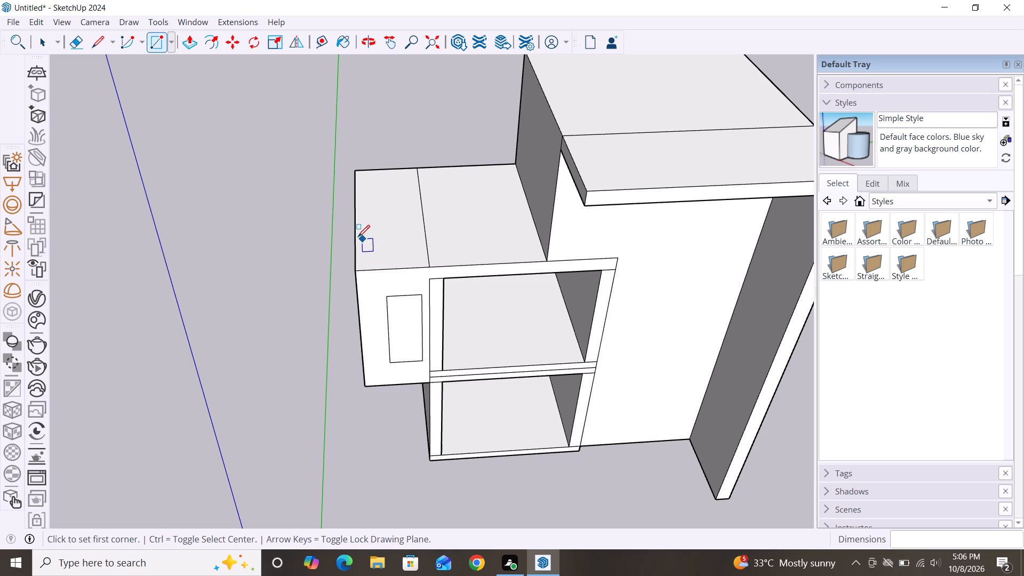
left_click(361, 238)
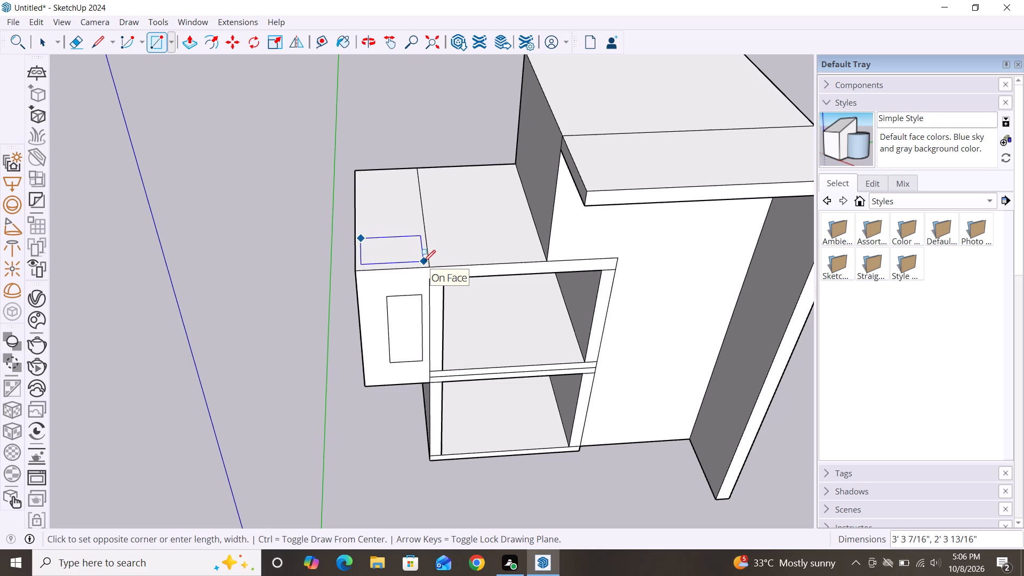
double_click(423, 262)
key("space")
Move the rear edge of the overhang's top rectangle a little toward the back to deepen the rectangle.
double_click(397, 236)
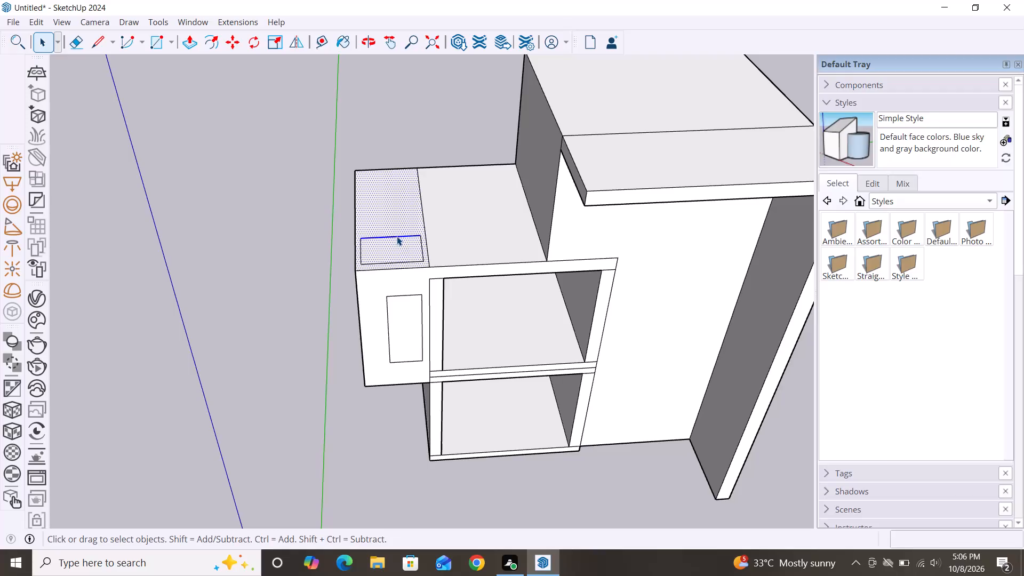
left_click(306, 250)
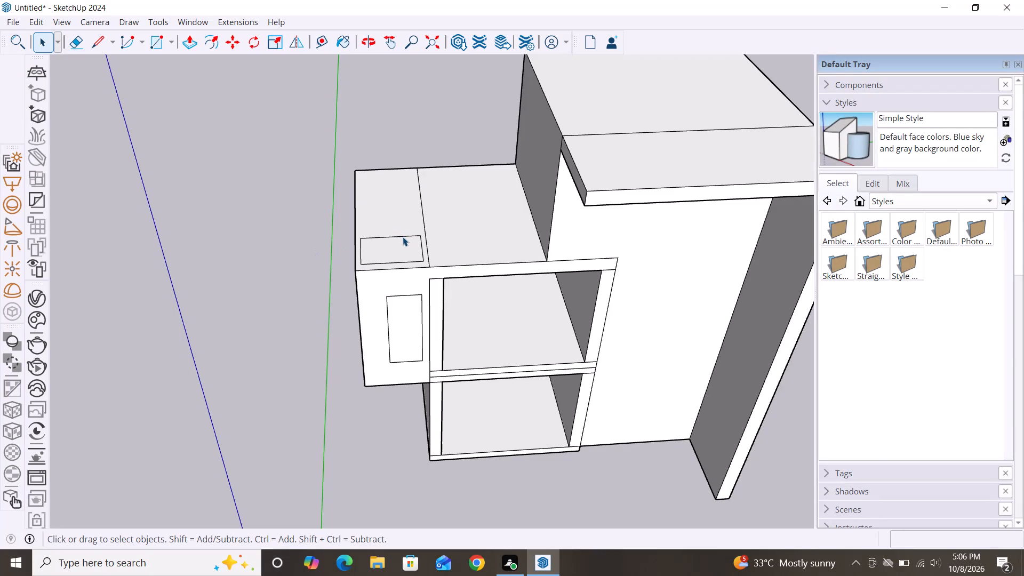
double_click(403, 237)
left_click(315, 242)
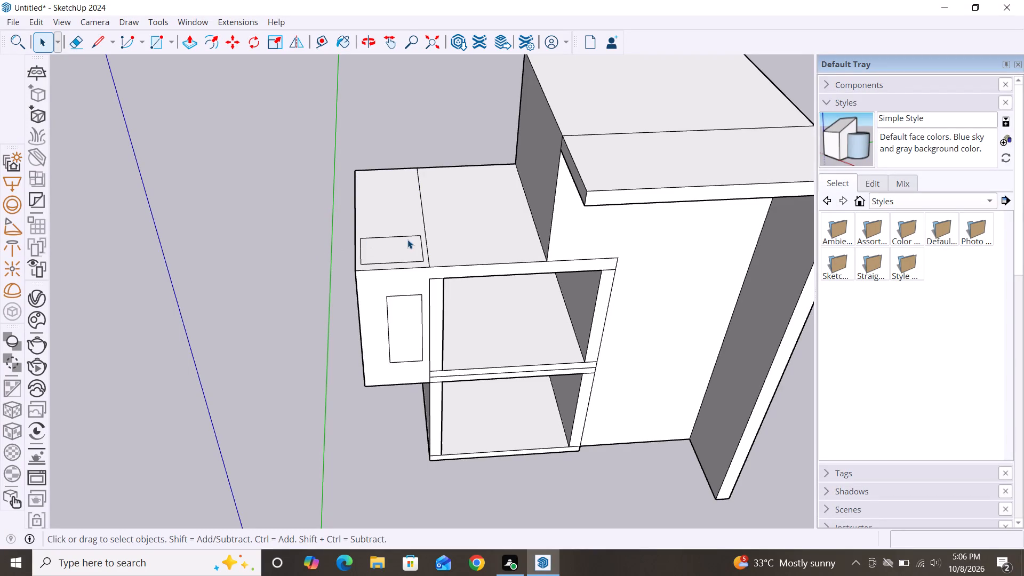
scroll(407, 239, "up", 5)
double_click(411, 234)
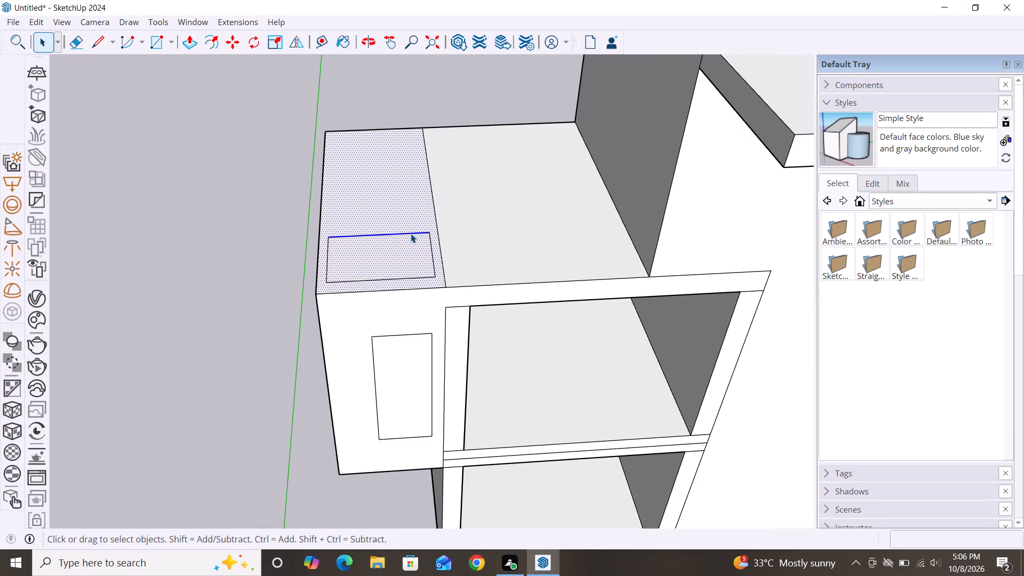
left_click(213, 239)
scroll(345, 256, "up", 10)
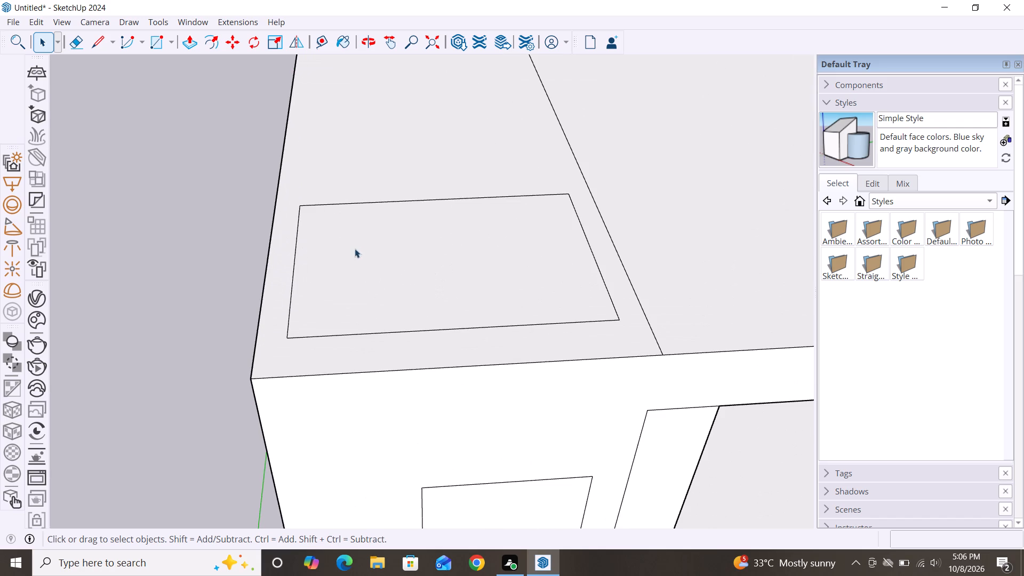
left_click(370, 203)
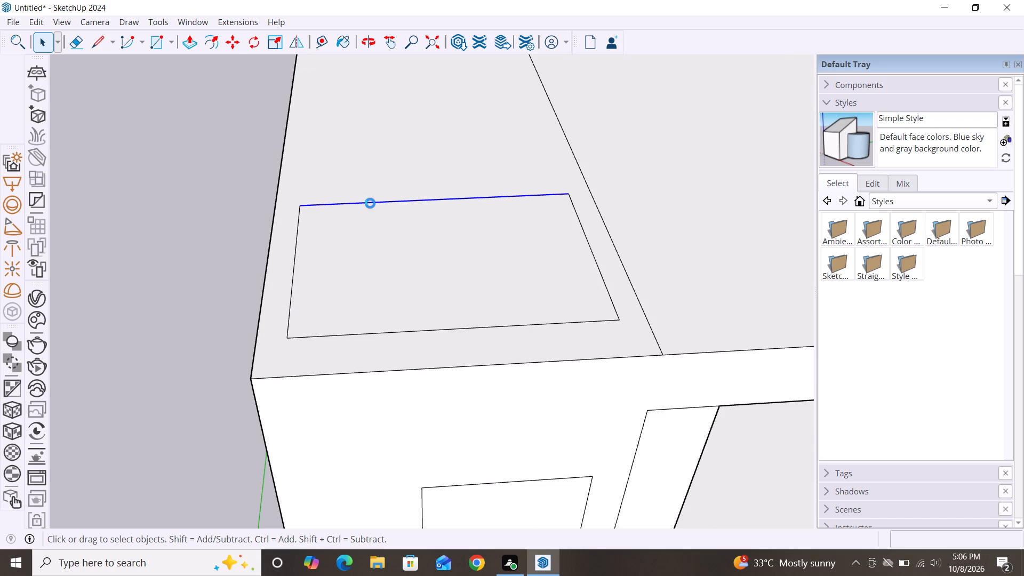
key("m")
left_click(572, 196)
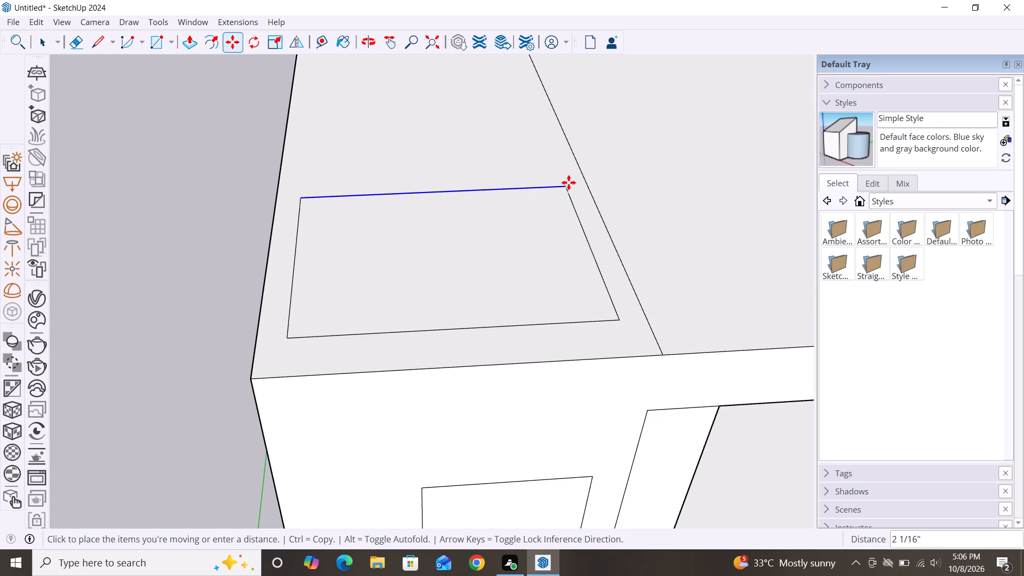
double_click(567, 180)
key("space")
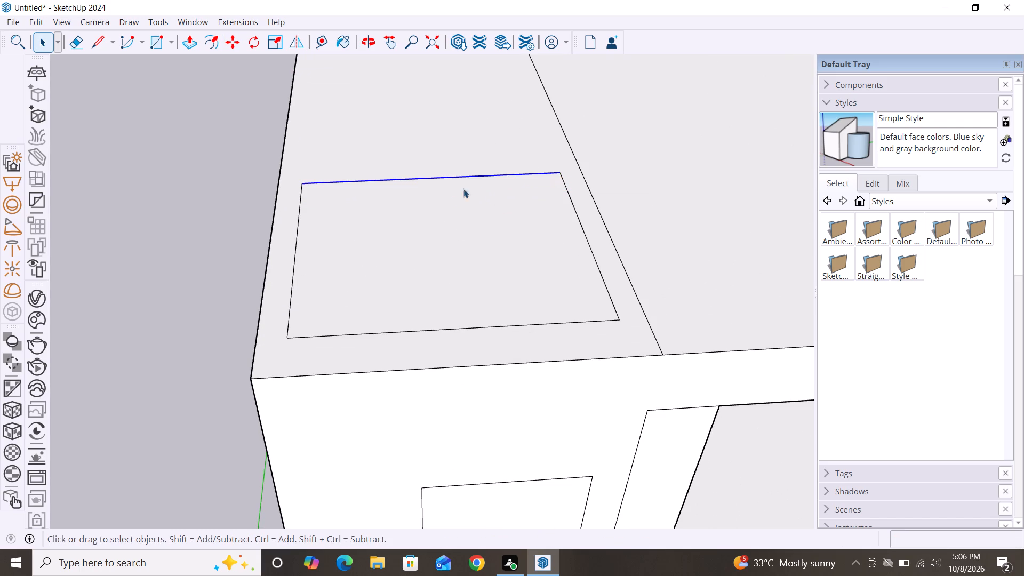
Push/Pull the rectangle on the overhang's top face up about 1' 8 1/16" to form a block.
scroll(394, 181, "down", 3)
left_click(218, 157)
scroll(404, 211, "down", 5)
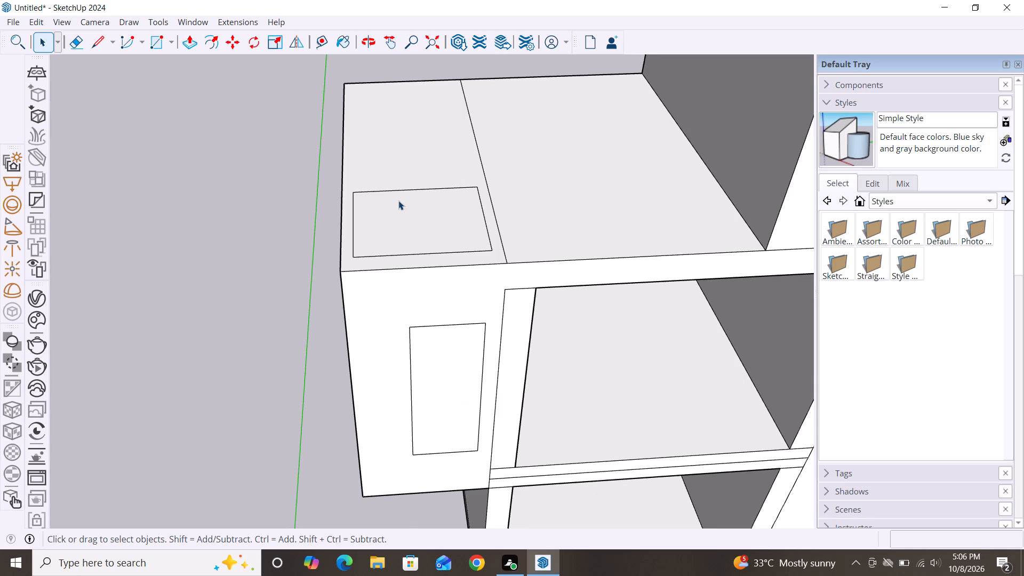
key("p")
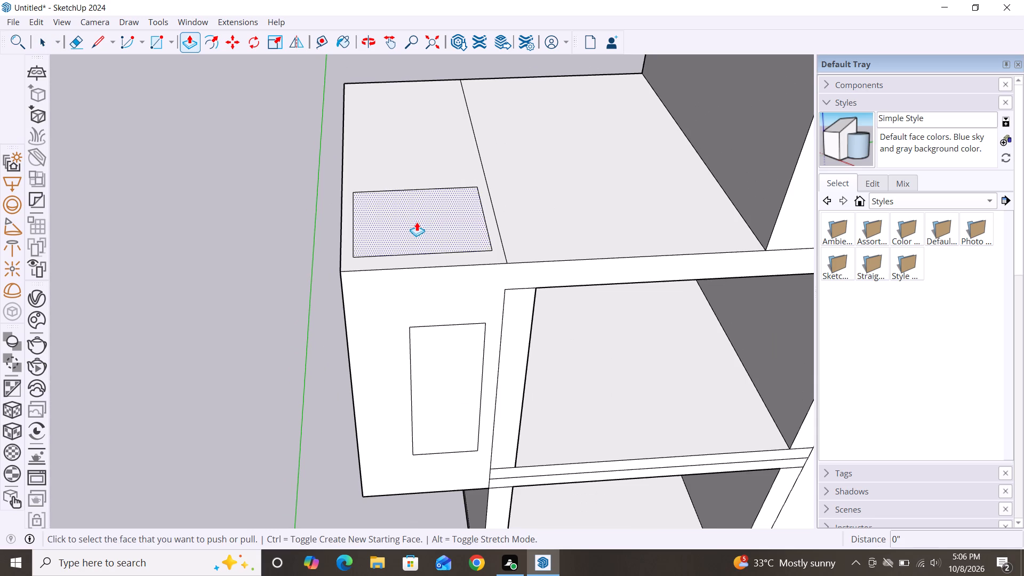
left_click(417, 222)
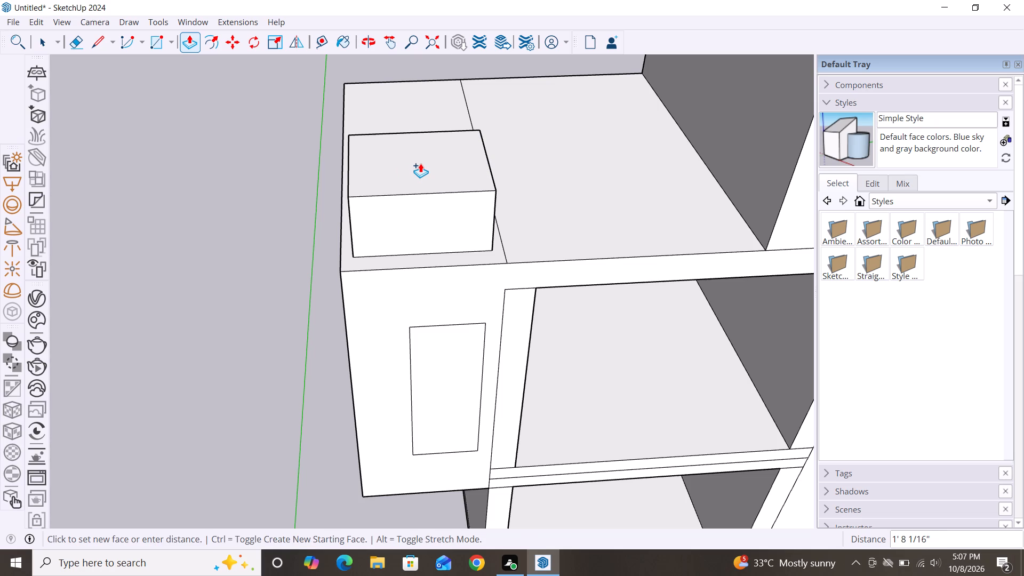
left_click(420, 163)
key("space")
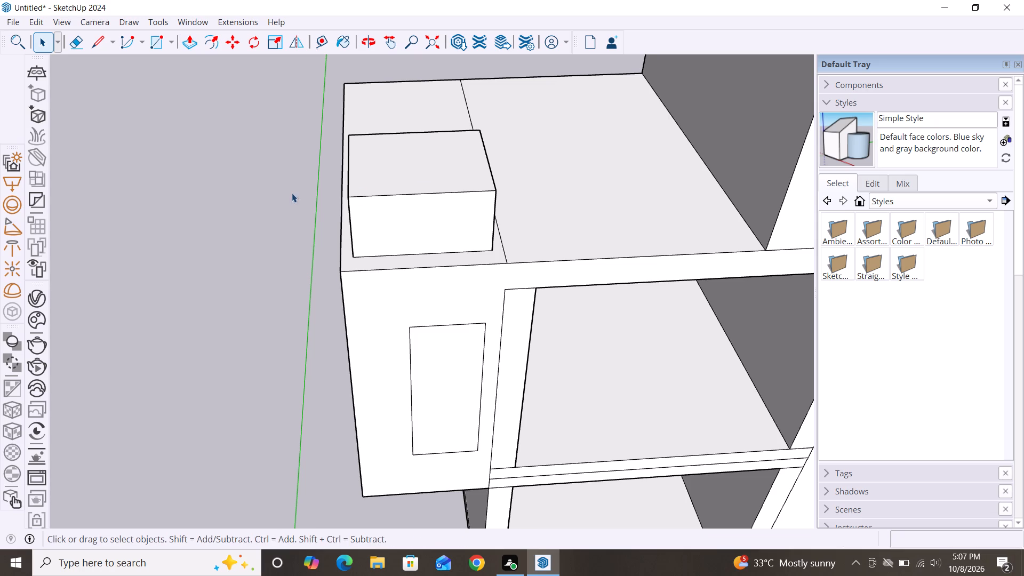
Extend the end face of the tower's projecting top border sideways about 10' 5/8", in line with the overhang's outer corner.
scroll(291, 193, "down", 10)
scroll(432, 266, "down", 5)
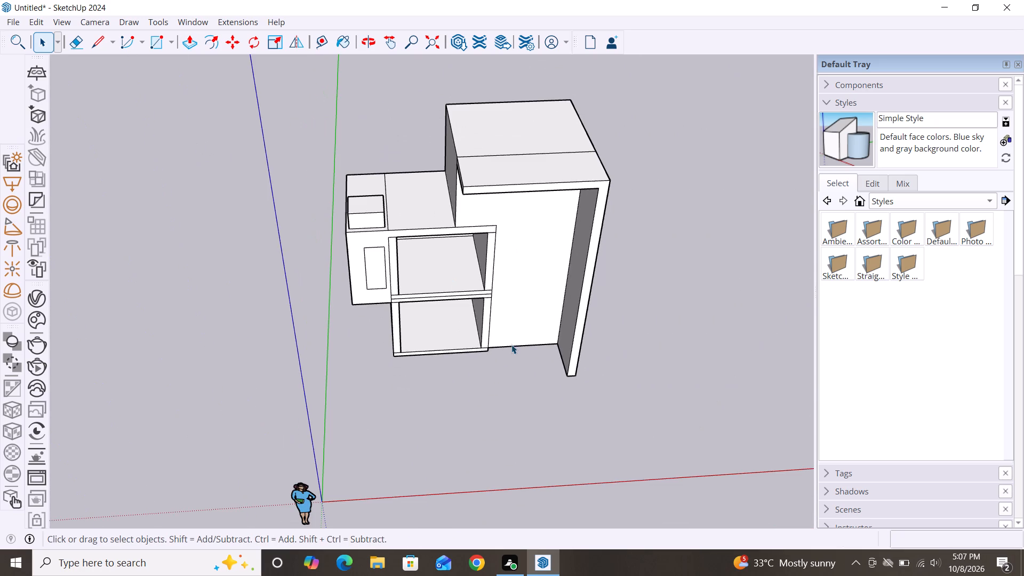
middle_click_drag(512, 345, 481, 218)
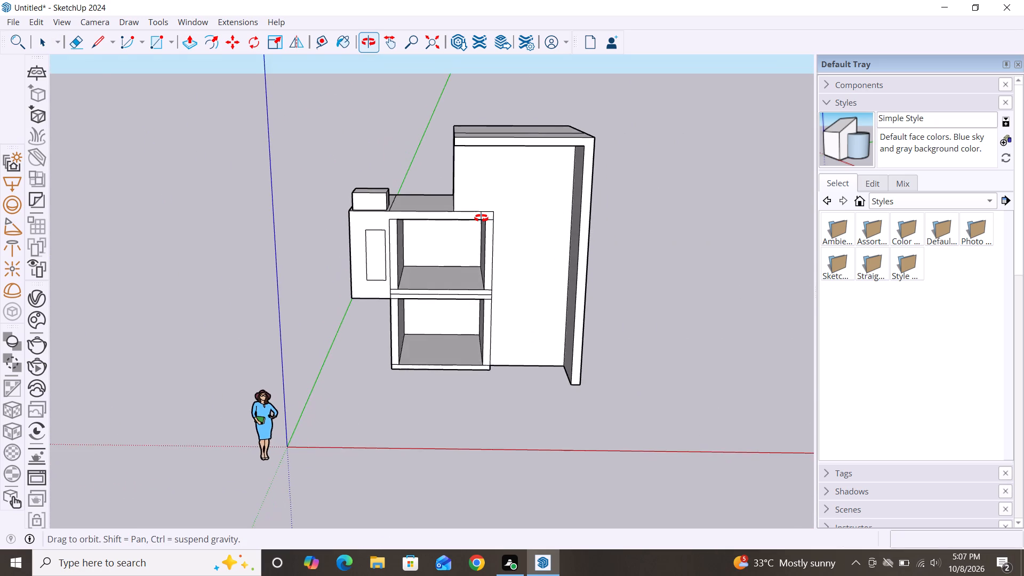
middle_click_drag(481, 218, 513, 225)
scroll(466, 188, "up", 7)
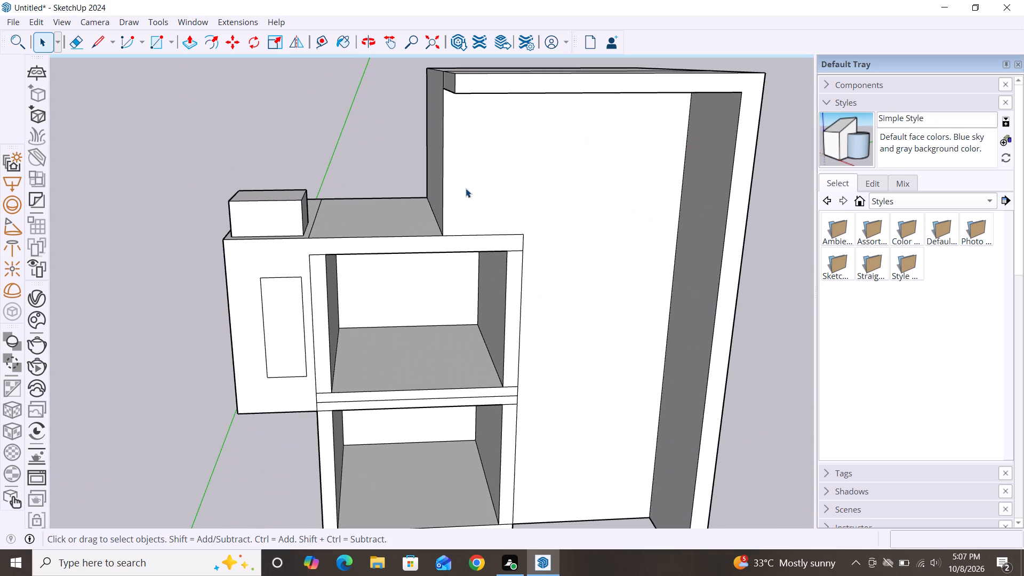
scroll(267, 193, "down", 1)
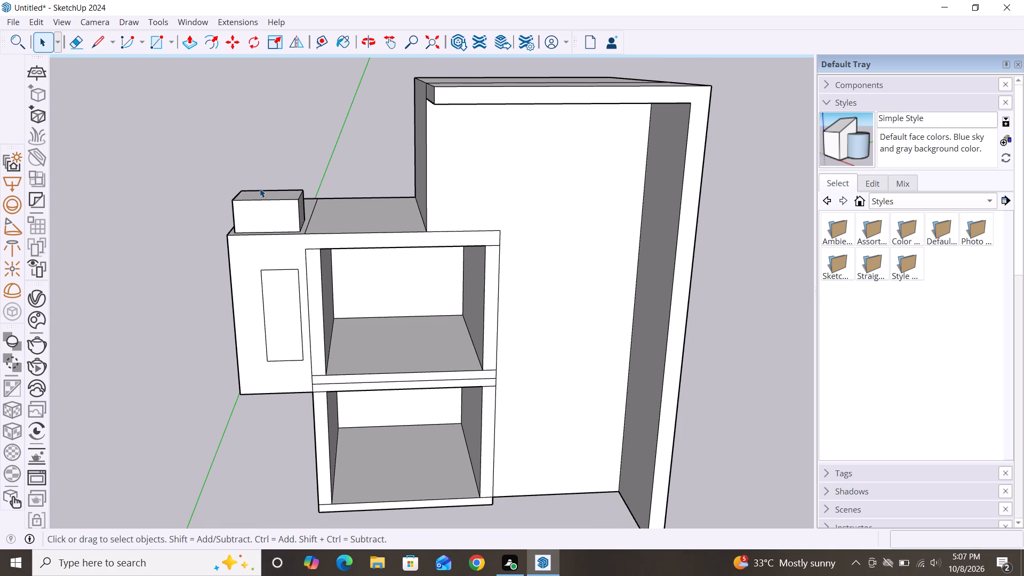
scroll(259, 187, "down", 2)
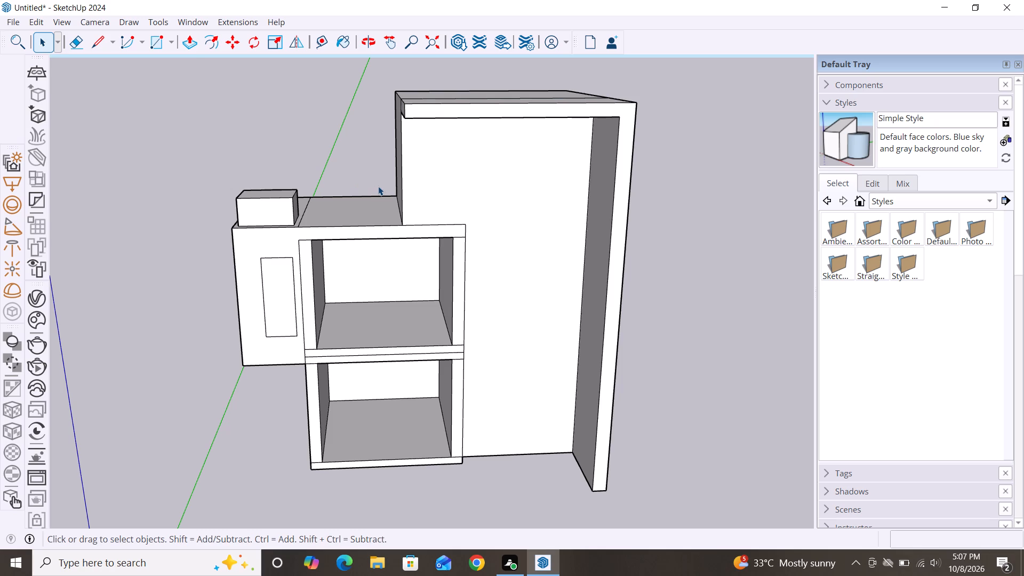
key("p")
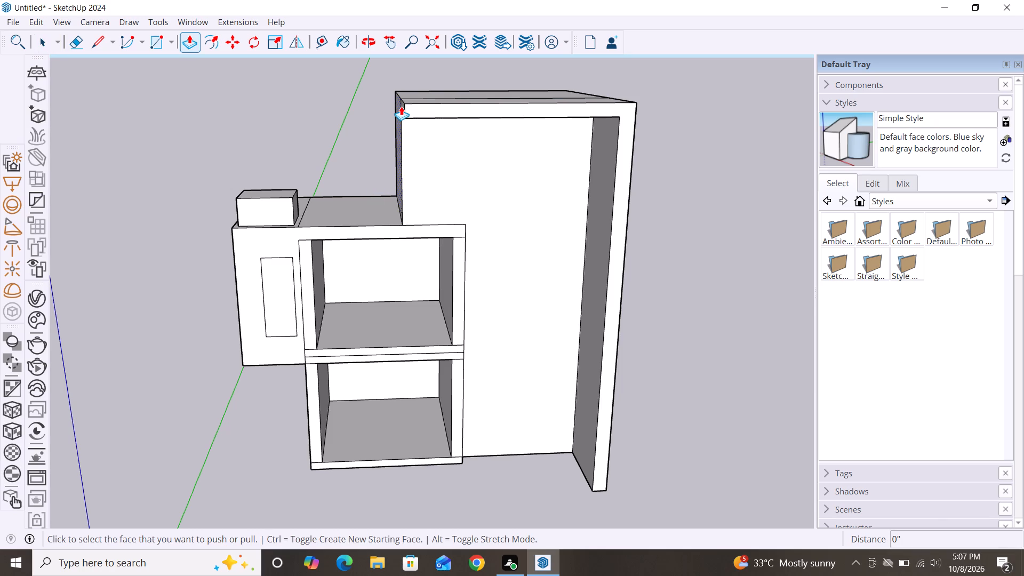
left_click(403, 109)
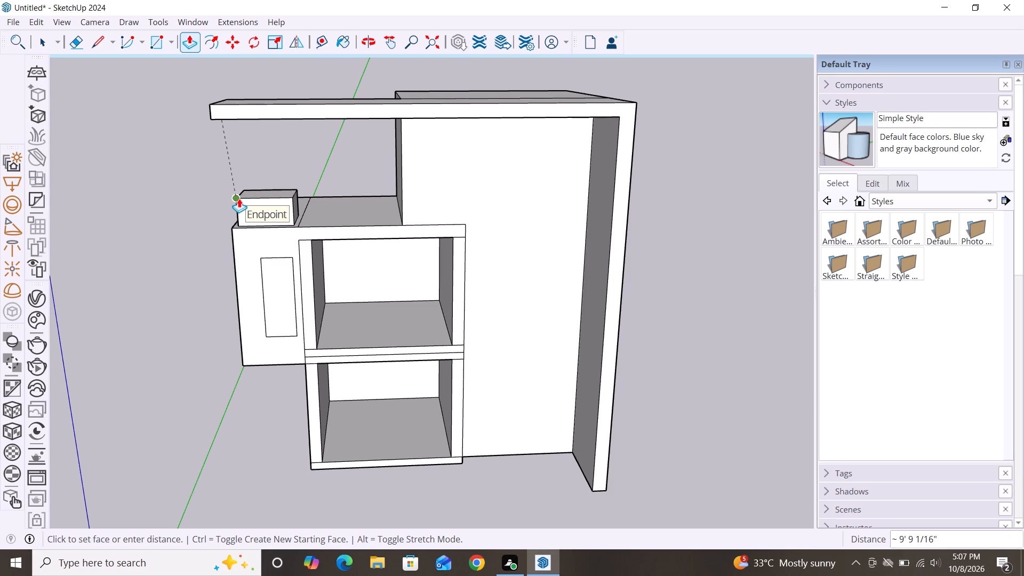
left_click(233, 226)
key("space")
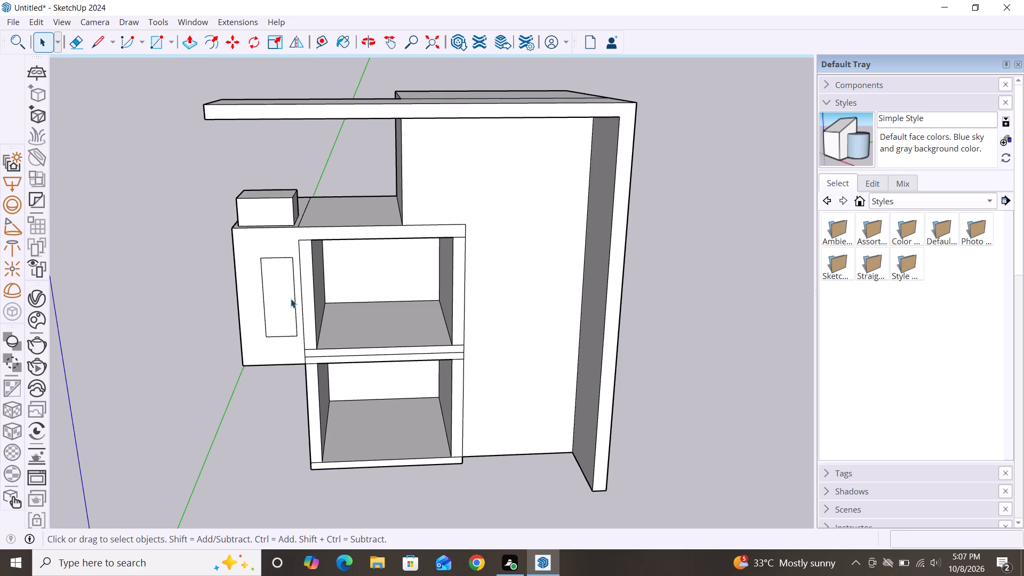
Raise the top face of the small block on the overhang by about 5 1/8".
scroll(263, 268, "down", 4)
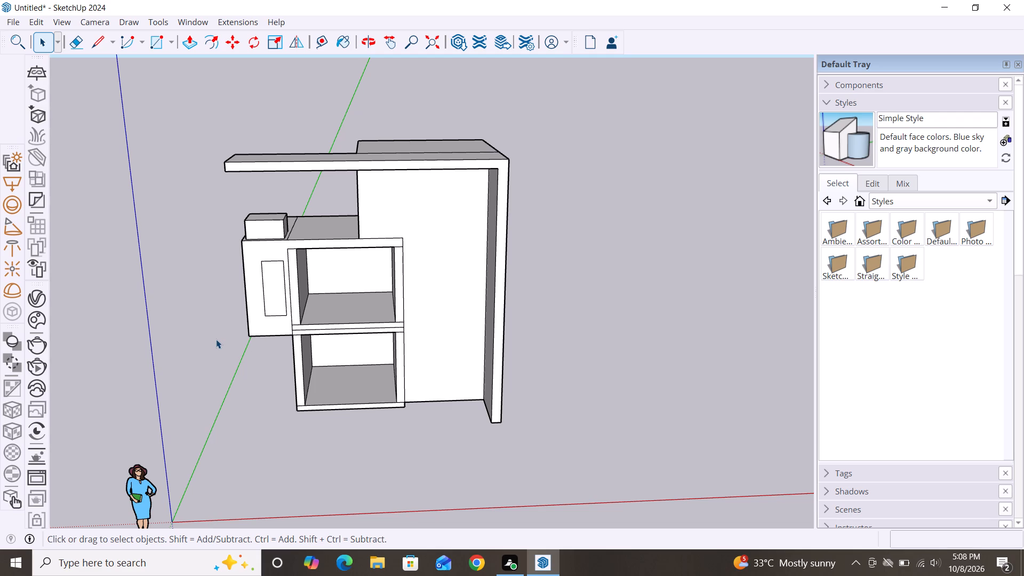
key("p")
left_click(271, 216)
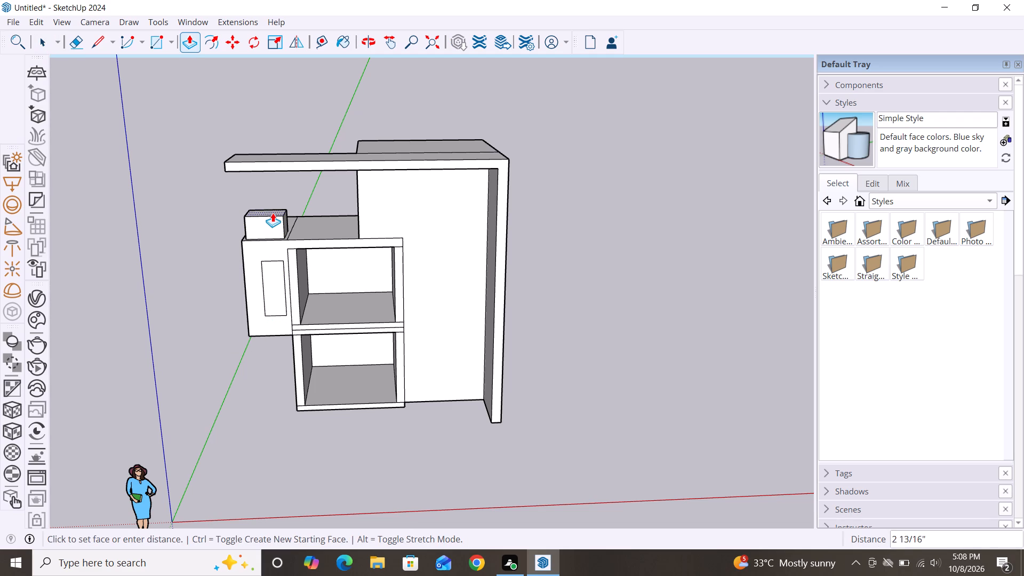
double_click(271, 211)
key("space")
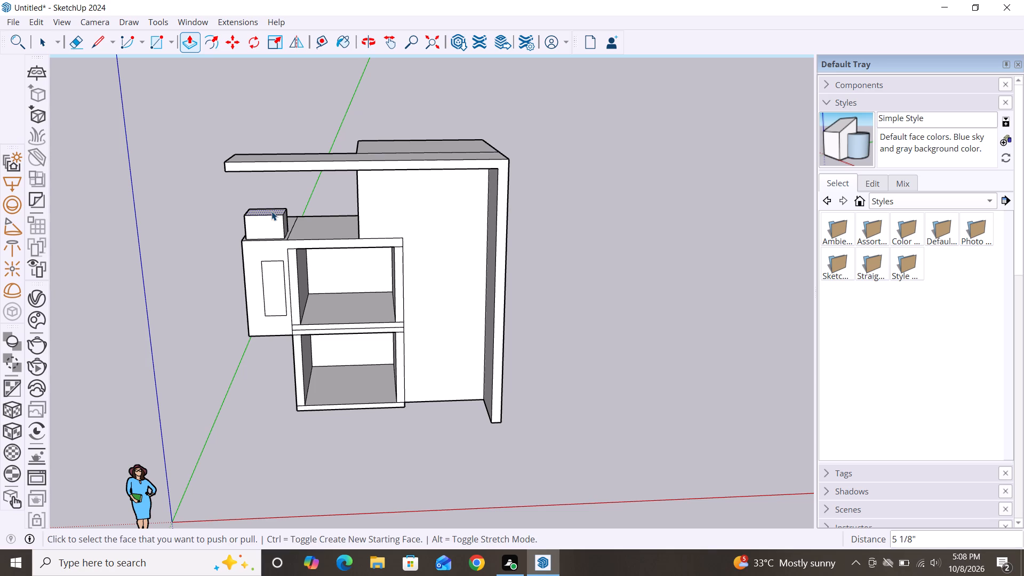
Draw a rectangle about 6 1/4" by 6 1/4" at the tower's upper rear corner, projecting out behind it.
scroll(271, 211, "down", 7)
middle_click_drag(290, 290, 606, 299, "alt")
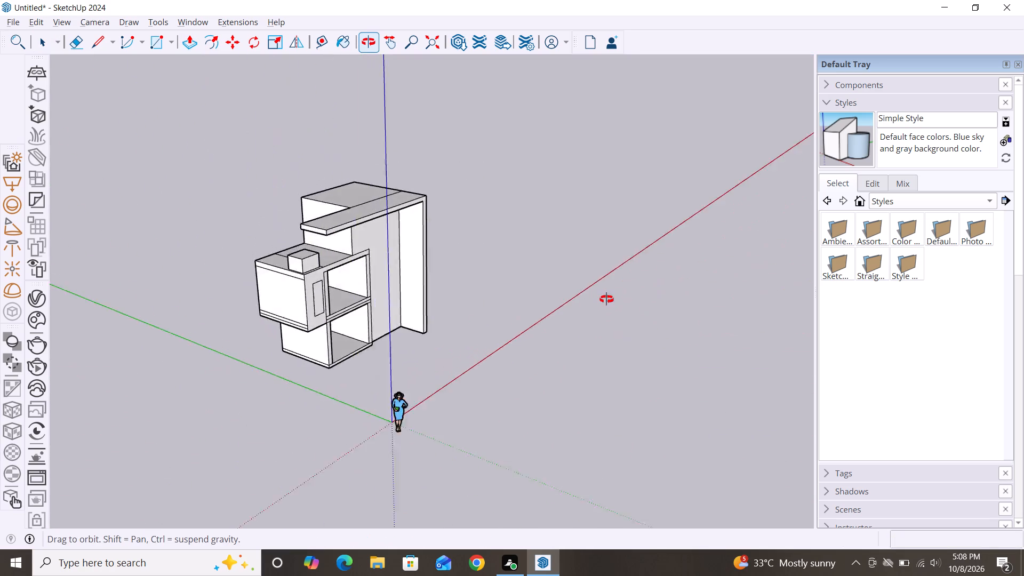
middle_click_drag(606, 299, 655, 266, "alt")
middle_click_drag(223, 372, 484, 396, "alt")
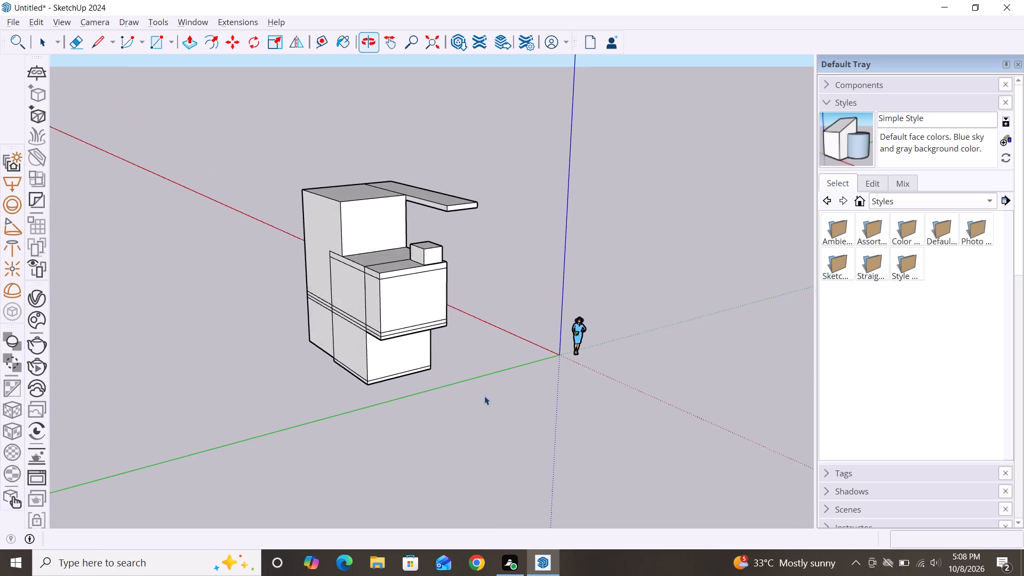
scroll(446, 272, "up", 5)
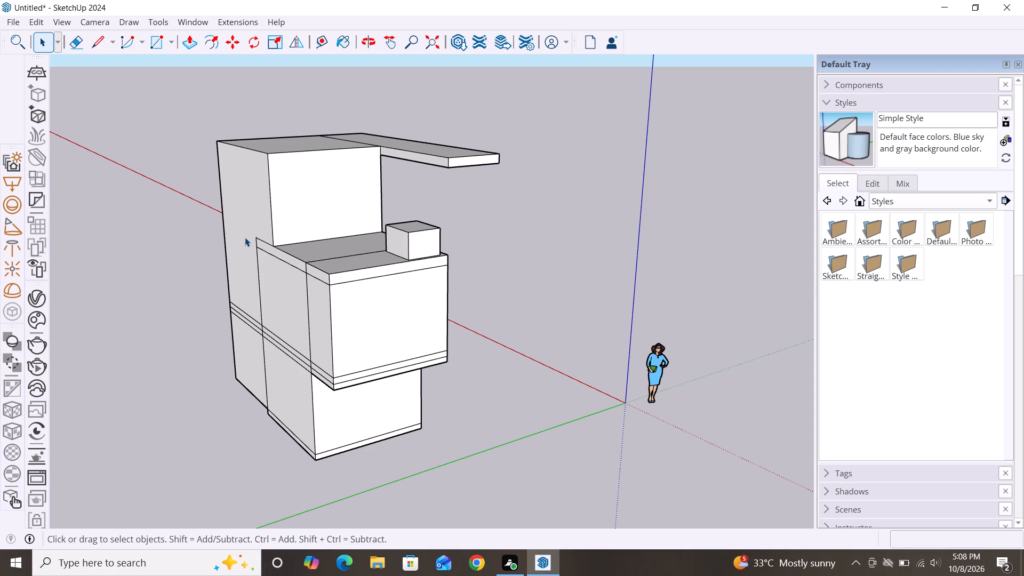
key("t")
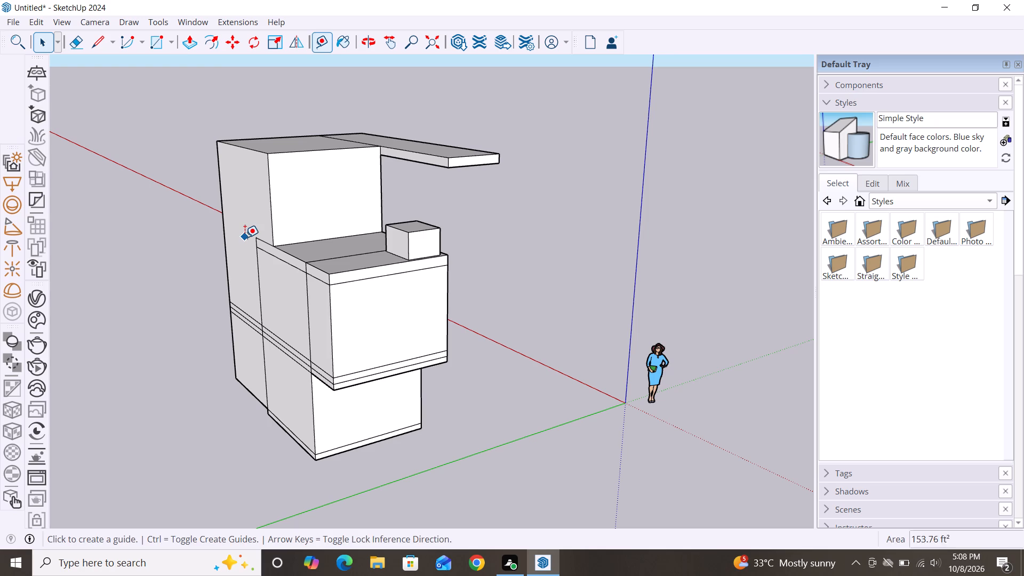
key("e")
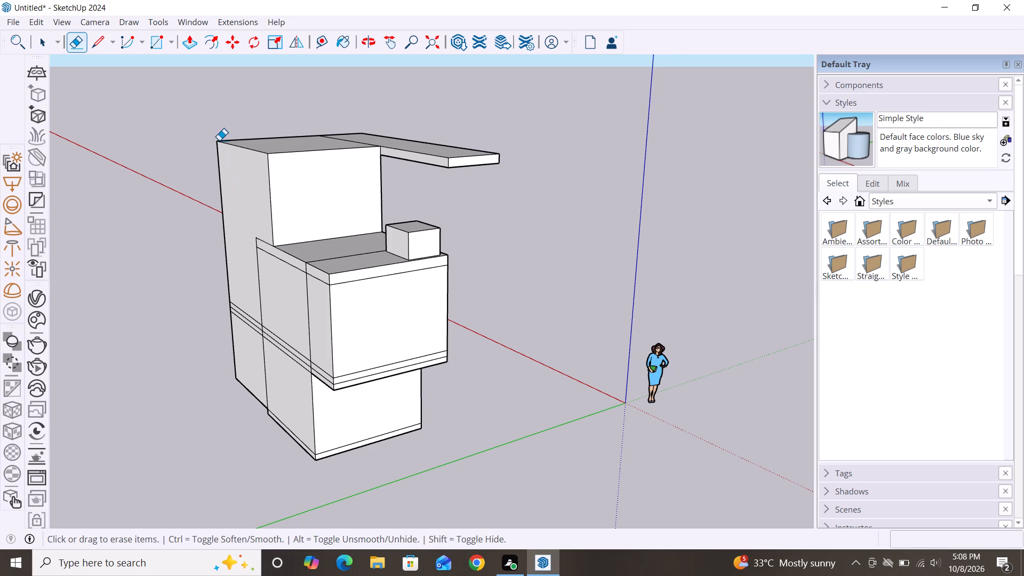
key("r")
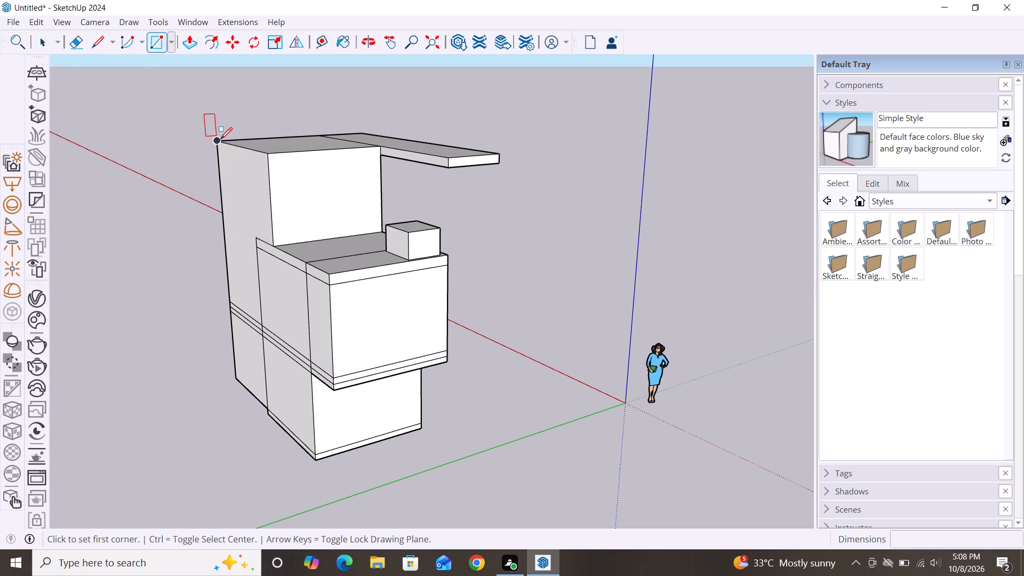
left_click(220, 141)
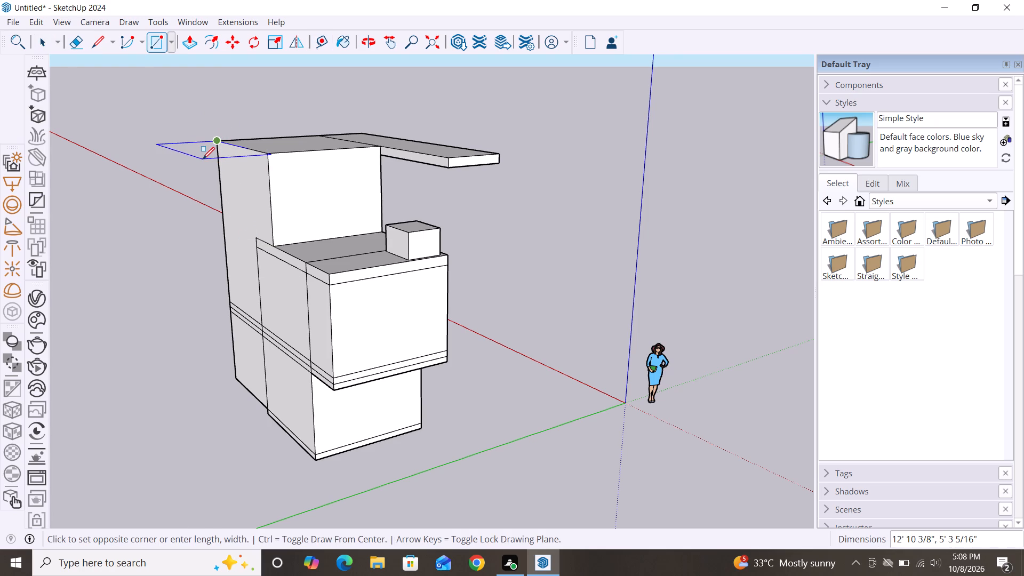
scroll(202, 149, "up", 13)
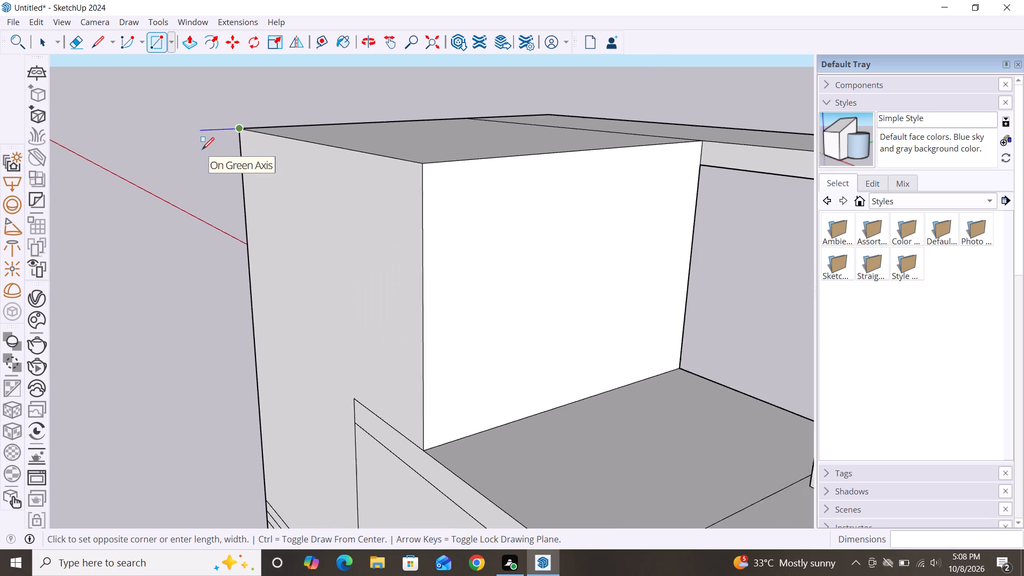
scroll(202, 149, "up", 1)
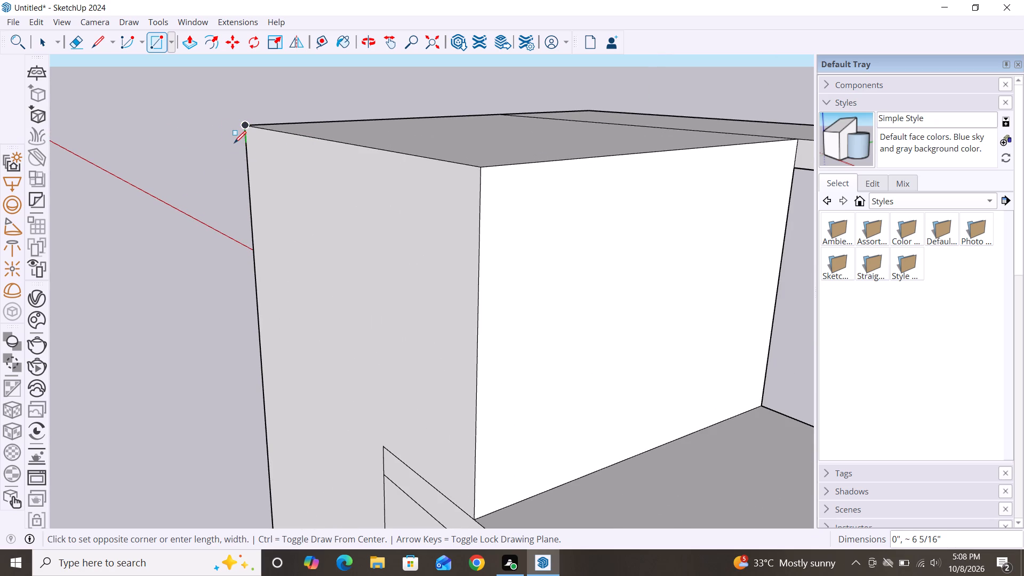
left_click(229, 143)
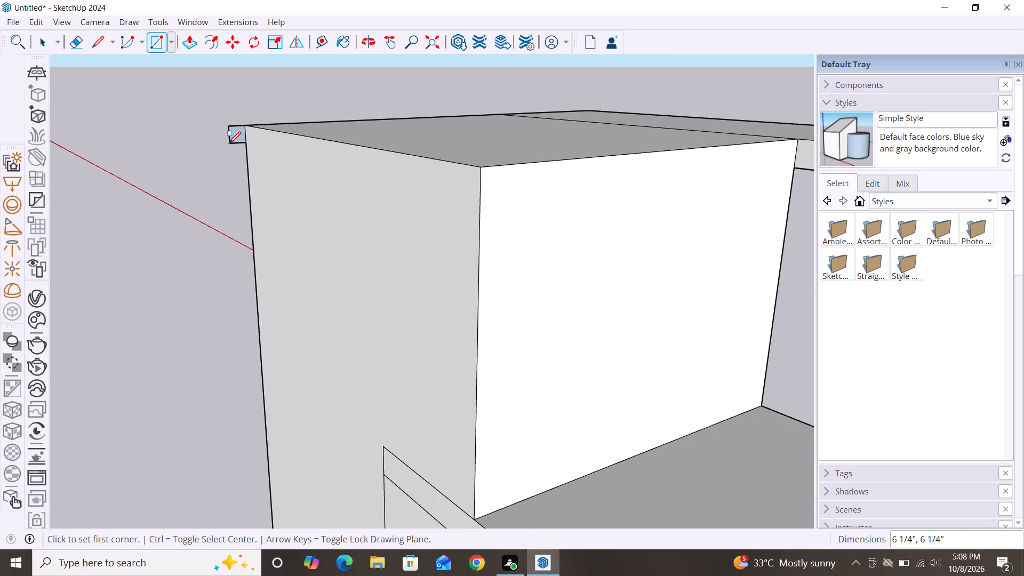
key("space")
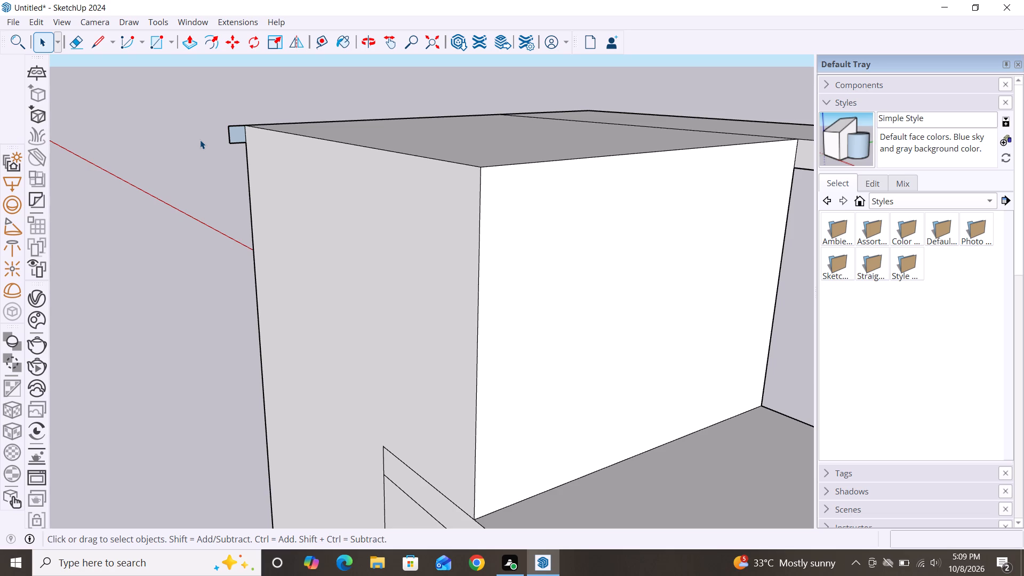
Push/Pull the small rear square sideways along the tower's top into a bar ending level with the extended roof border.
key("p")
scroll(200, 140, "down", 6)
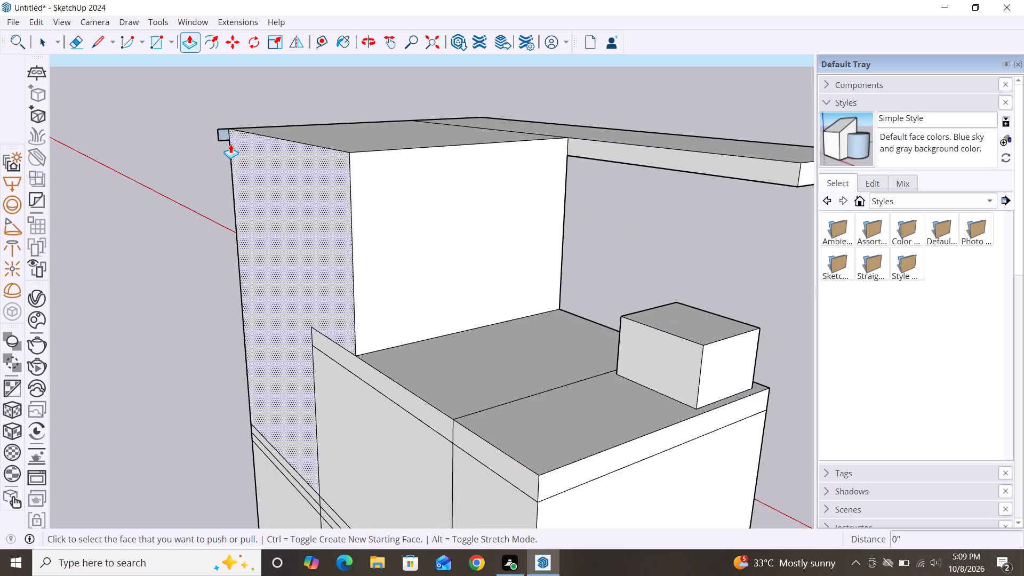
left_click(223, 139)
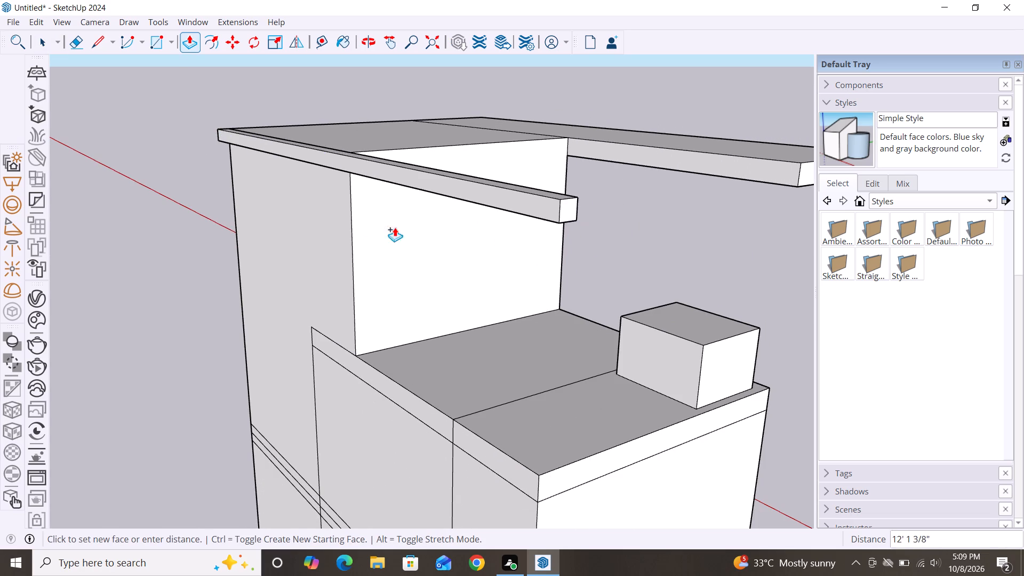
scroll(251, 164, "down", 7)
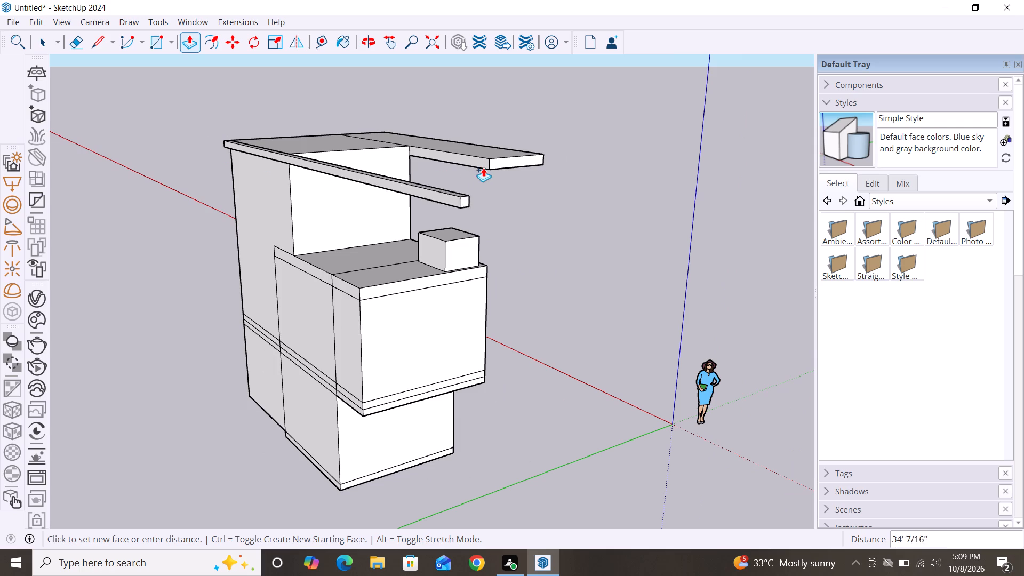
left_click(491, 165)
key("space")
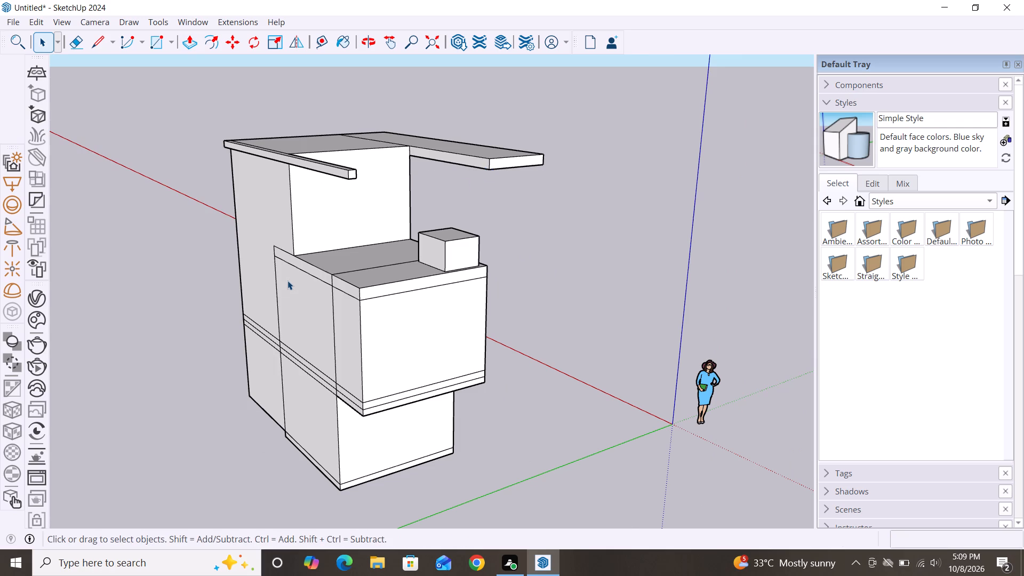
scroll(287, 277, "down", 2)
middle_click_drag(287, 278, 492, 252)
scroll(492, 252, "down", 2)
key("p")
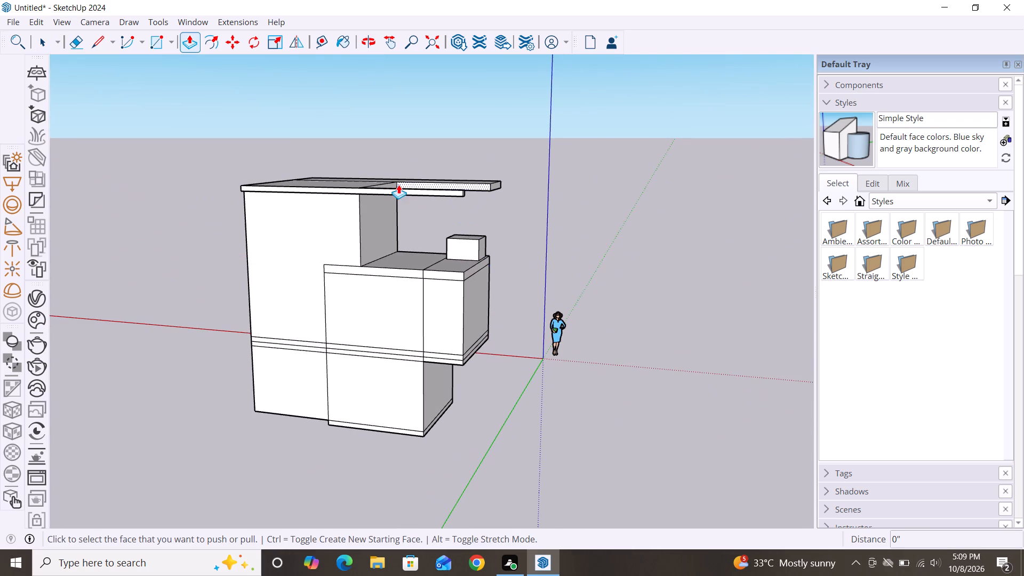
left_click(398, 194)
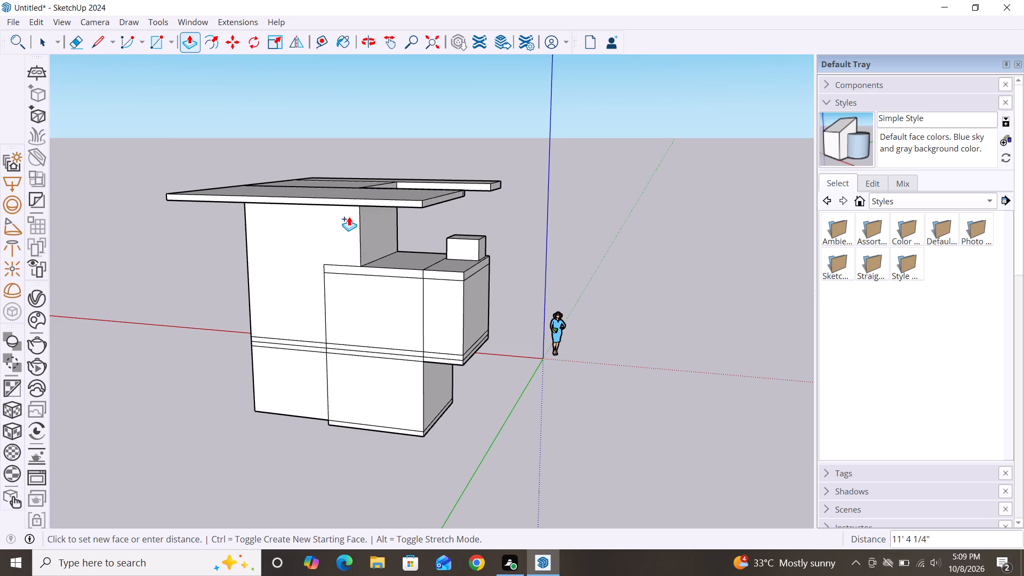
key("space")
Pull the rear face of the bar behind the tower's roof outward by about 3' 3 11/16".
scroll(389, 189, "up", 5)
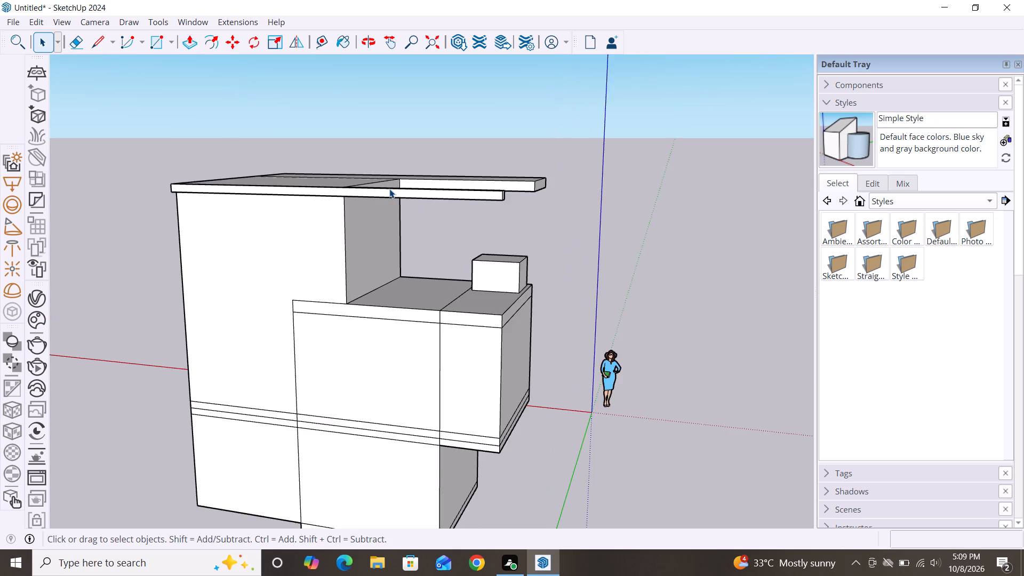
scroll(389, 189, "up", 2)
key("p")
left_click(409, 190)
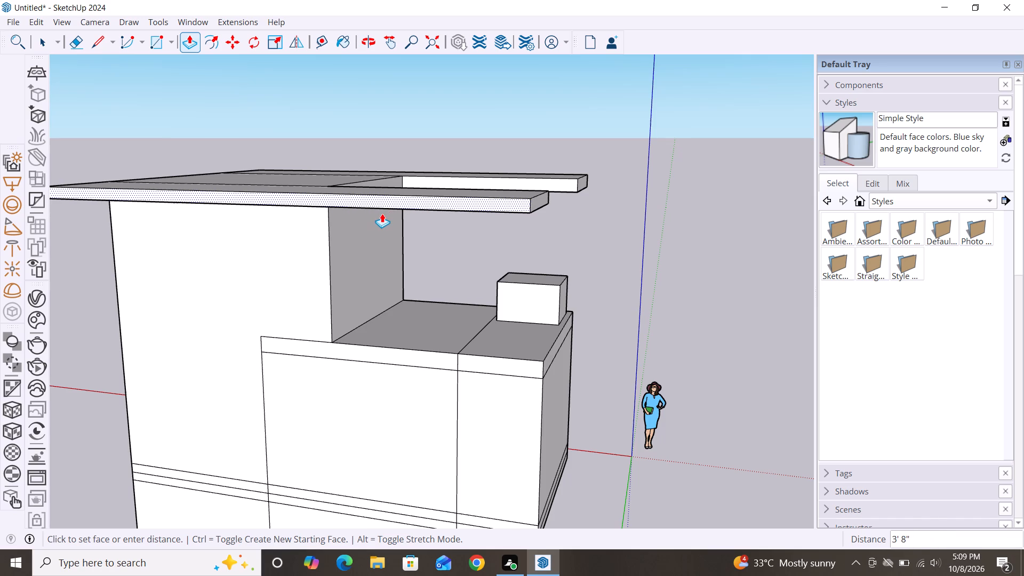
left_click(383, 209)
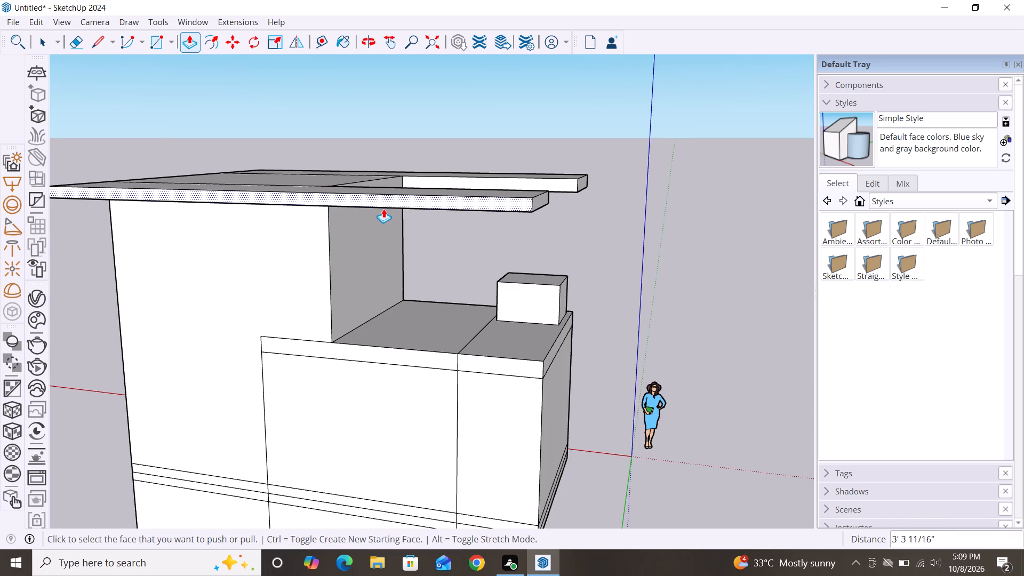
key("space")
Push/Pull the tower's rear wall out about 3' 9 15/16", level with the rear roof bar's outer edge.
scroll(407, 129, "down", 5)
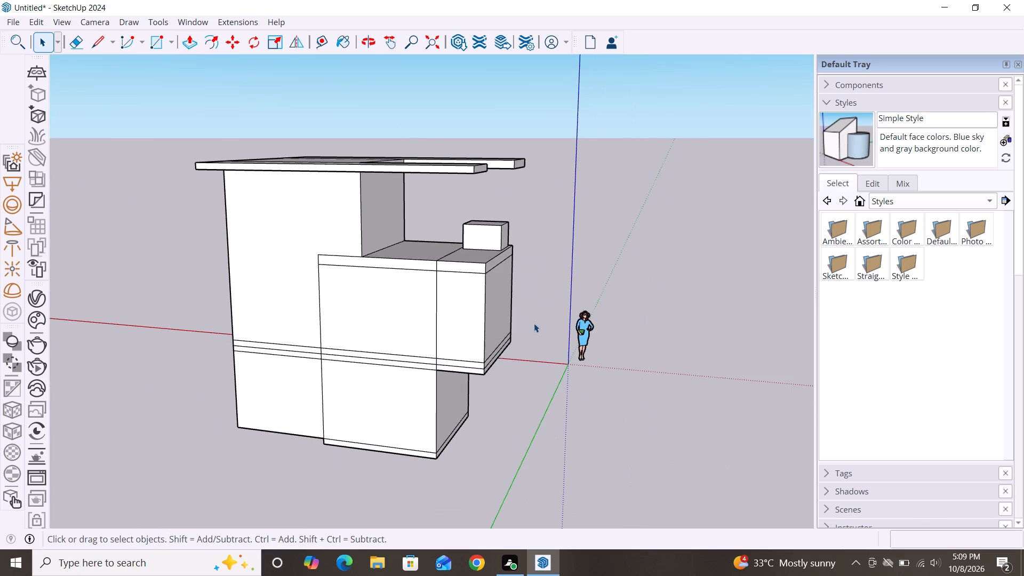
middle_click_drag(534, 324, 191, 365, "alt")
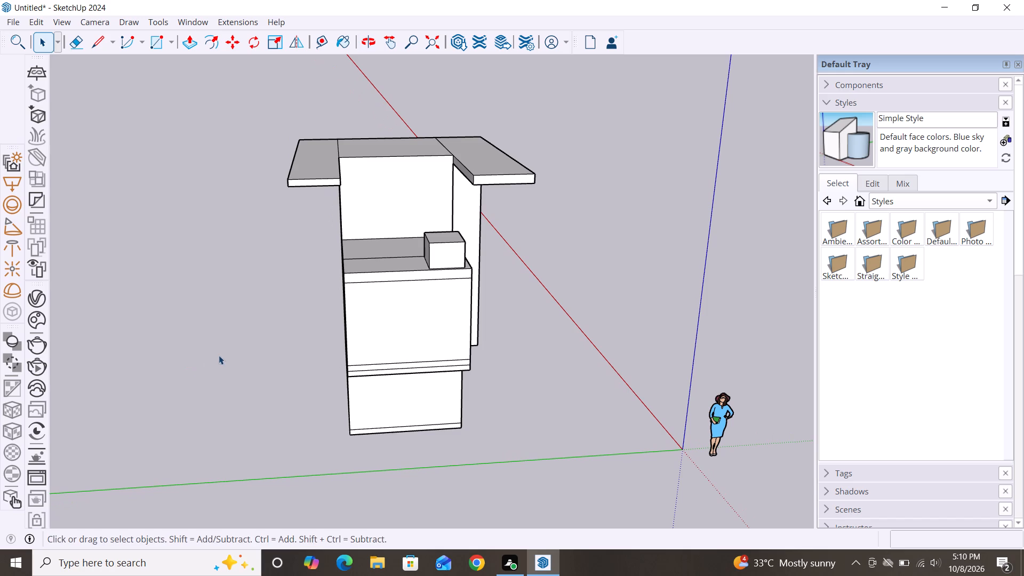
middle_click_drag(228, 363, 559, 271, "alt")
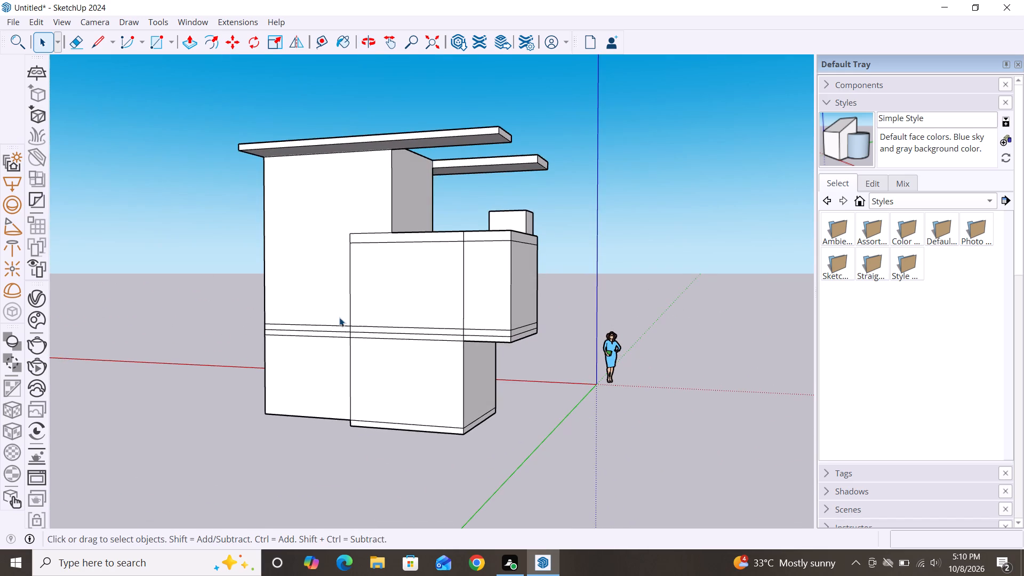
scroll(333, 318, "up", 2)
key("p")
left_click(323, 259)
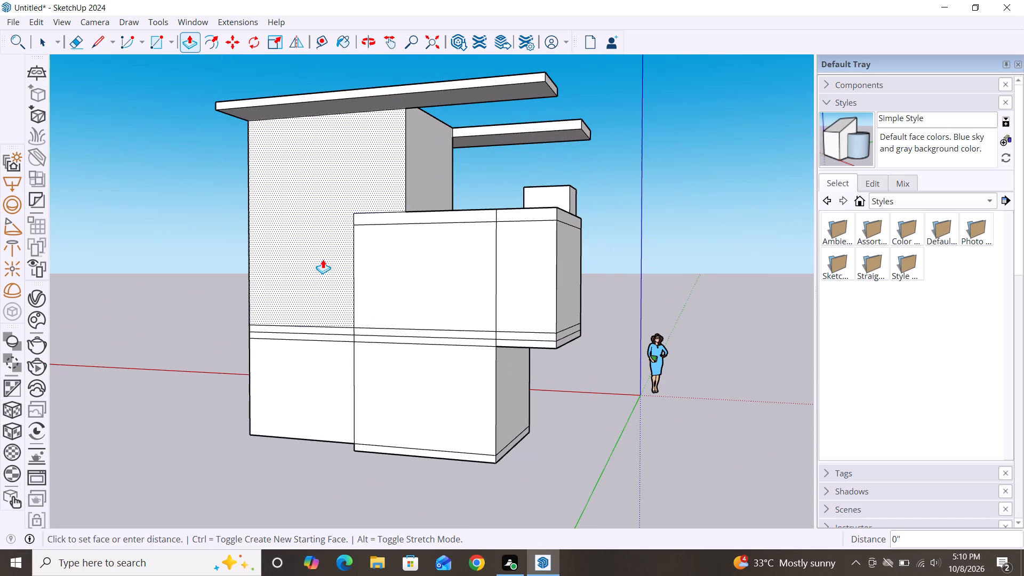
left_click(409, 82)
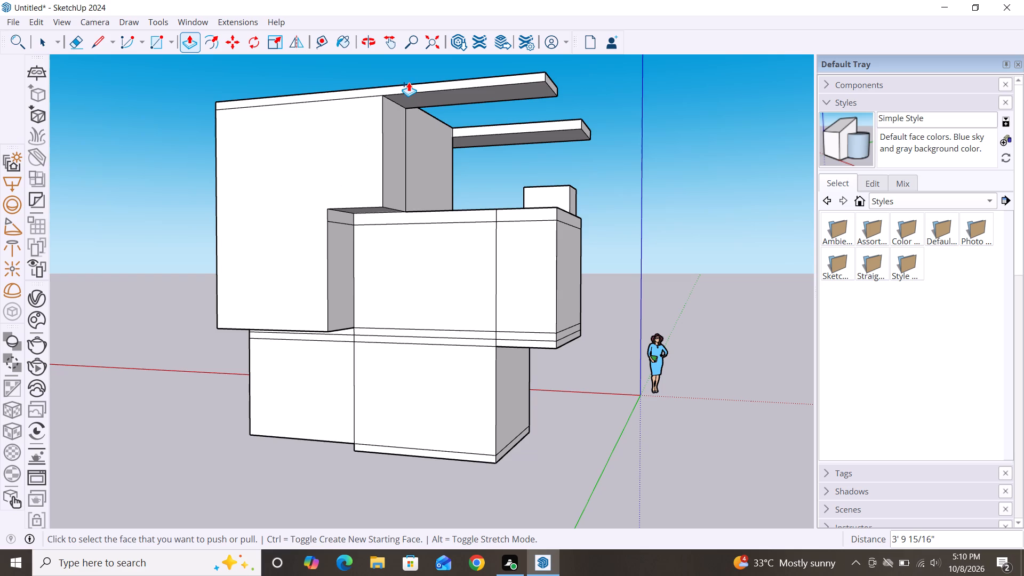
Pull the rear faces and top border strips of the upper storey and its overhang out about 3' 9 15/16", matching the tower.
double_click(417, 293)
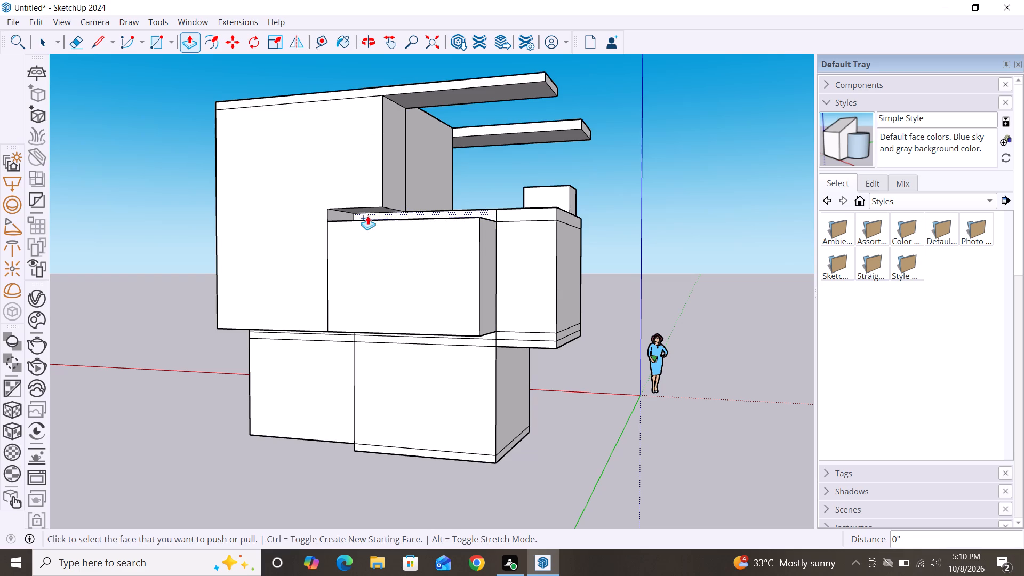
left_click(402, 215)
left_click(343, 175)
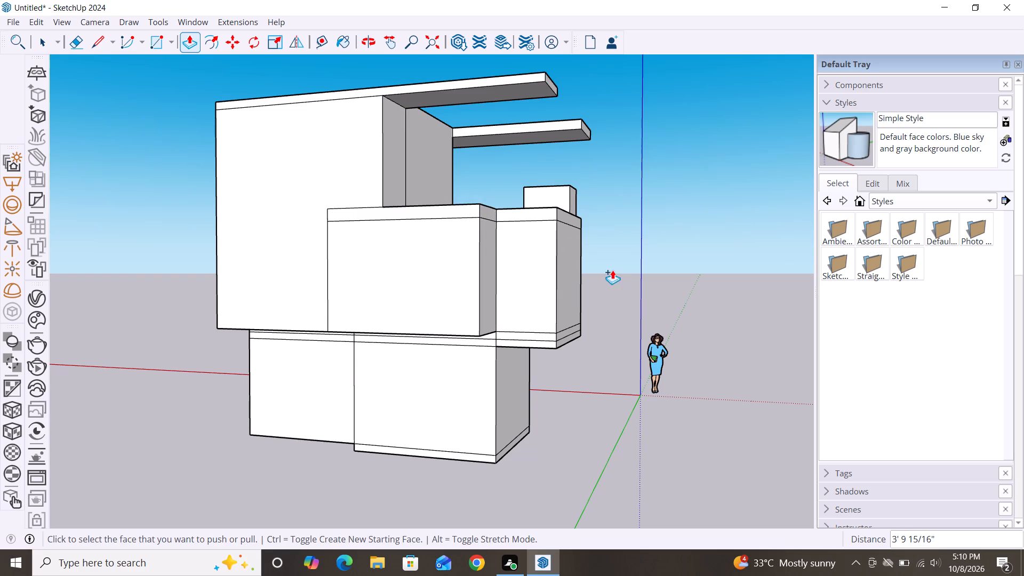
left_click(540, 287)
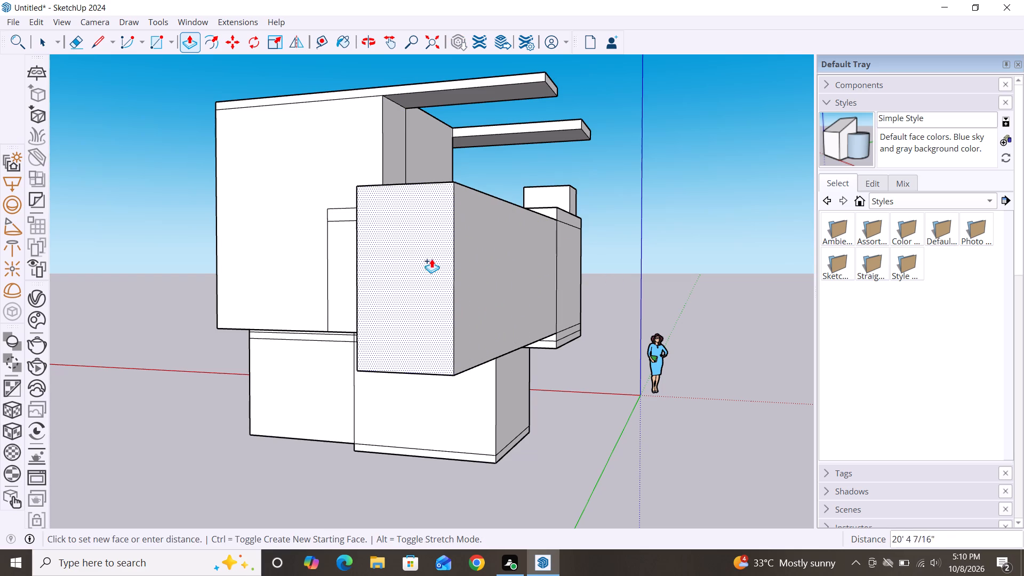
left_click(373, 250)
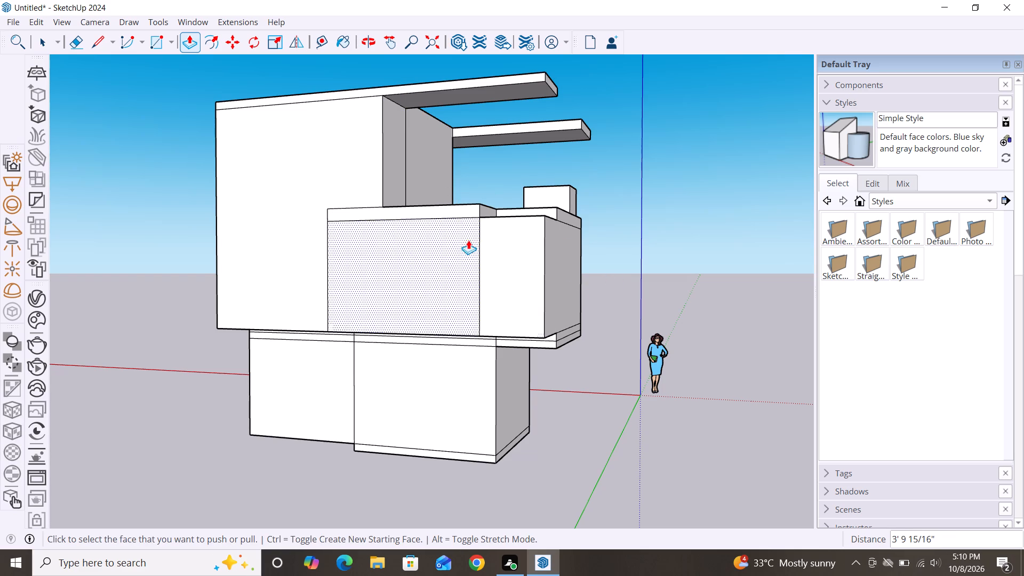
left_click(543, 212)
left_click(422, 222)
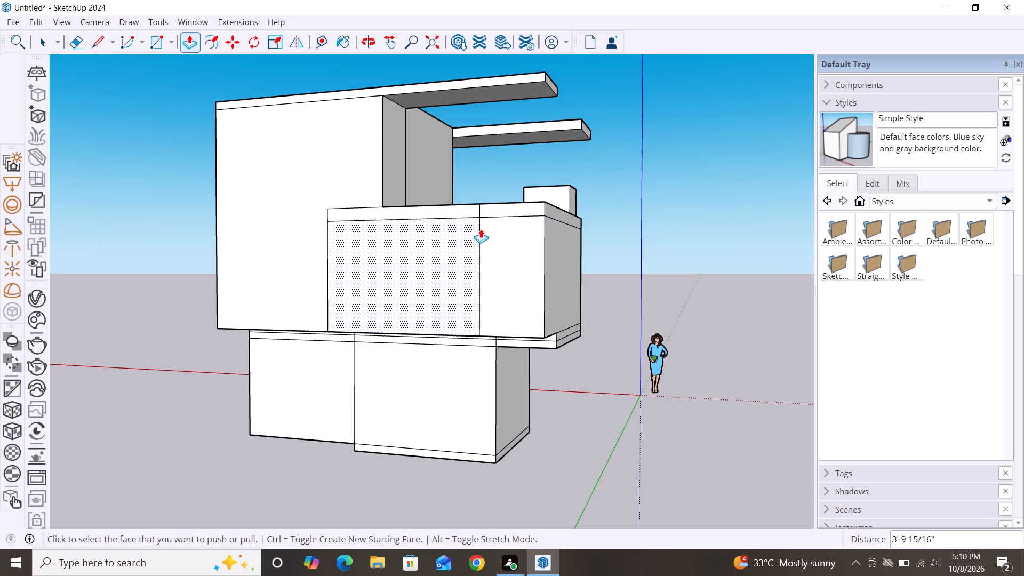
Pull the two rear floor-band strips beneath the tower's upper wall out about 3' 9 15/16", flush with that wall.
scroll(495, 209, "down", 5)
middle_click_drag(485, 316, 520, 319)
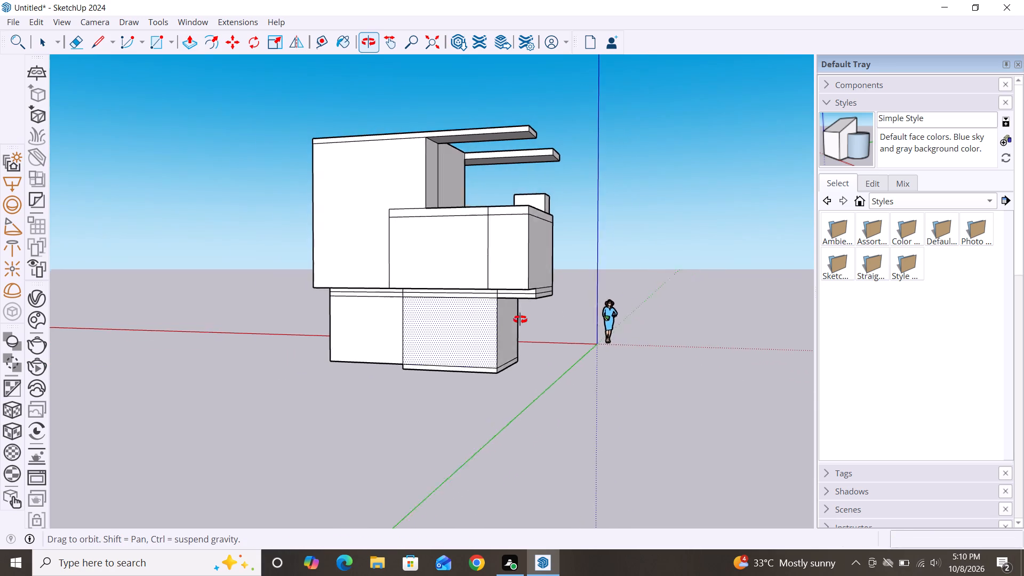
middle_click_drag(520, 319, 560, 325)
scroll(404, 303, "up", 8)
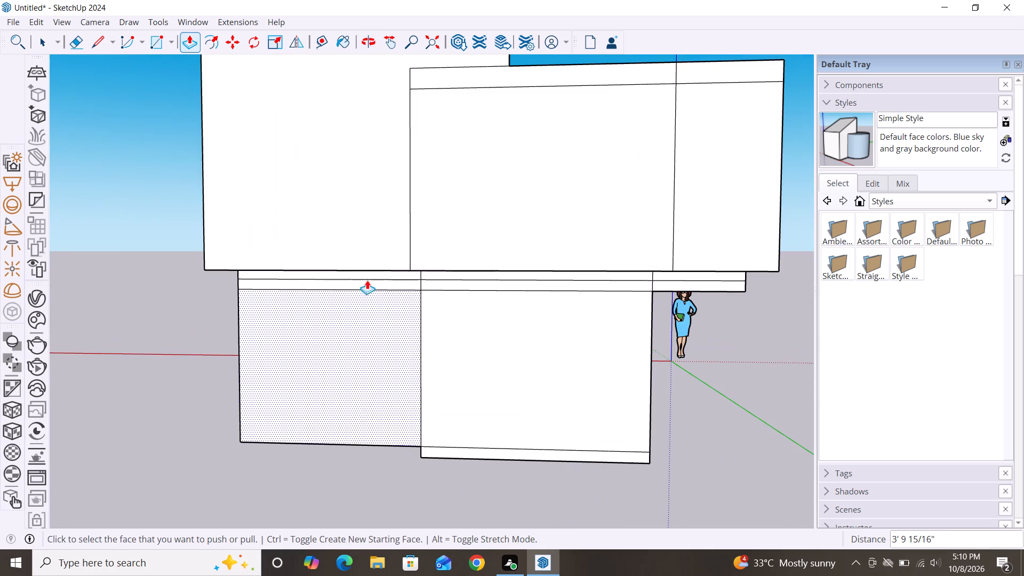
left_click(348, 274)
left_click(336, 189)
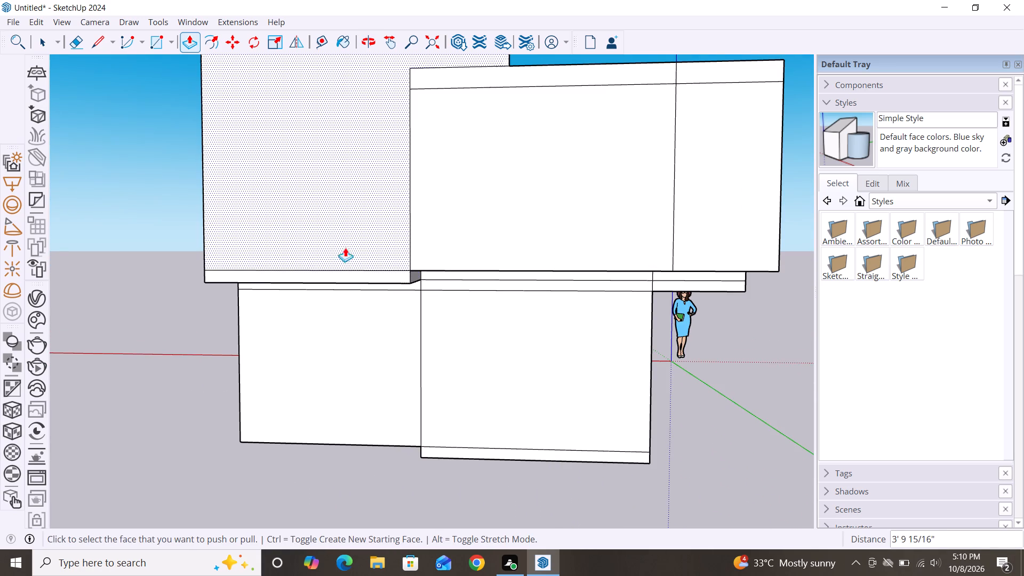
double_click(348, 283)
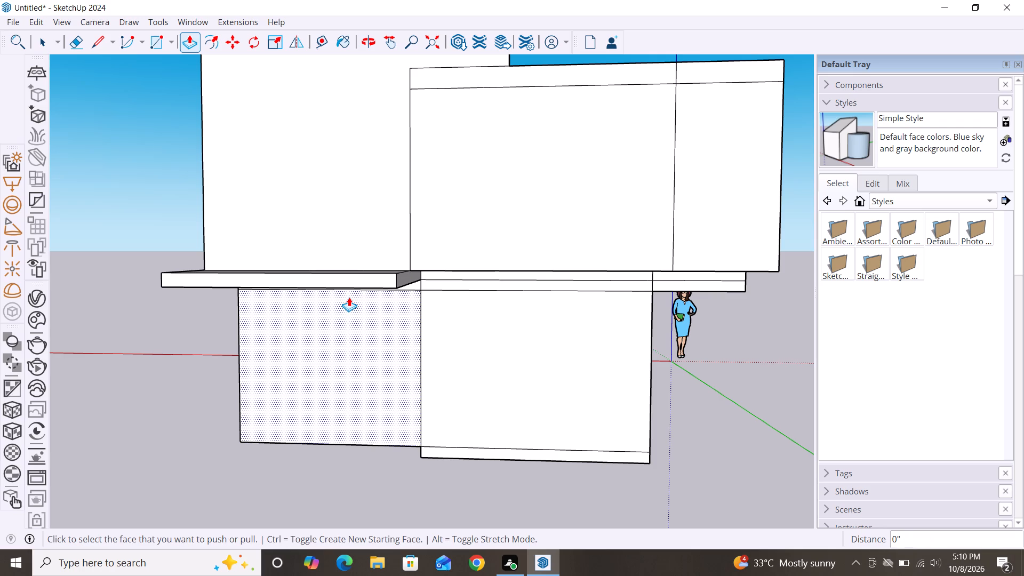
key("ctrl+z")
left_click(379, 284)
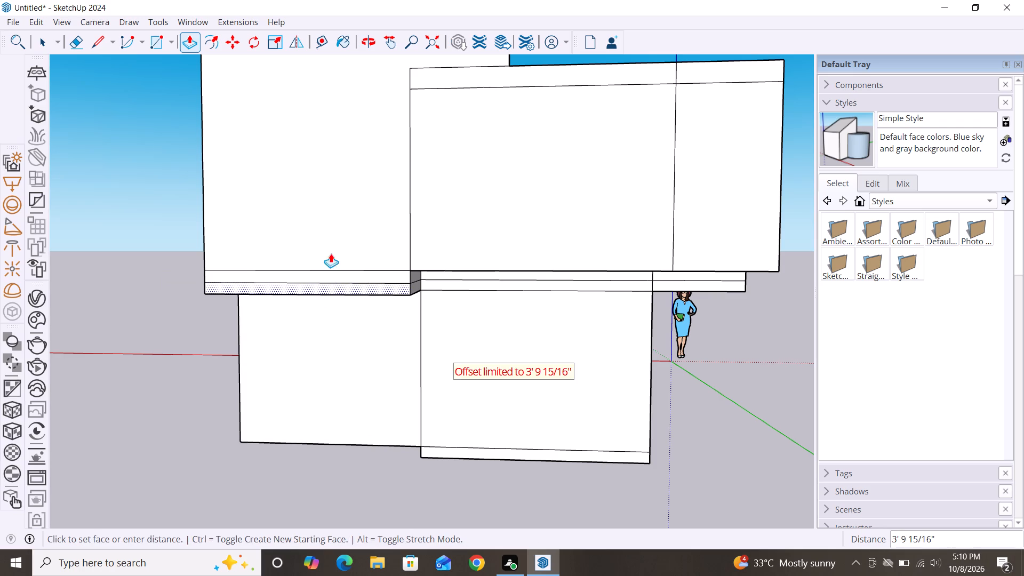
left_click(350, 212)
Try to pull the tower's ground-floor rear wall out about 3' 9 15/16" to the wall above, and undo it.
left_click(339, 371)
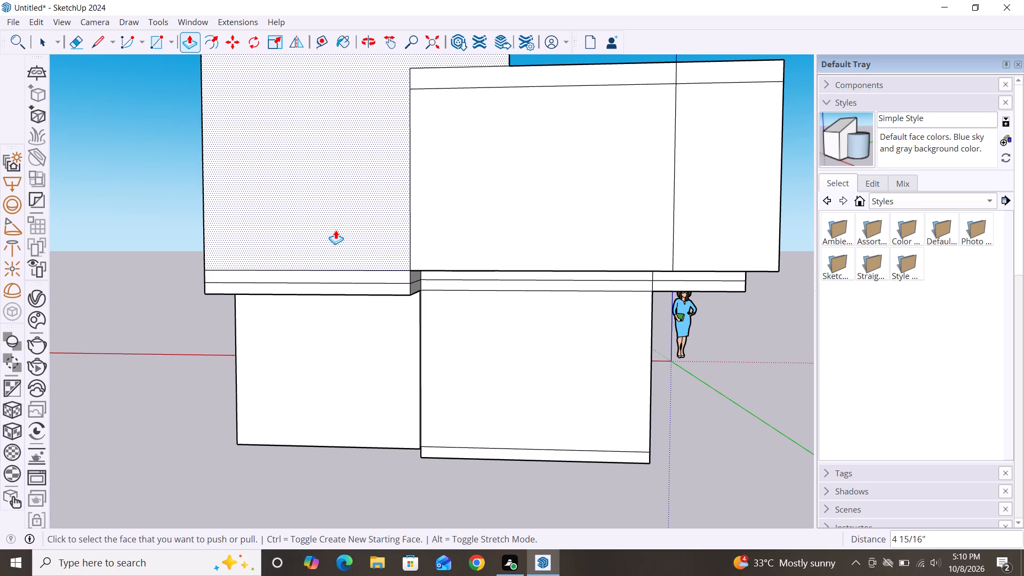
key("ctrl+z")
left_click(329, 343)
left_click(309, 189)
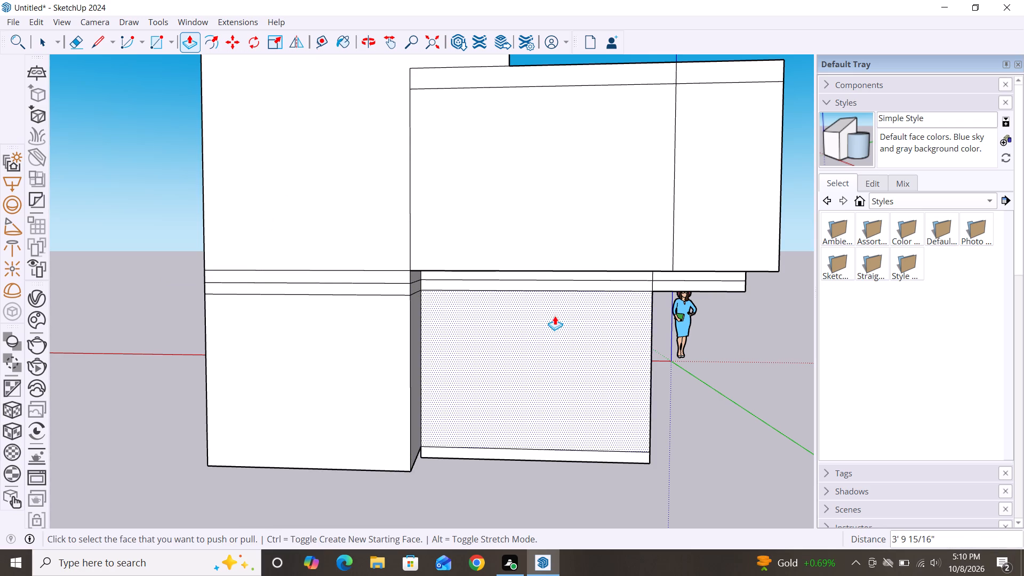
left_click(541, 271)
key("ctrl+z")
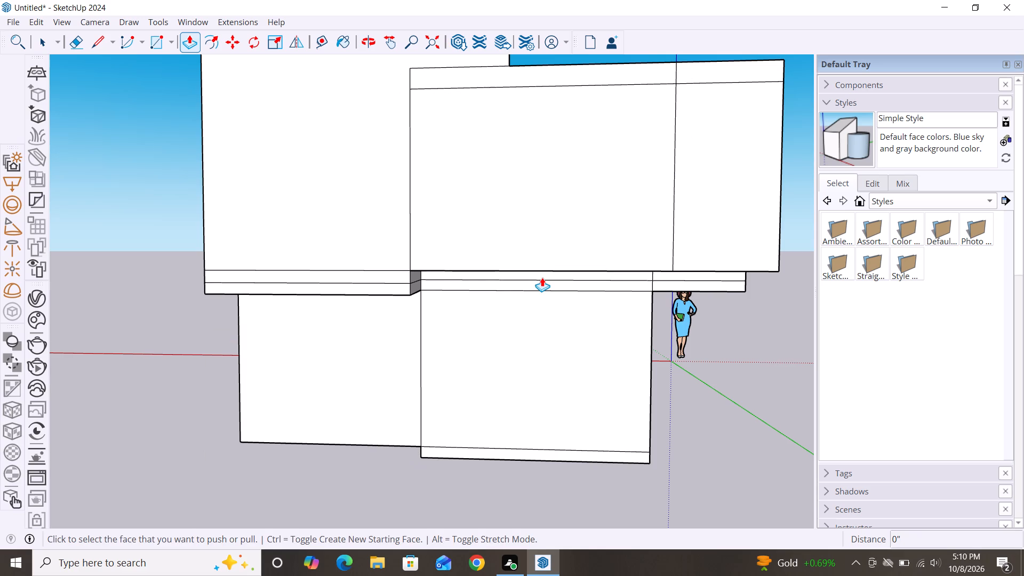
Pull the two rear floor-band strips beneath the main upper storey out about 3' 9 15/16", flush with the wall above.
left_click(551, 276)
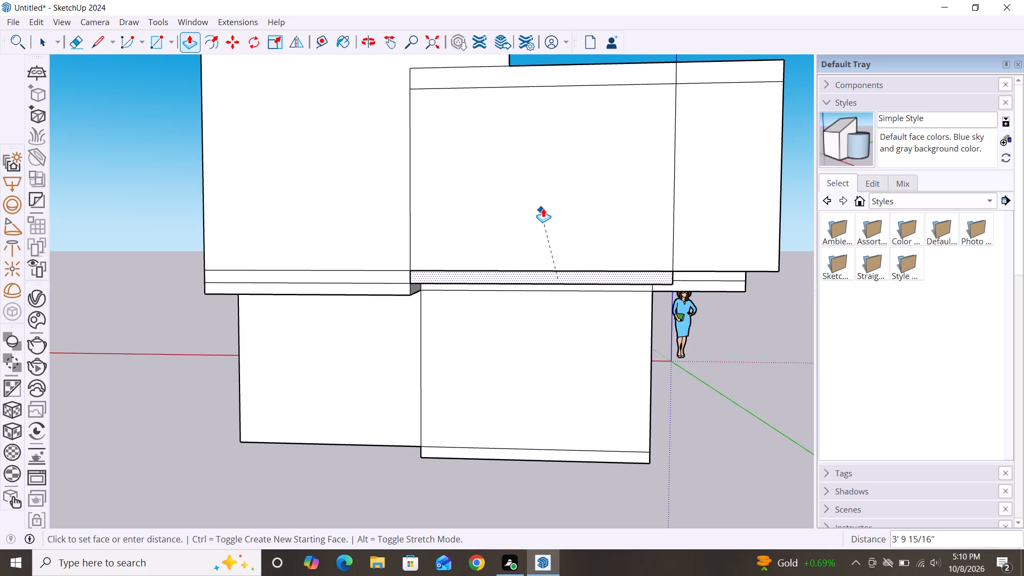
left_click(543, 208)
left_click(543, 286)
left_click(510, 226)
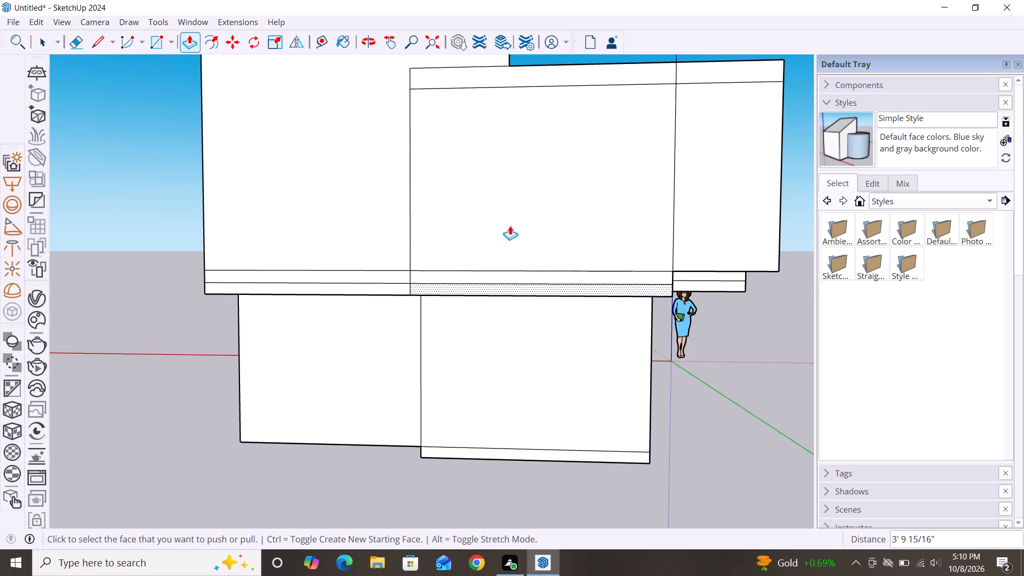
Pull the ground-floor rear walls of the main house and the tower out about 3' 9 15/16", flush with the upper walls.
left_click(492, 330)
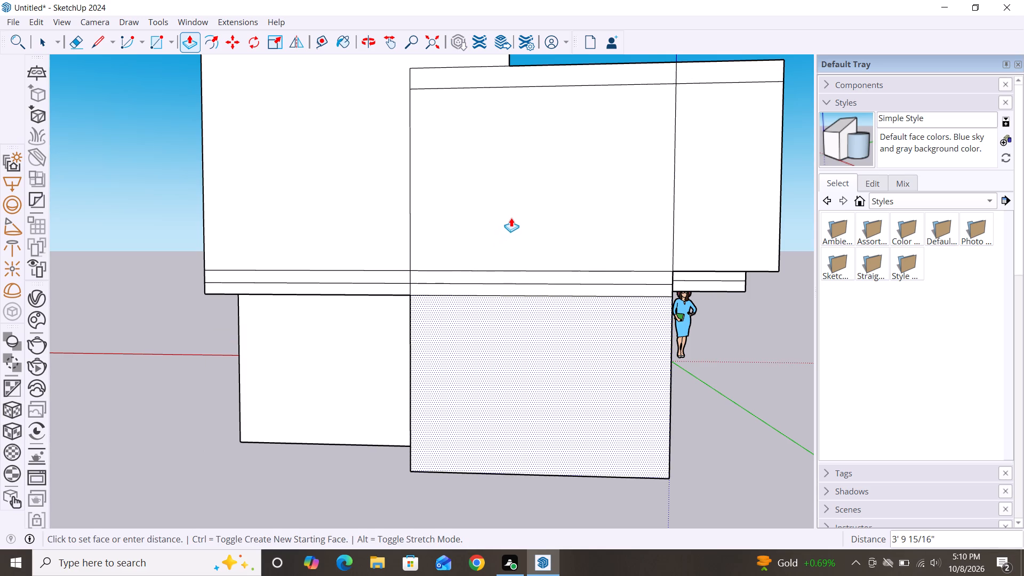
left_click(512, 218)
left_click(378, 332)
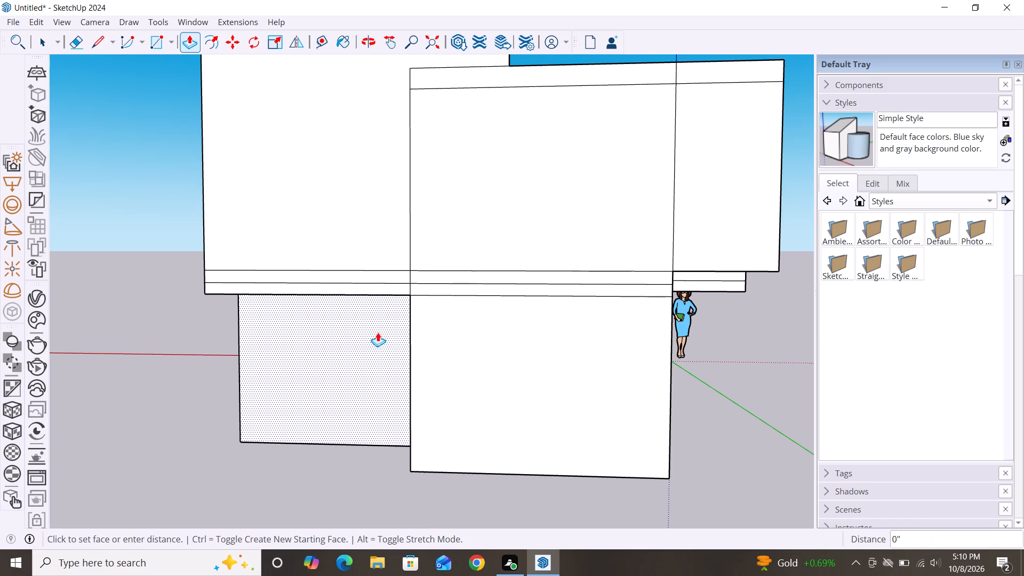
left_click(352, 226)
scroll(352, 226, "down", 3)
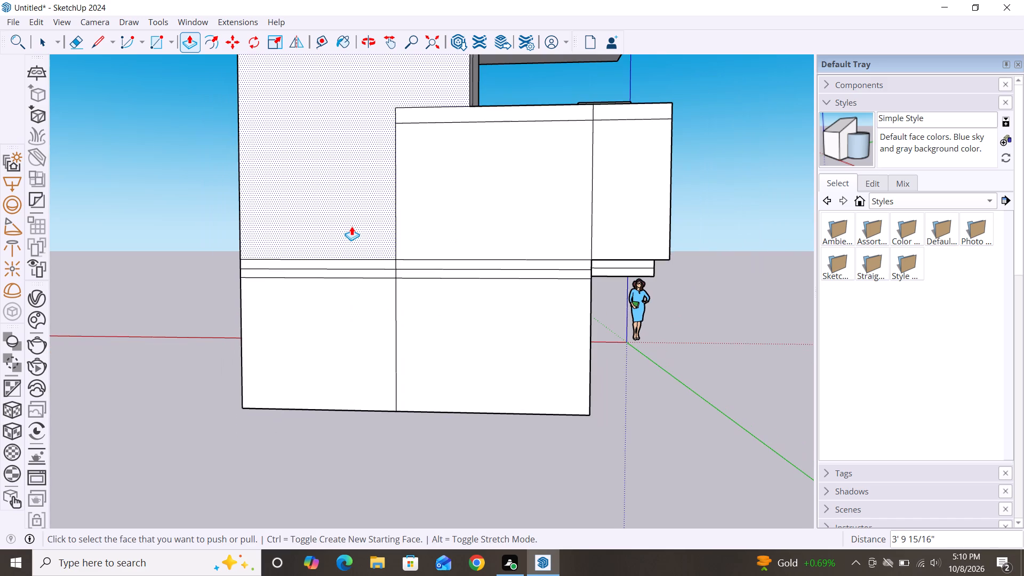
key("space")
Examine the deepened house from the rear, open front, overhang side and above.
scroll(255, 267, "down", 6)
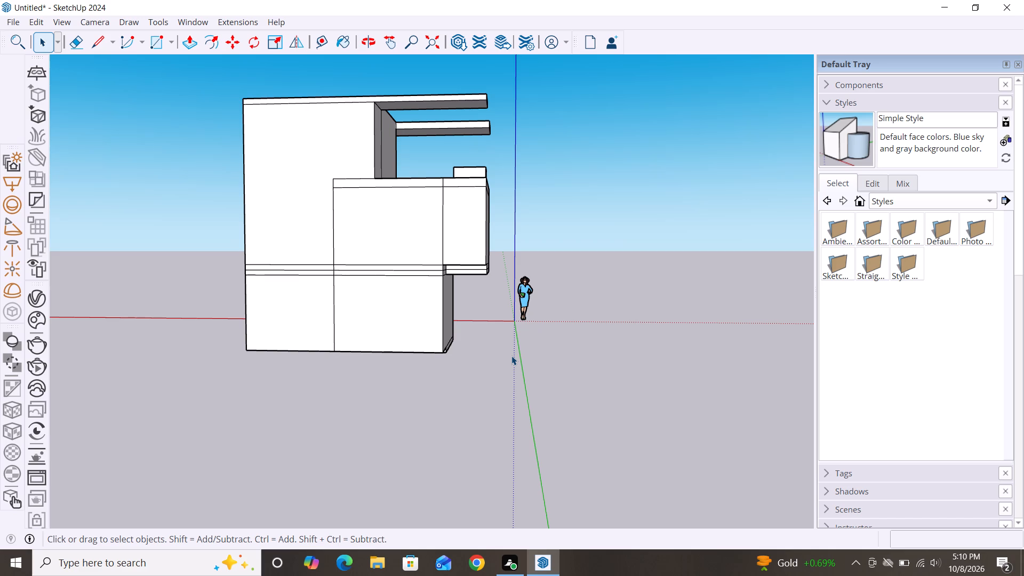
scroll(613, 242, "down", 4)
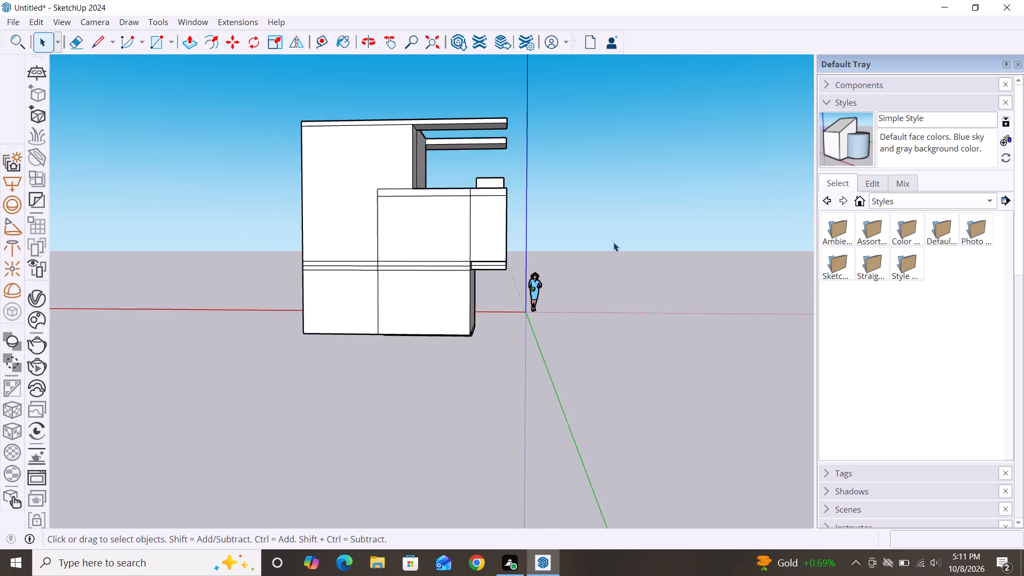
scroll(613, 242, "down", 3)
middle_click_drag(594, 369, 245, 381, "alt")
middle_click_drag(643, 467, 228, 438, "alt")
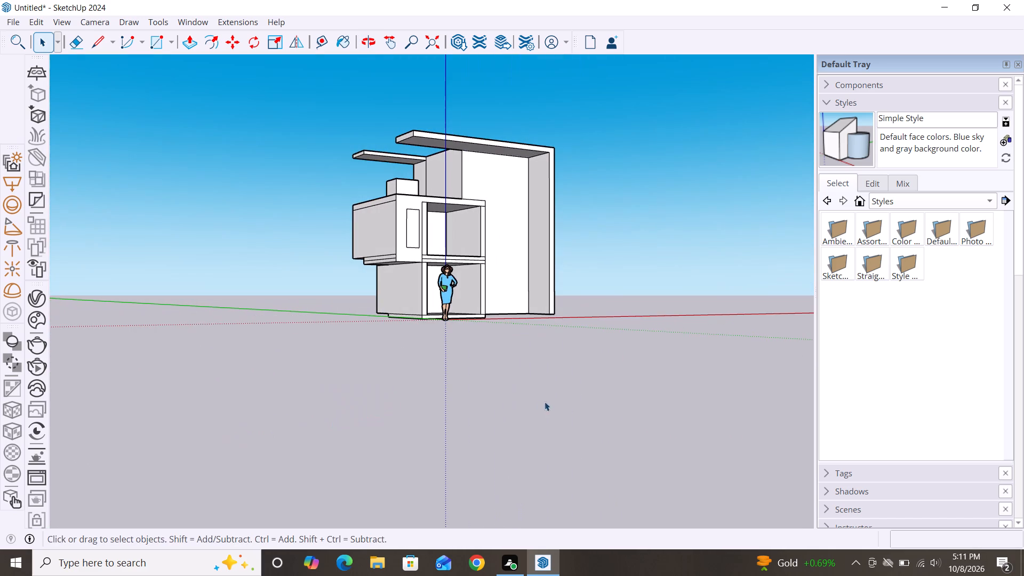
middle_click_drag(557, 396, 391, 400, "alt")
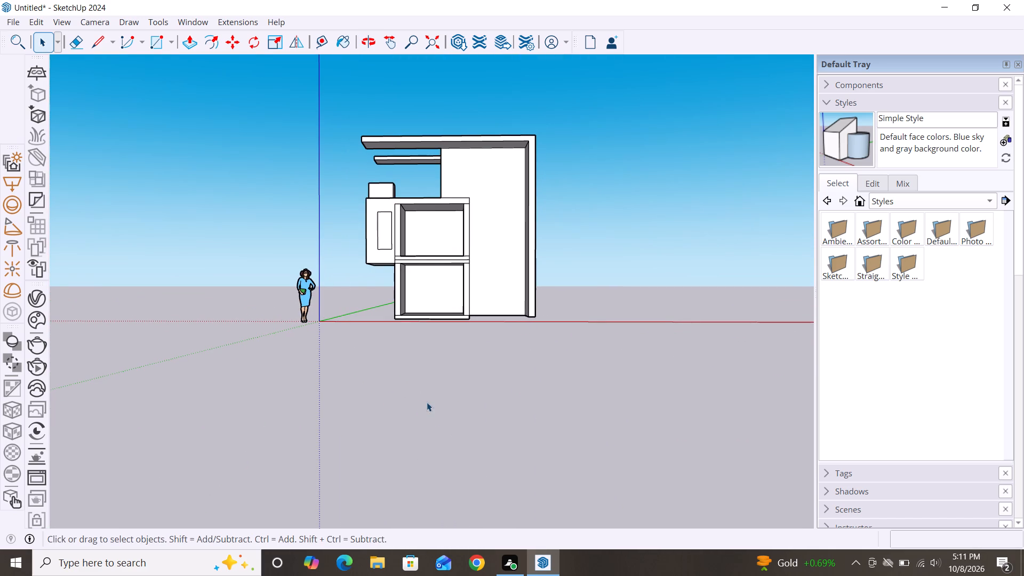
scroll(623, 304, "down", 3)
middle_click_drag(546, 389, 557, 452, "alt")
scroll(484, 273, "up", 9)
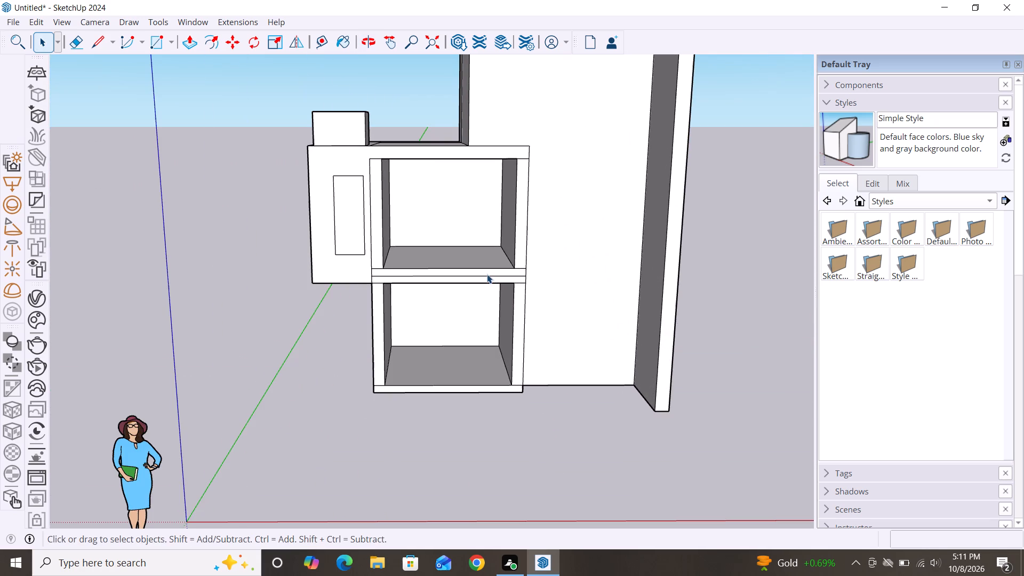
middle_click_drag(478, 374, 490, 318, "alt")
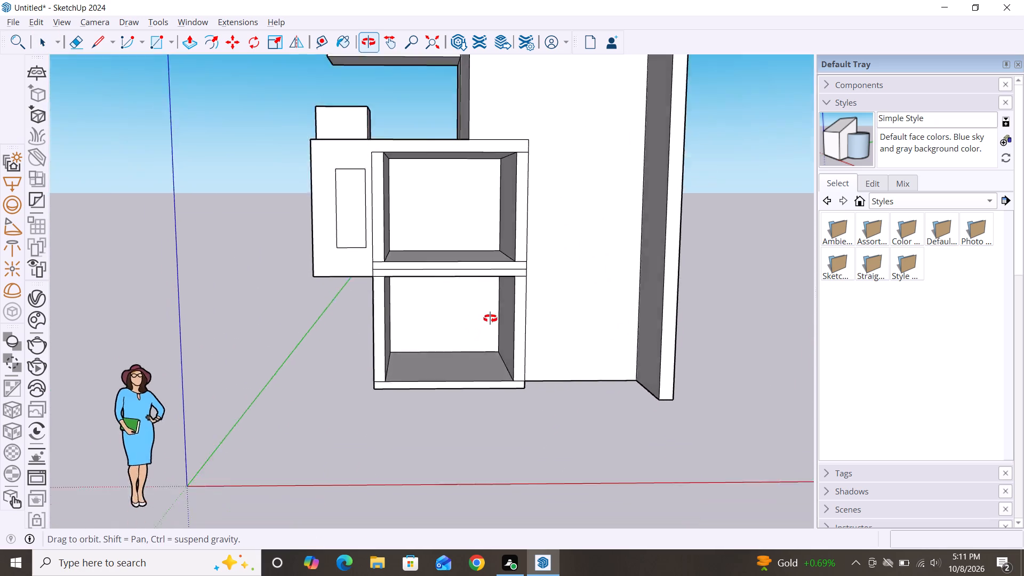
middle_click_drag(490, 318, 474, 326, "alt")
scroll(600, 375, "down", 4)
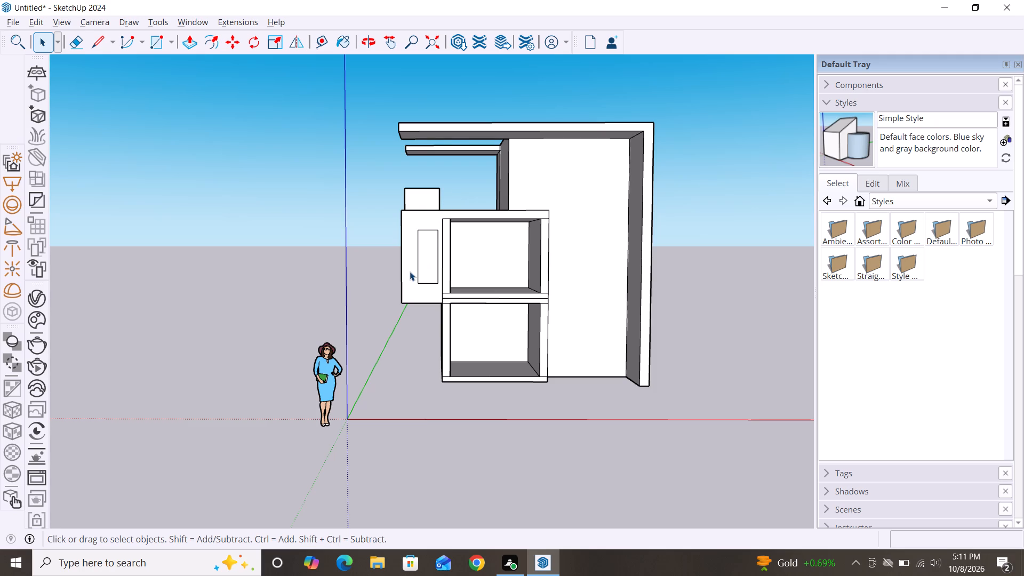
middle_click_drag(410, 271, 595, 307, "alt")
middle_click_drag(181, 251, 381, 324, "alt")
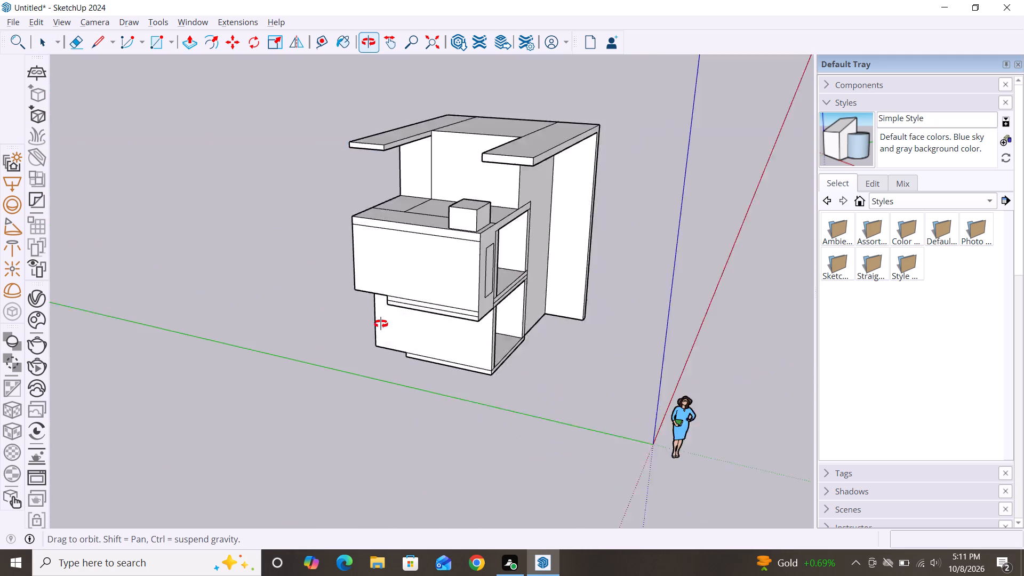
middle_click_drag(381, 324, 473, 328, "alt")
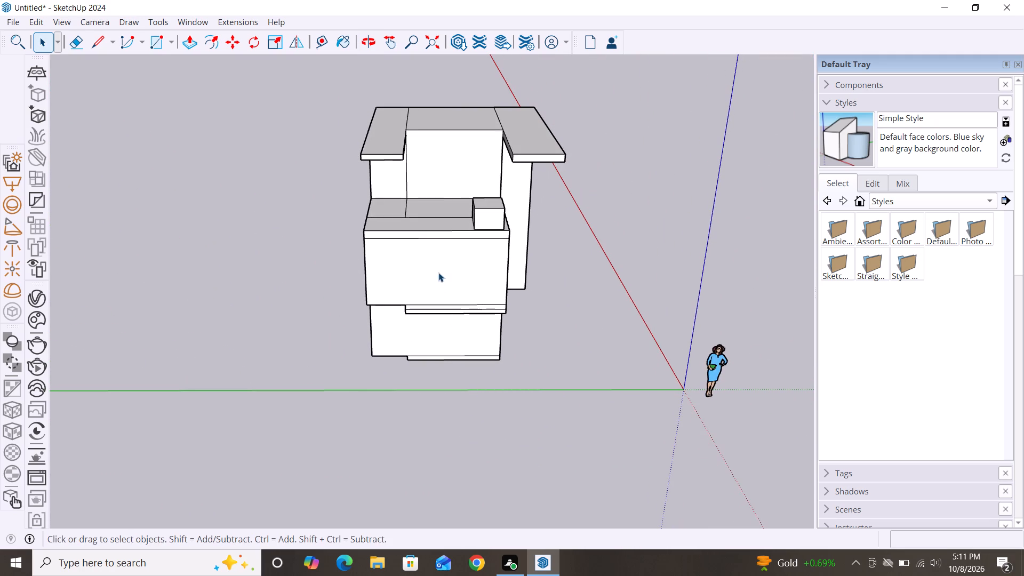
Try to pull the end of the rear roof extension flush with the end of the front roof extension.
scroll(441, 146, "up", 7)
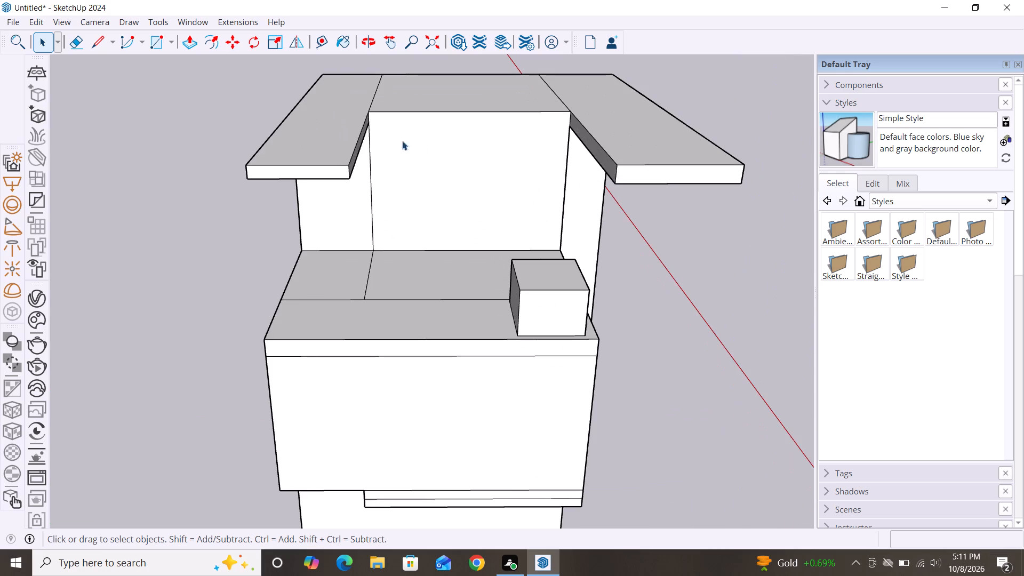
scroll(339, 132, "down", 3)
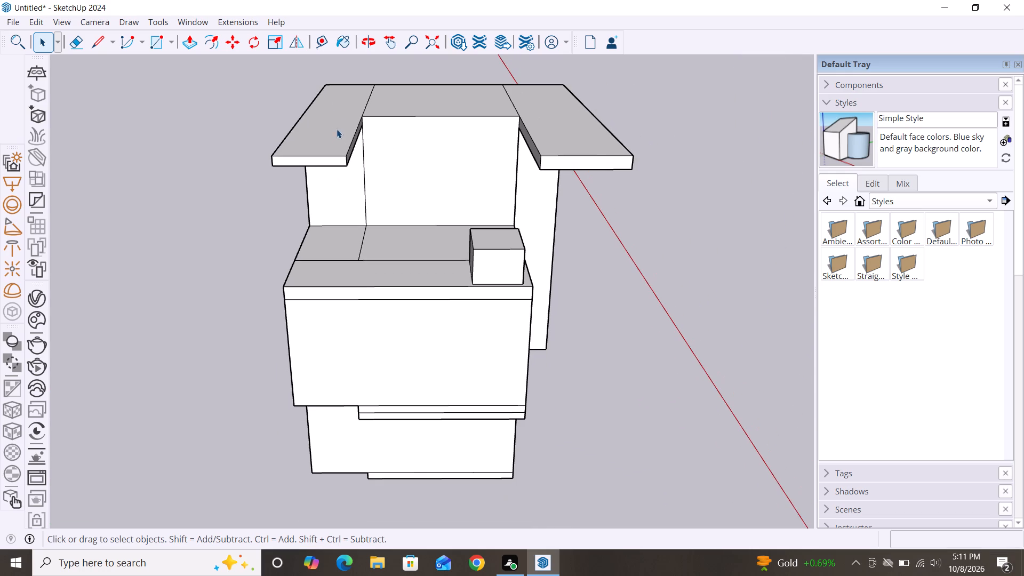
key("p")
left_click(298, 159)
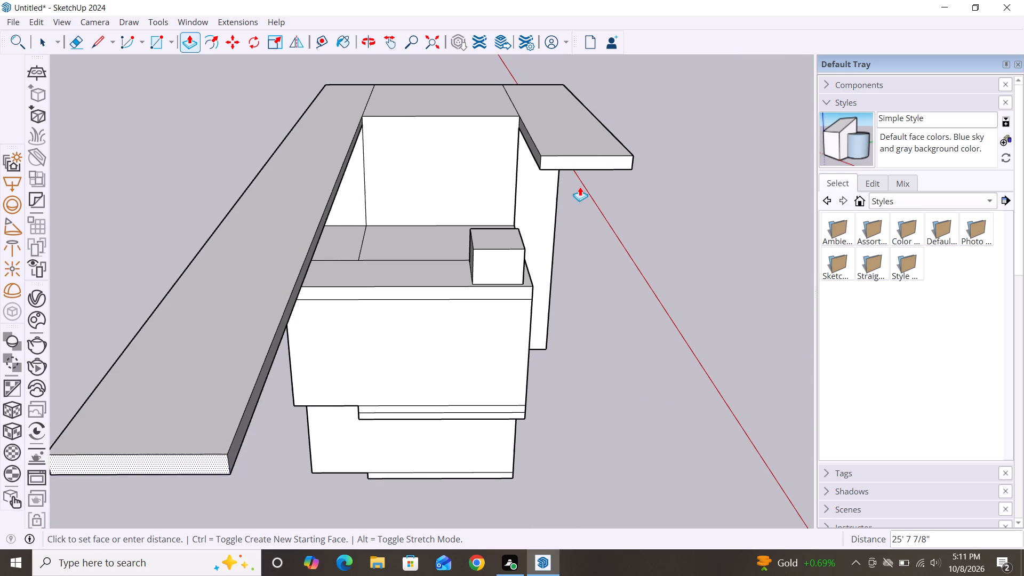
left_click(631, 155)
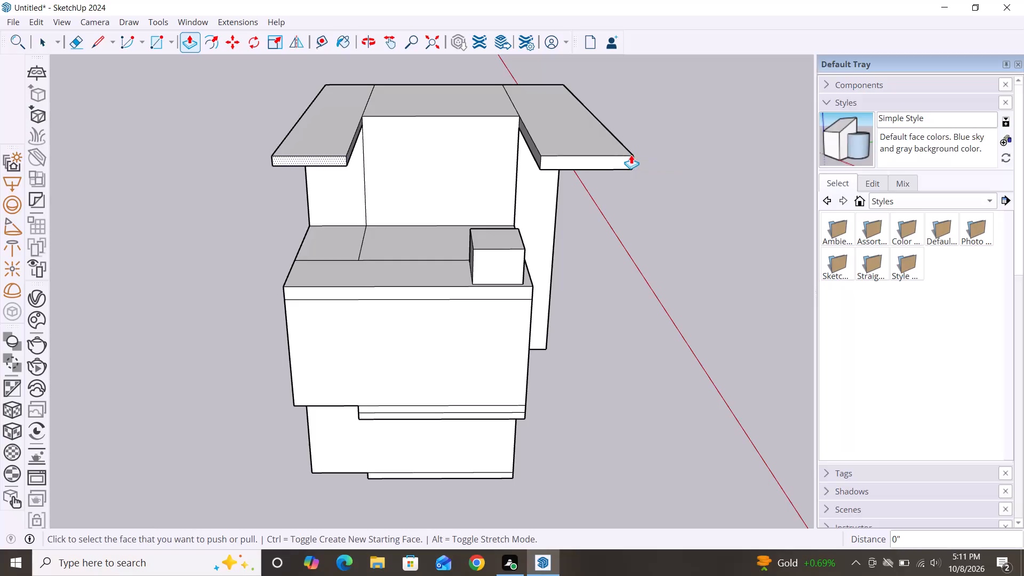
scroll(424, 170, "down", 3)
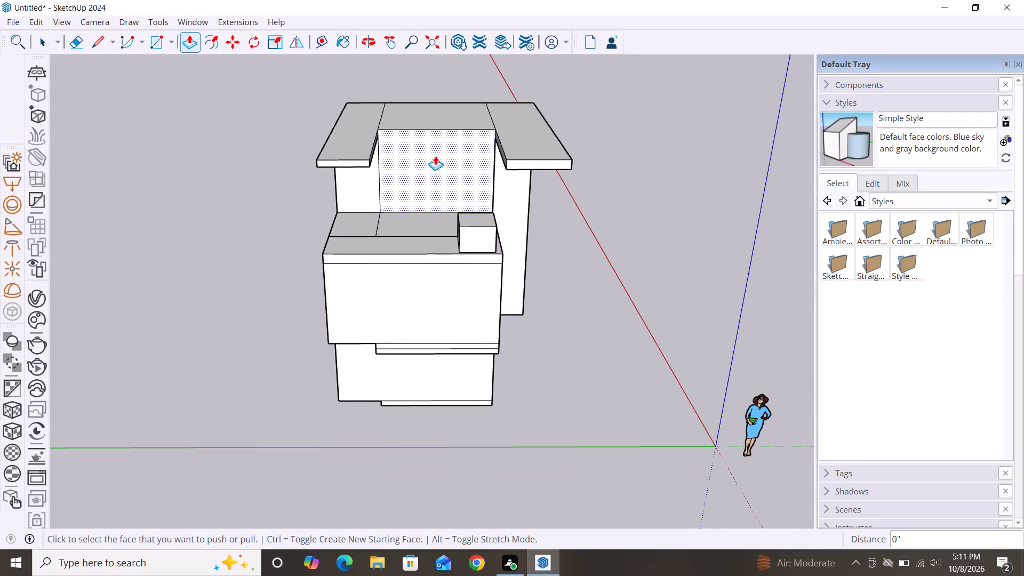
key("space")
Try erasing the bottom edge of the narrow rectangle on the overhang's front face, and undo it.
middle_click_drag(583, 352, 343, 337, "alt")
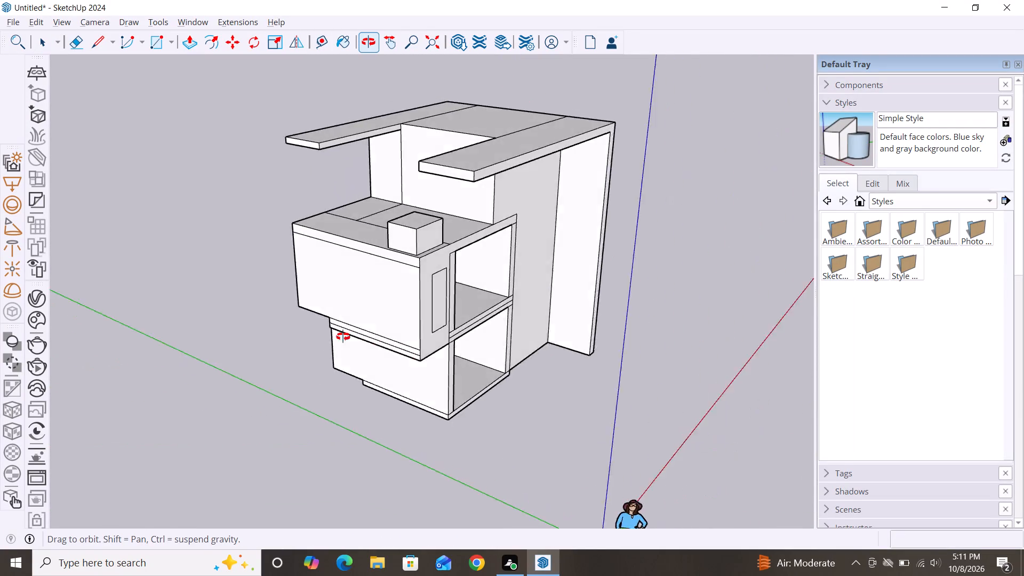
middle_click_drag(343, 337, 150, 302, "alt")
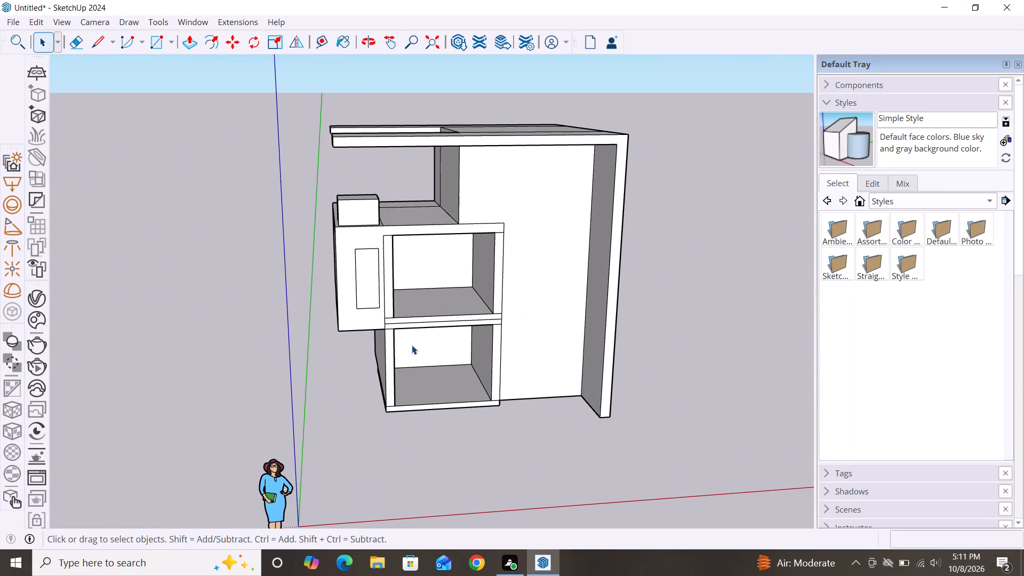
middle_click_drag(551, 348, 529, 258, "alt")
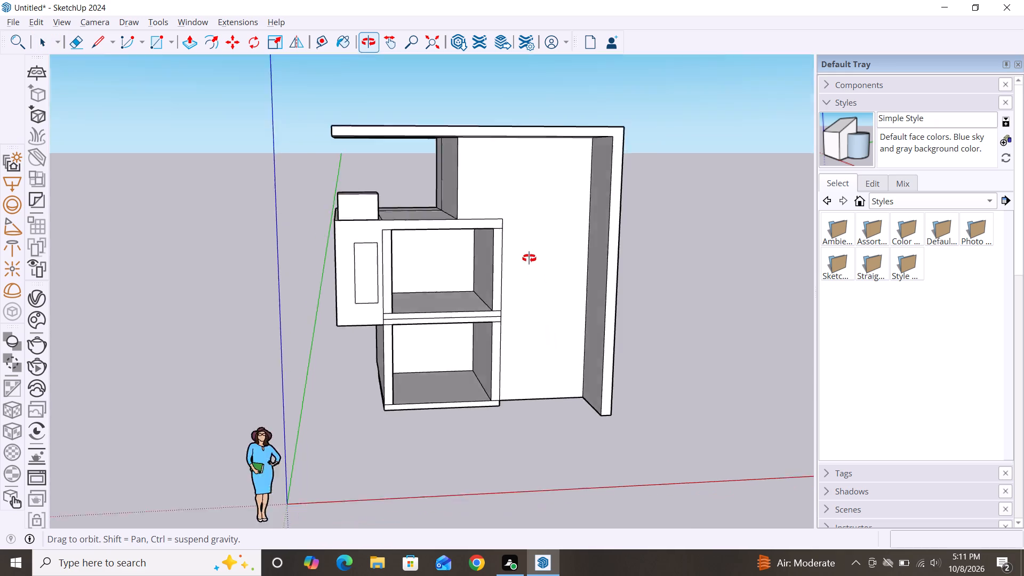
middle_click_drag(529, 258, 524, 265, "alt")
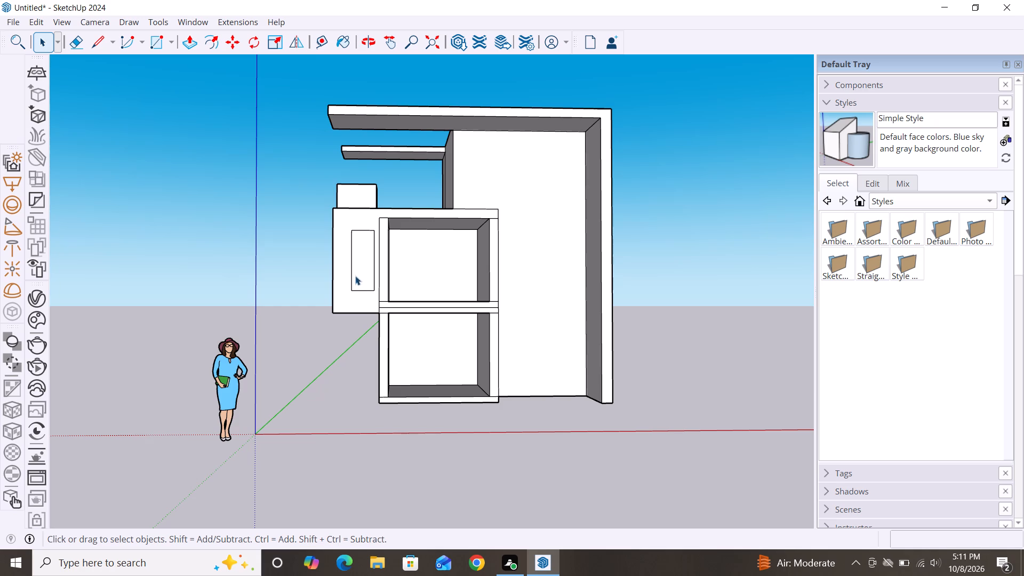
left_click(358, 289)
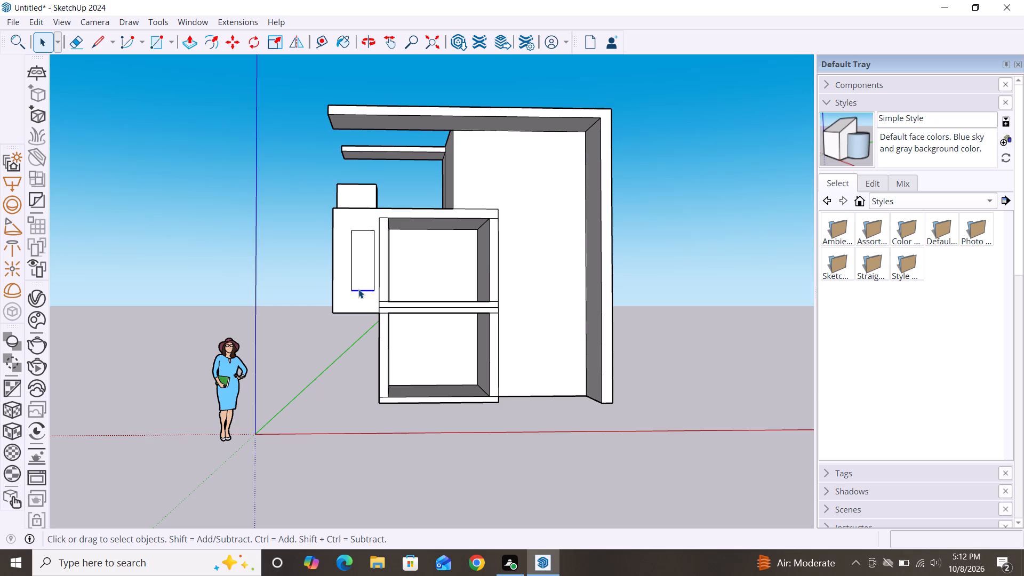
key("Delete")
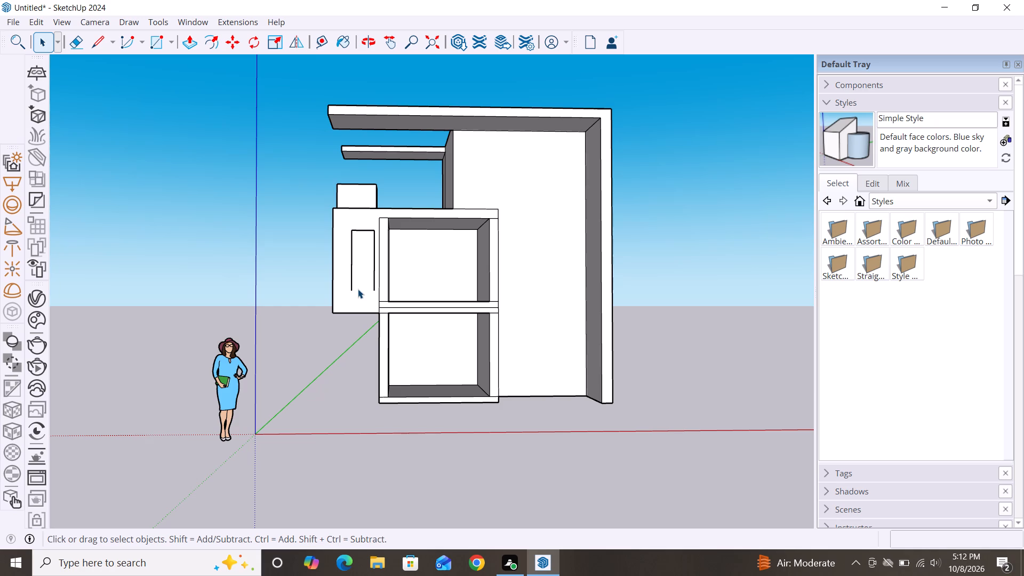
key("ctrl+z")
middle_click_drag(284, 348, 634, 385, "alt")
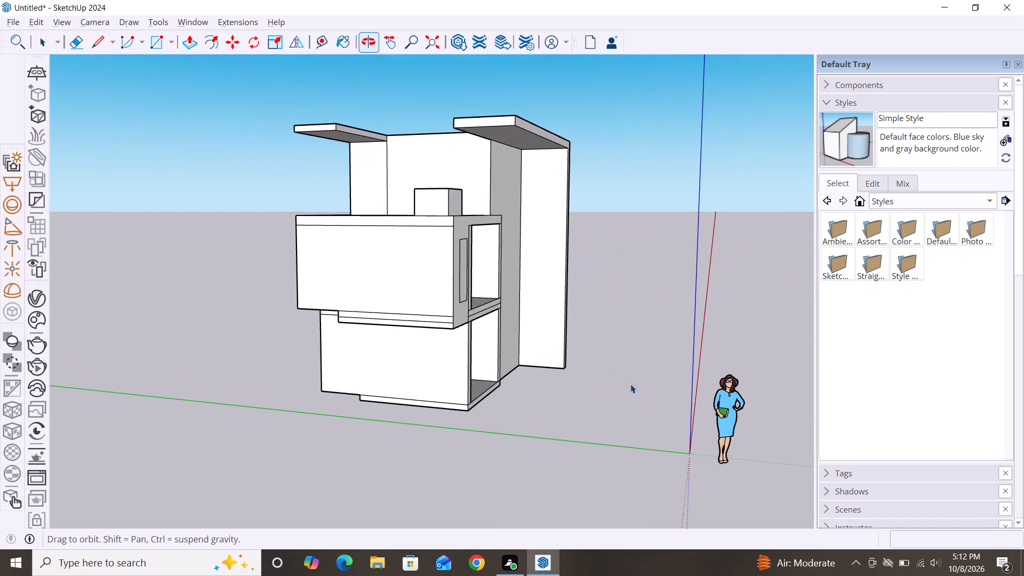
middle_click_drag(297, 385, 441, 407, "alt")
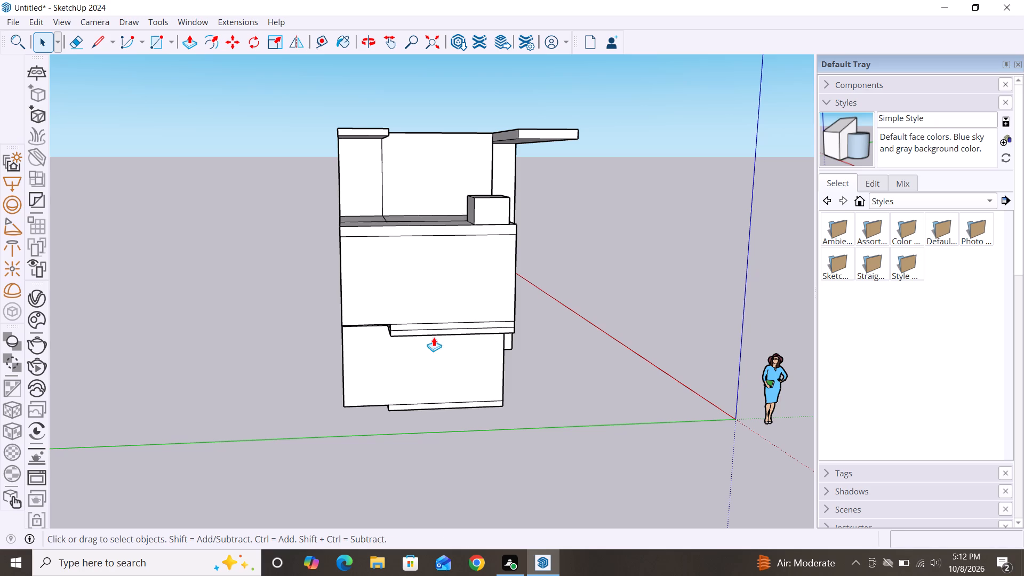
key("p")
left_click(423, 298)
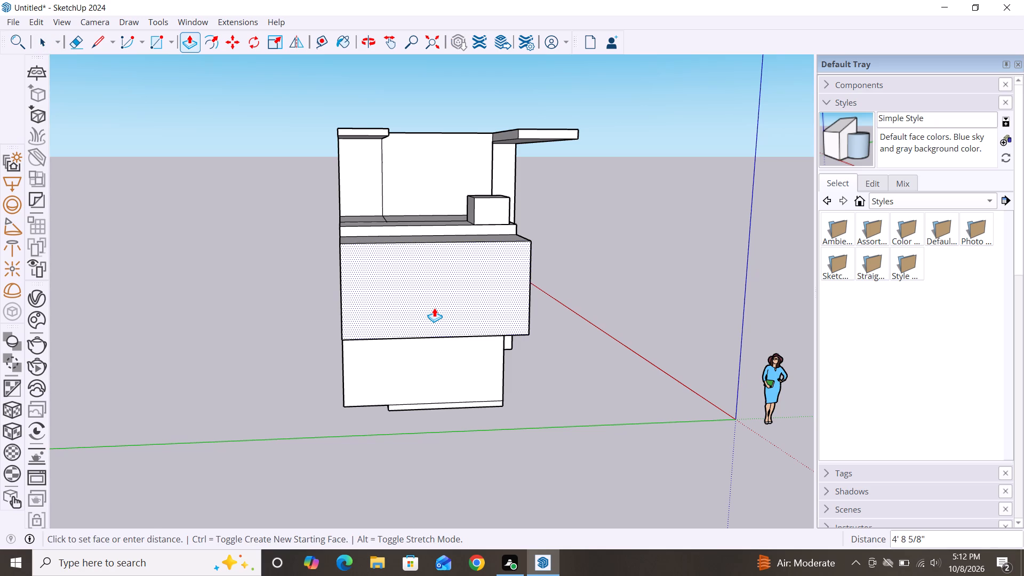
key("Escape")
Pull the overhang's outer side wall out about 1' 10 3/8", leaving its top edge band in place.
middle_click_drag(508, 365, 385, 370, "alt")
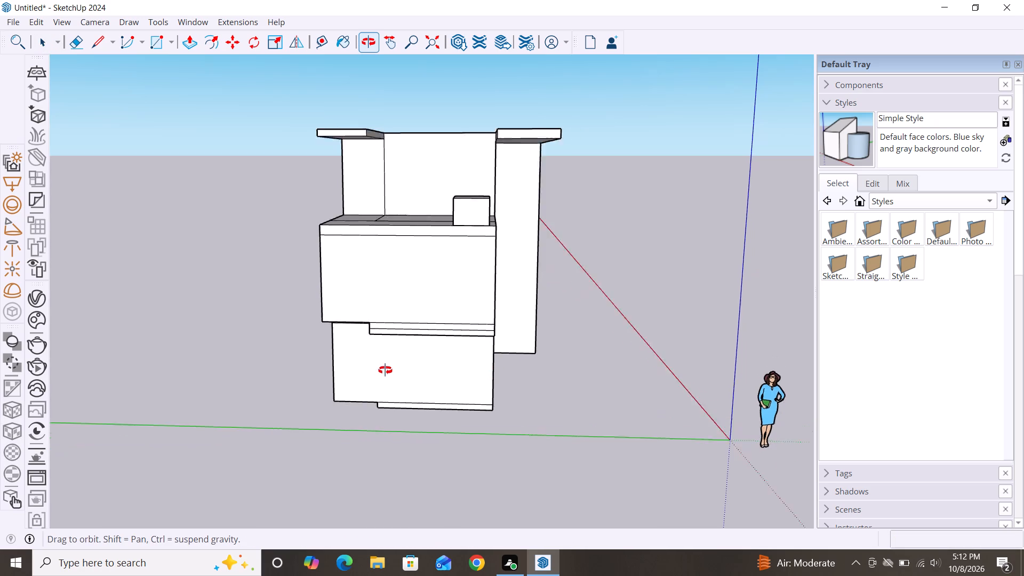
middle_click_drag(385, 370, 255, 355, "alt")
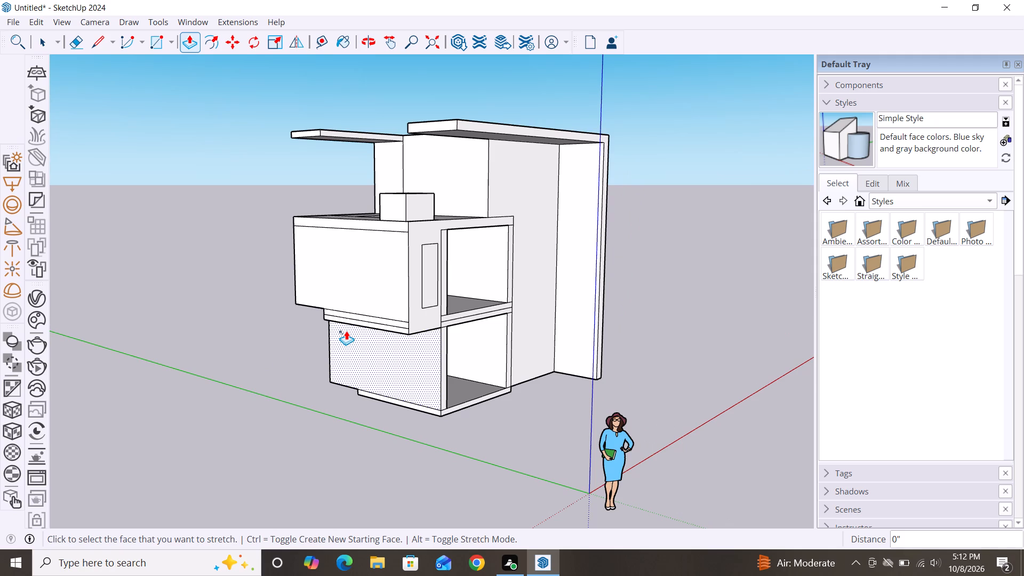
key("p")
left_click(385, 285)
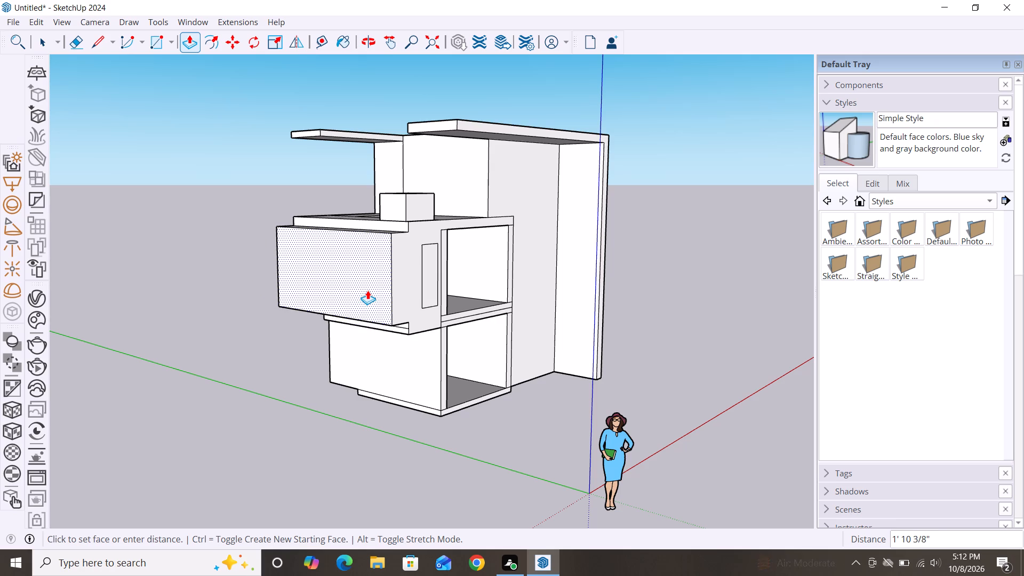
left_click(367, 290)
key("space")
Pull the two floor-band strips beneath the overhang's side wall out about 1' 10 3/8", flush with that wall.
middle_click_drag(370, 484, 529, 484, "alt")
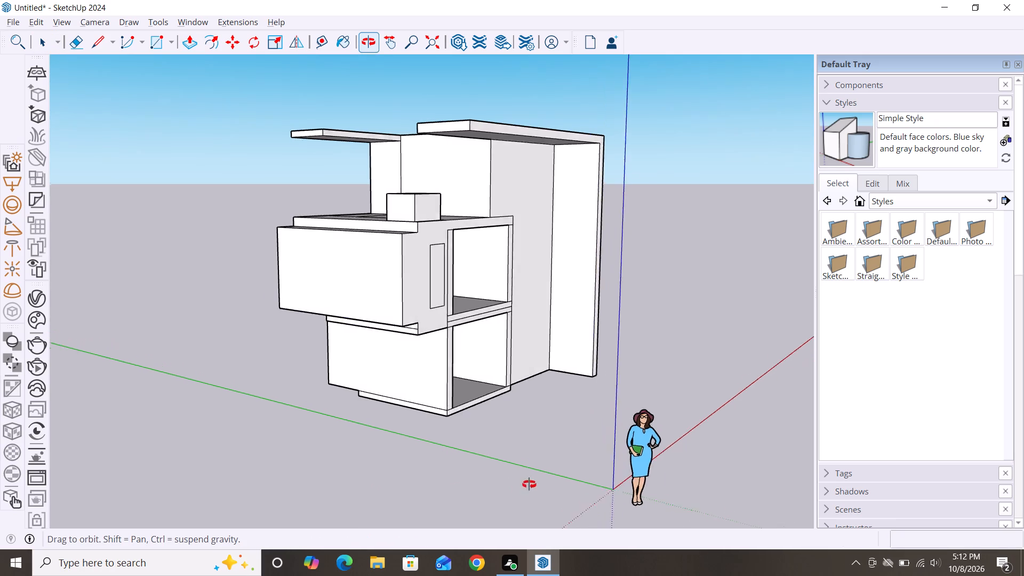
middle_click_drag(529, 484, 567, 390, "alt")
scroll(431, 311, "up", 3)
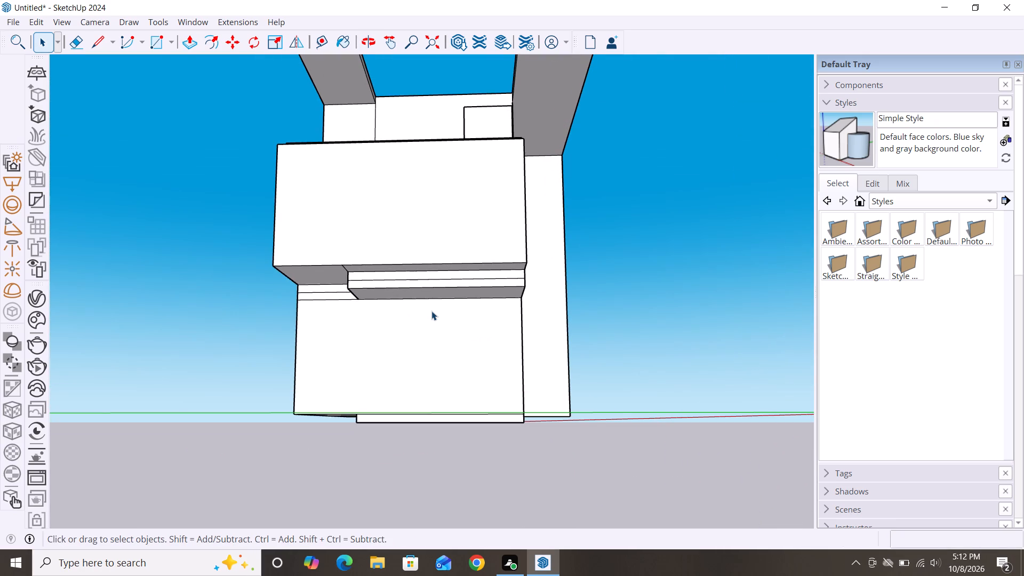
scroll(431, 311, "down", 2)
middle_click_drag(437, 368, 402, 496, "alt")
middle_click_drag(431, 412, 463, 312, "alt")
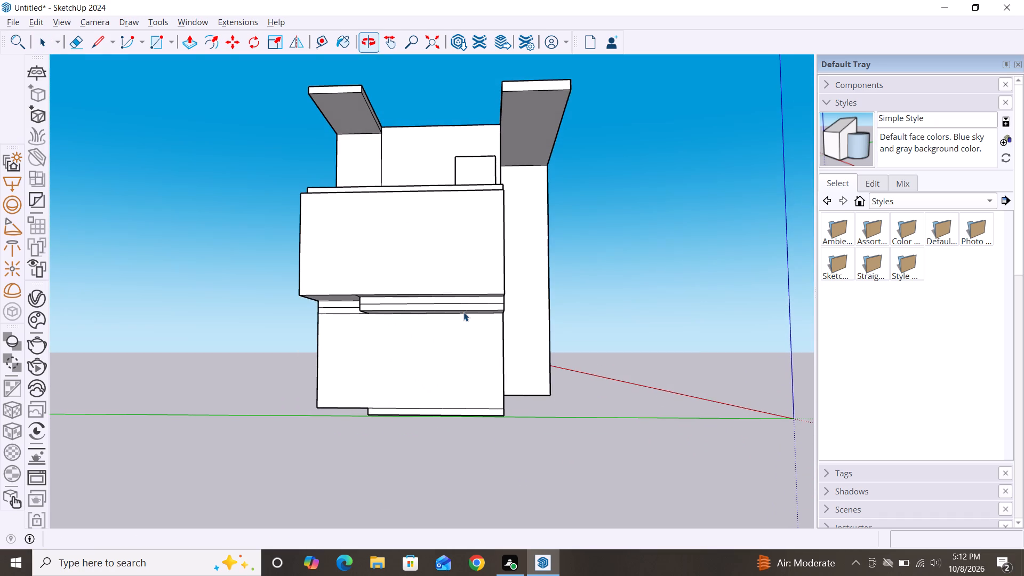
key("p")
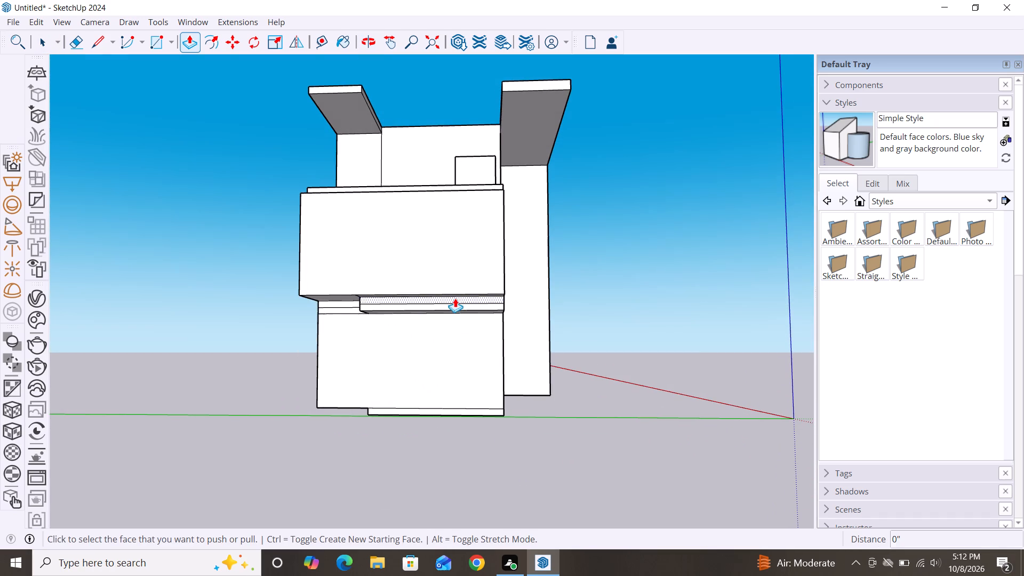
left_click(455, 298)
left_click(437, 229)
left_click(439, 306)
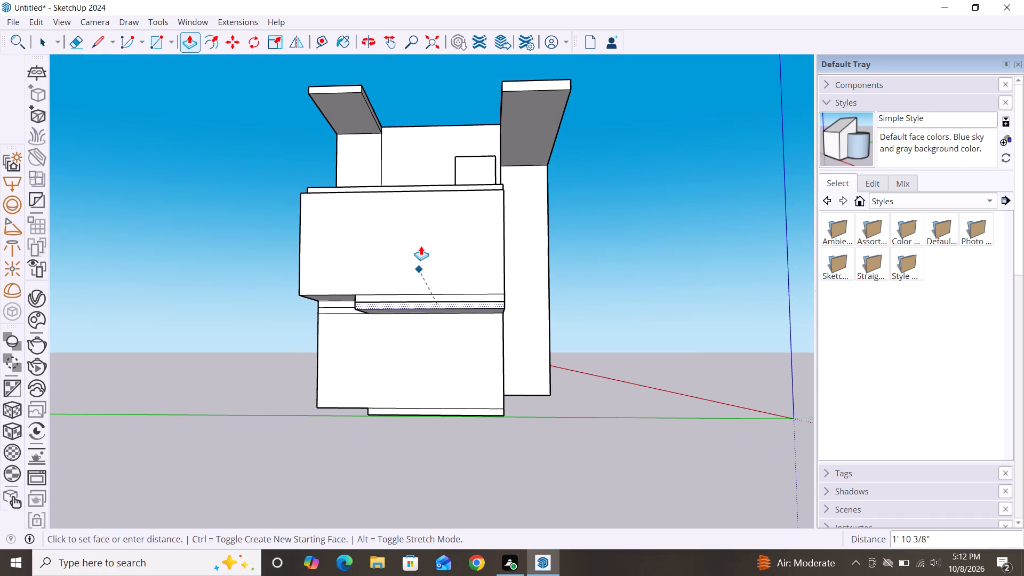
left_click(428, 238)
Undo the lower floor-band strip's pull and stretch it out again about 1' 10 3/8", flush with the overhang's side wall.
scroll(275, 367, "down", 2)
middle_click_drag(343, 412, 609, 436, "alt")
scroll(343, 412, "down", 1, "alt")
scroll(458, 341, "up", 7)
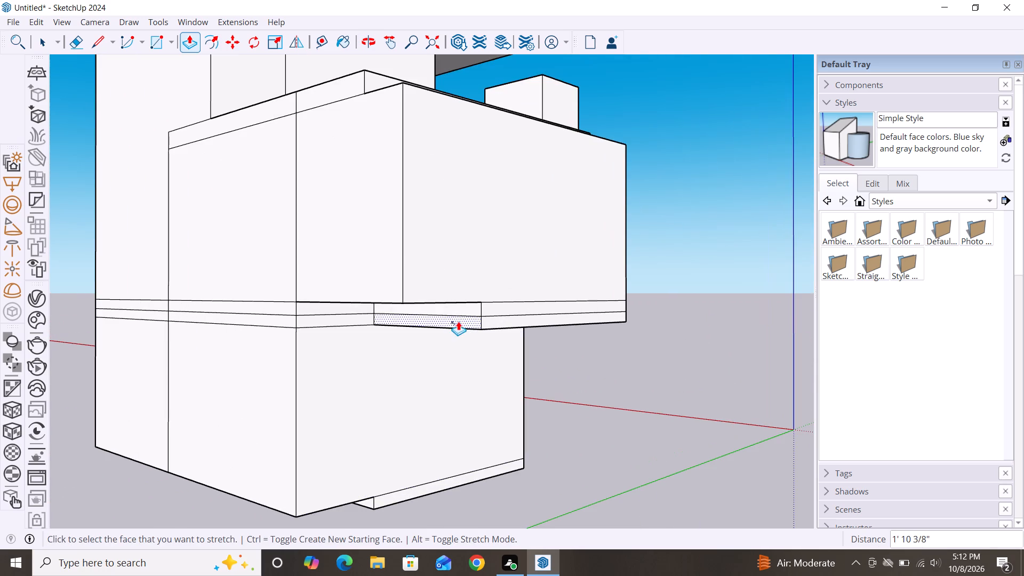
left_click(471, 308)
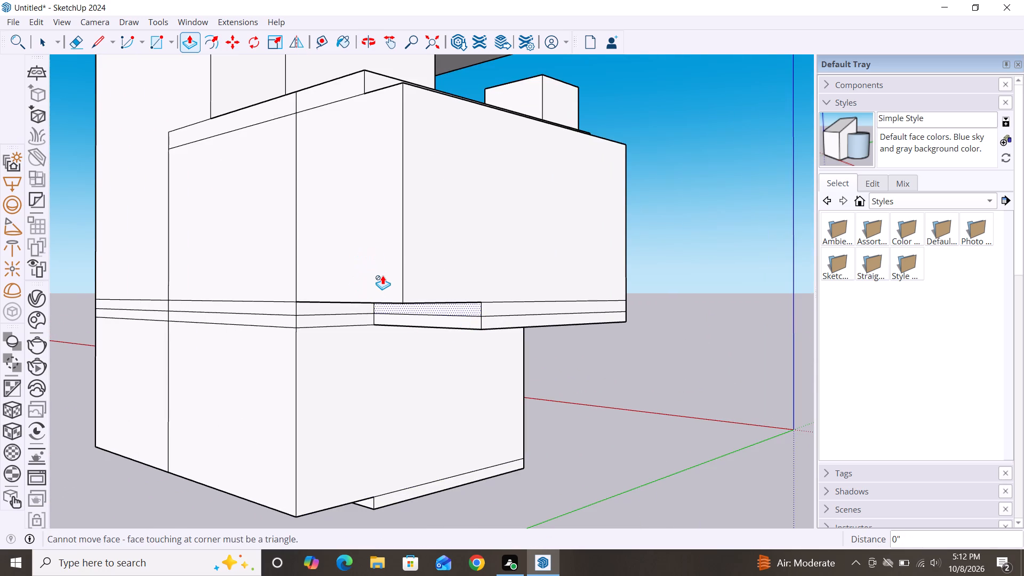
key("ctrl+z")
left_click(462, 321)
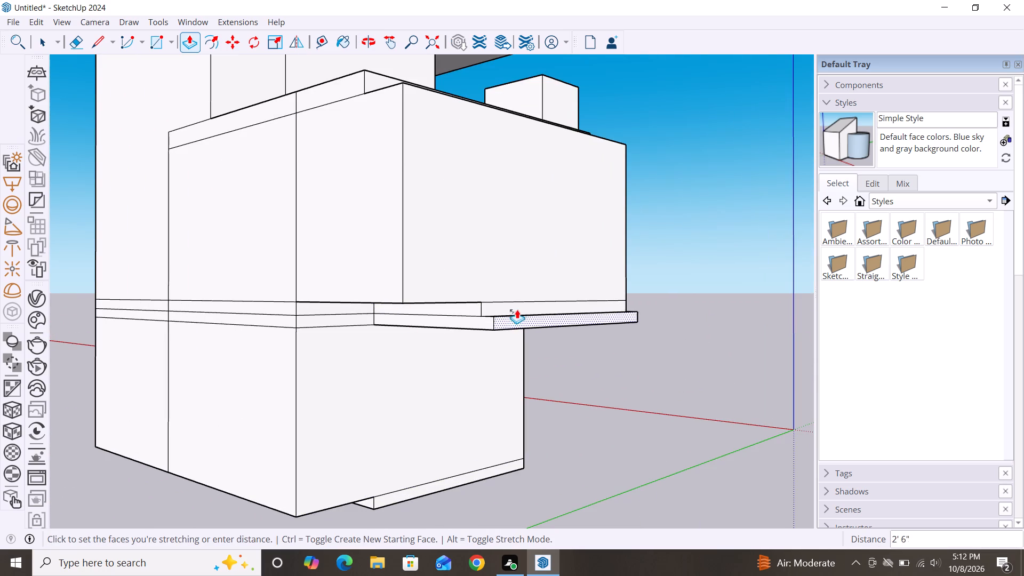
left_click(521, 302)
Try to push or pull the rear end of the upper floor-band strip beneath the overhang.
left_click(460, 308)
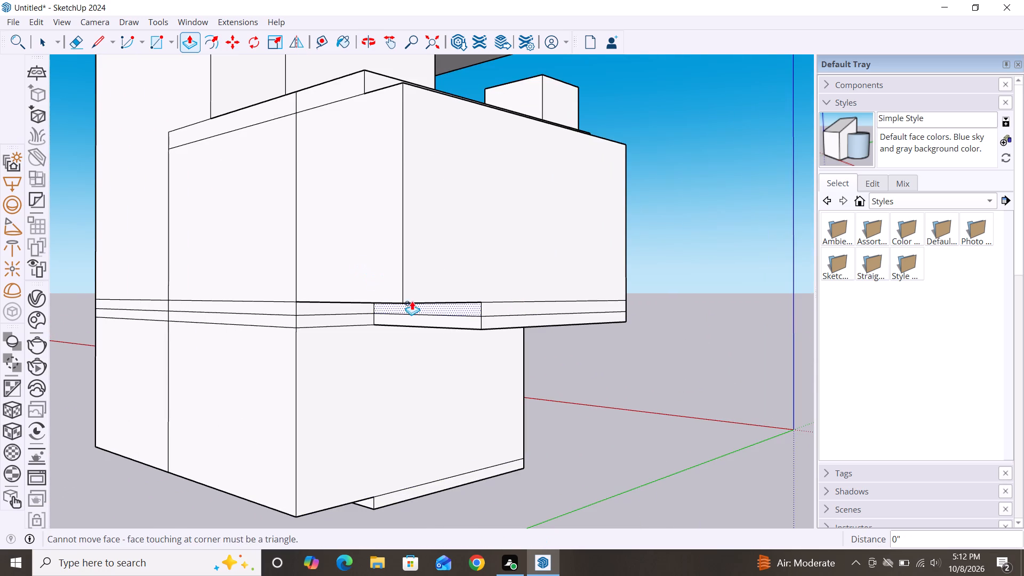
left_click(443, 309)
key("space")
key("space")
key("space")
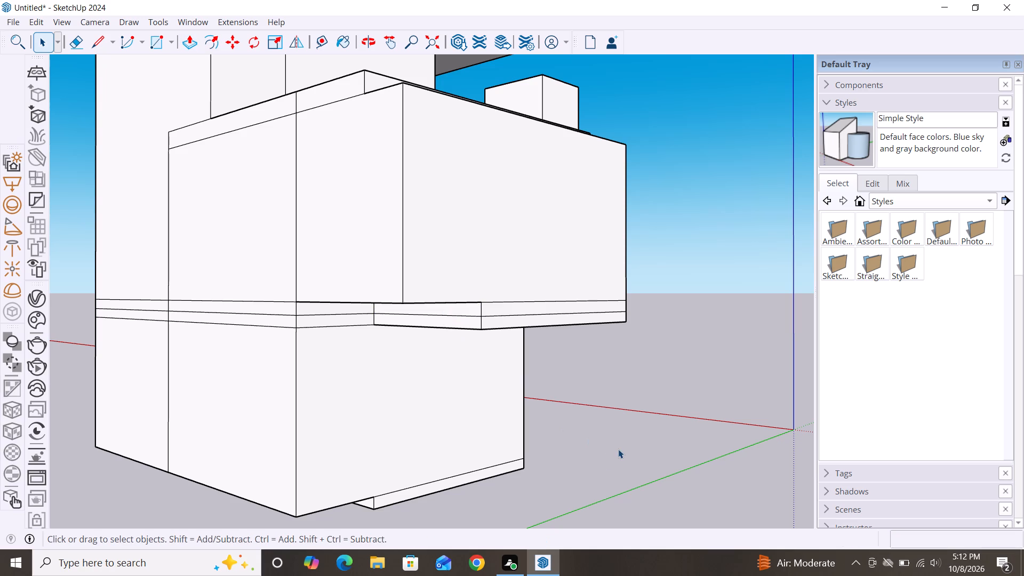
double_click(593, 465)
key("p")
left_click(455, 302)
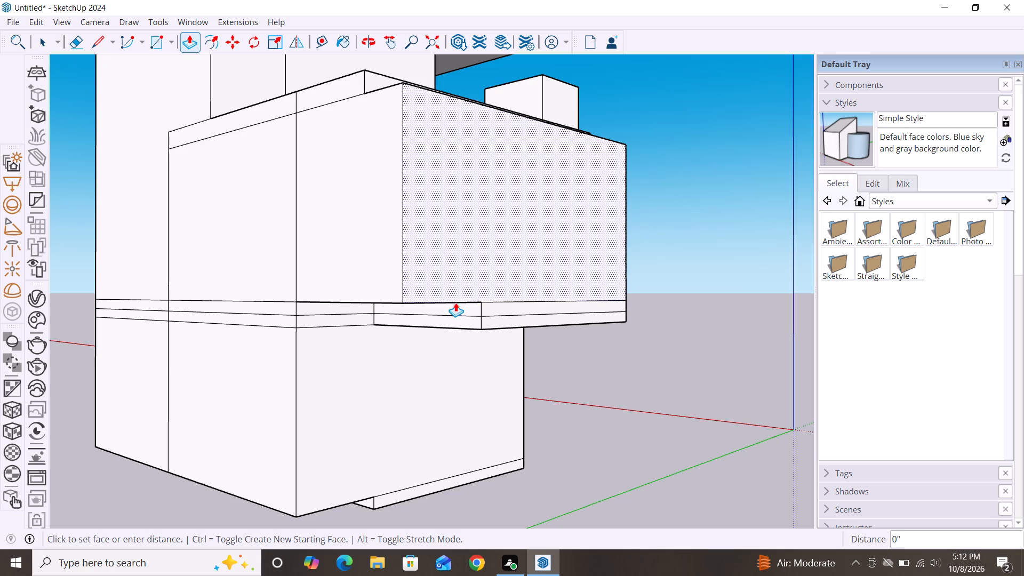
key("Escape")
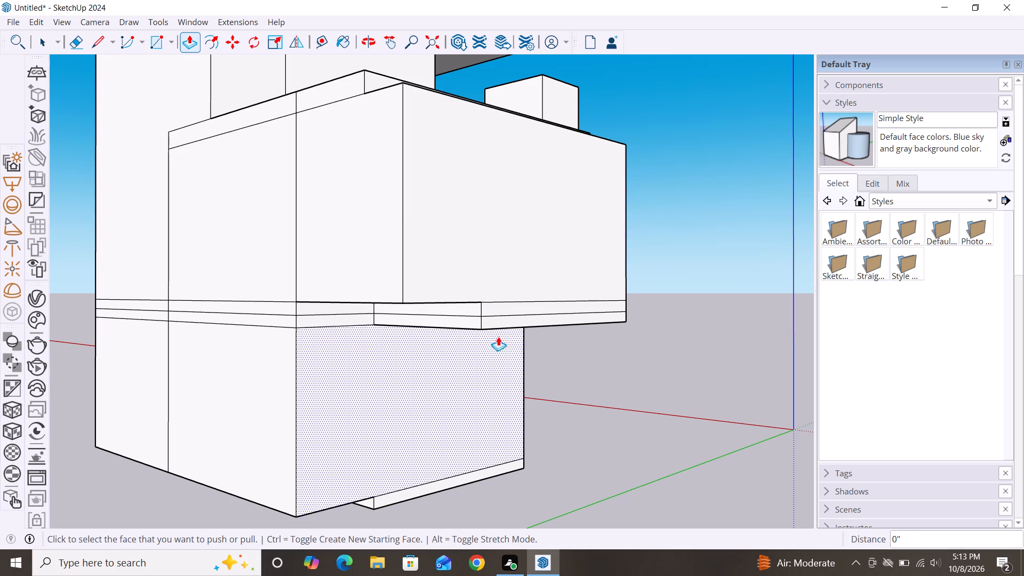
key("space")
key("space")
Pull the rear ends of both floor-band strips beneath the overhang out about 3' 9 15/16", flush with the overhang's rear wall.
type("p")
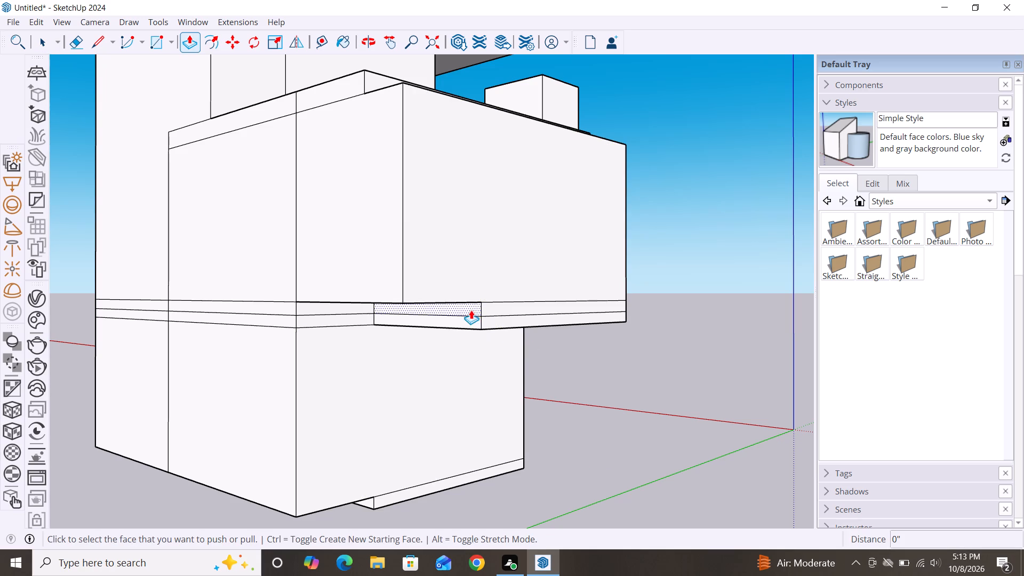
left_click(471, 310)
left_click(400, 242)
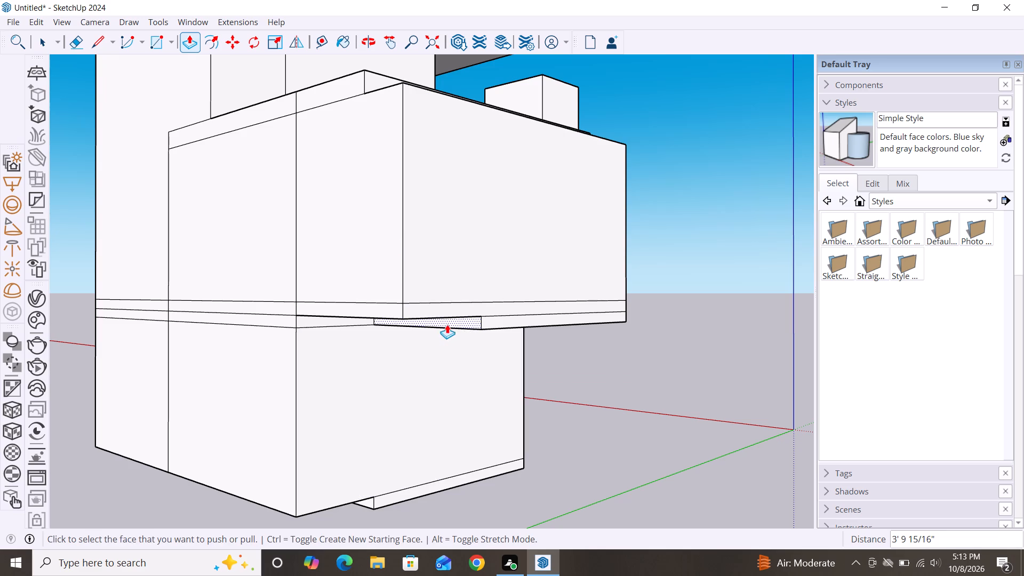
left_click(447, 324)
left_click(396, 251)
Examine the extended overhang and its floor bands from the outer side and the open front.
scroll(483, 293, "down", 5)
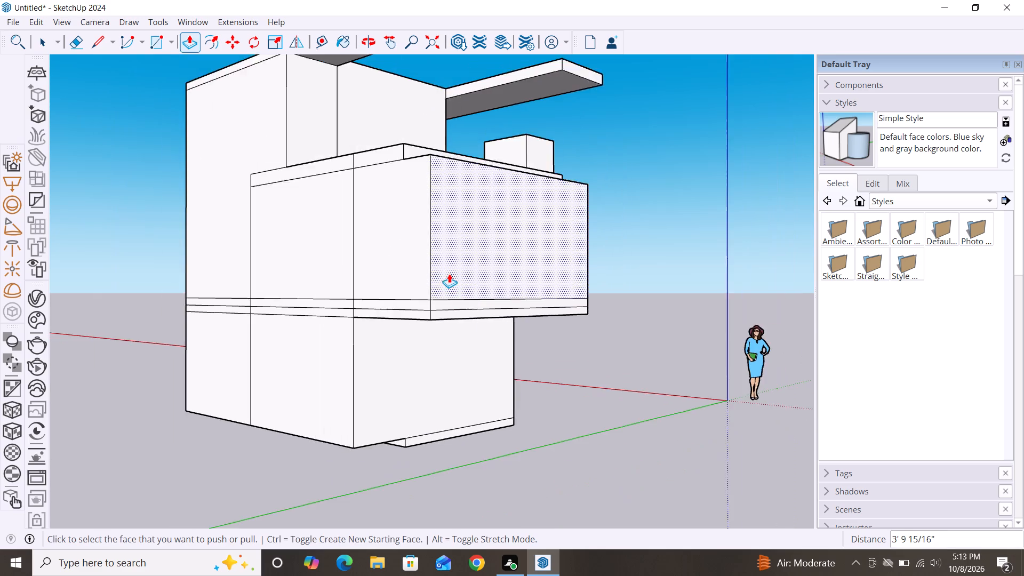
scroll(449, 274, "down", 6)
middle_click_drag(556, 431, 251, 406, "alt")
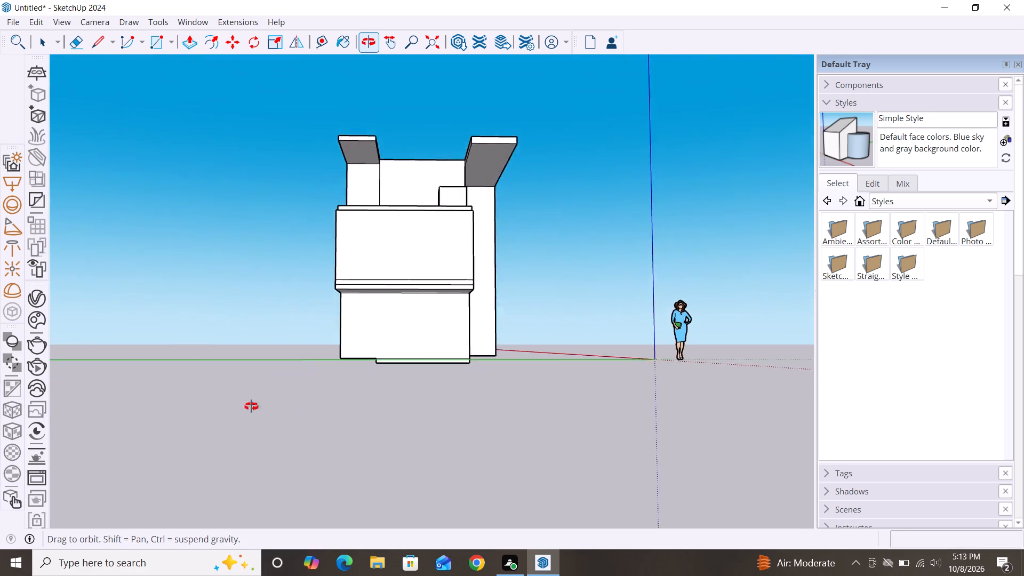
middle_click_drag(251, 406, 207, 412, "alt")
middle_click_drag(515, 476, 260, 466, "alt")
middle_click_drag(553, 452, 424, 452, "alt")
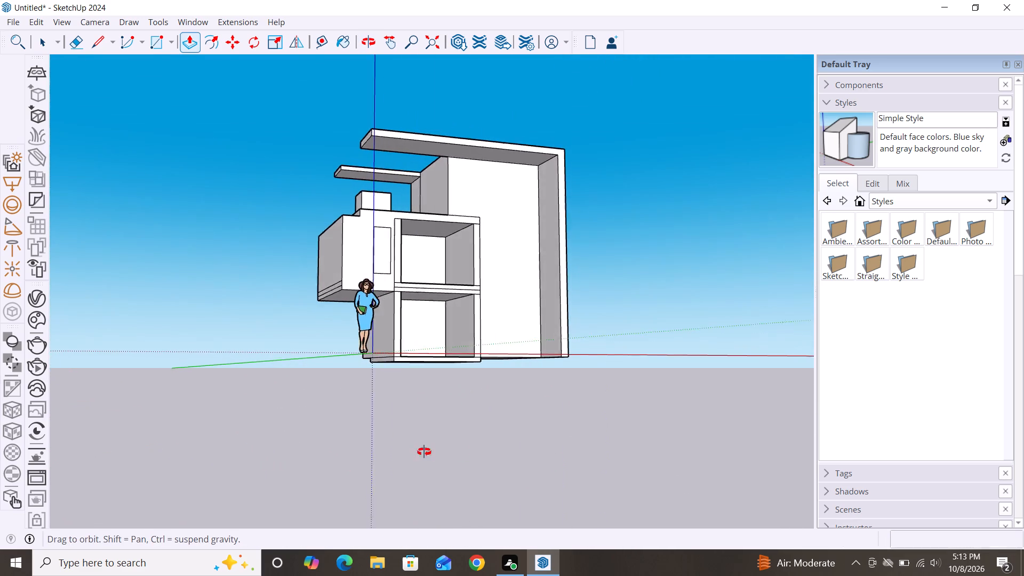
middle_click_drag(424, 452, 382, 506, "alt")
middle_click_drag(535, 449, 616, 467)
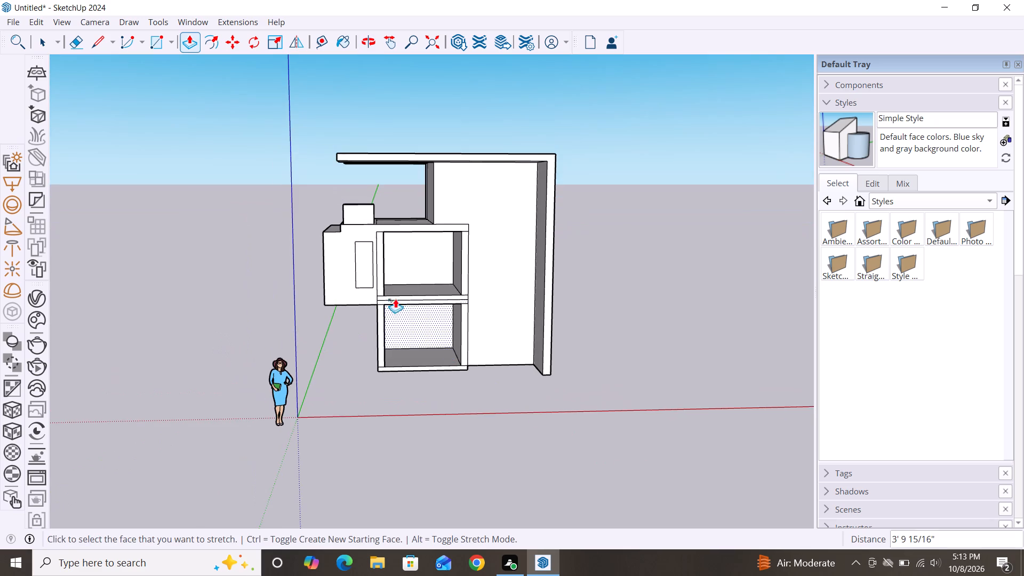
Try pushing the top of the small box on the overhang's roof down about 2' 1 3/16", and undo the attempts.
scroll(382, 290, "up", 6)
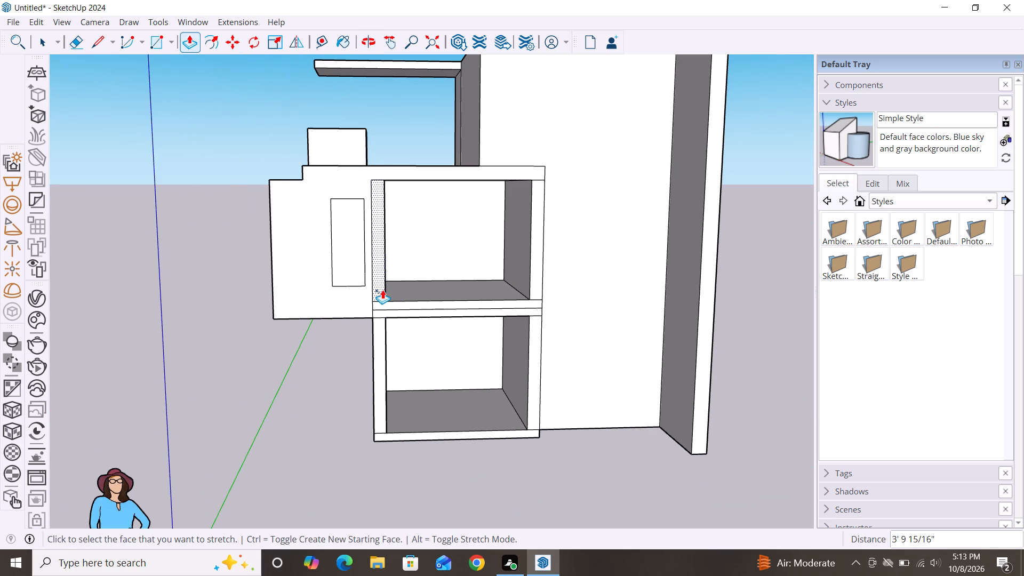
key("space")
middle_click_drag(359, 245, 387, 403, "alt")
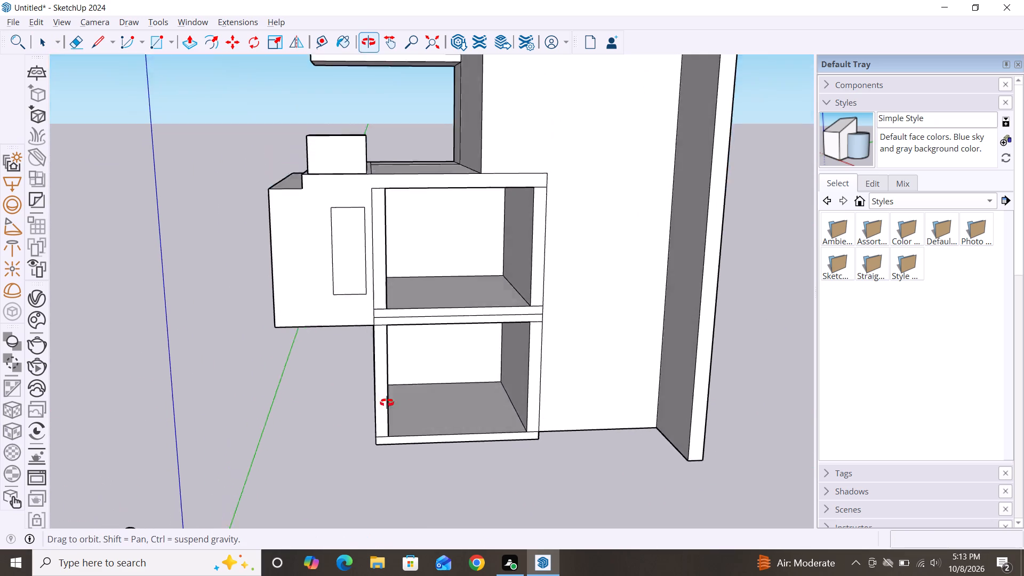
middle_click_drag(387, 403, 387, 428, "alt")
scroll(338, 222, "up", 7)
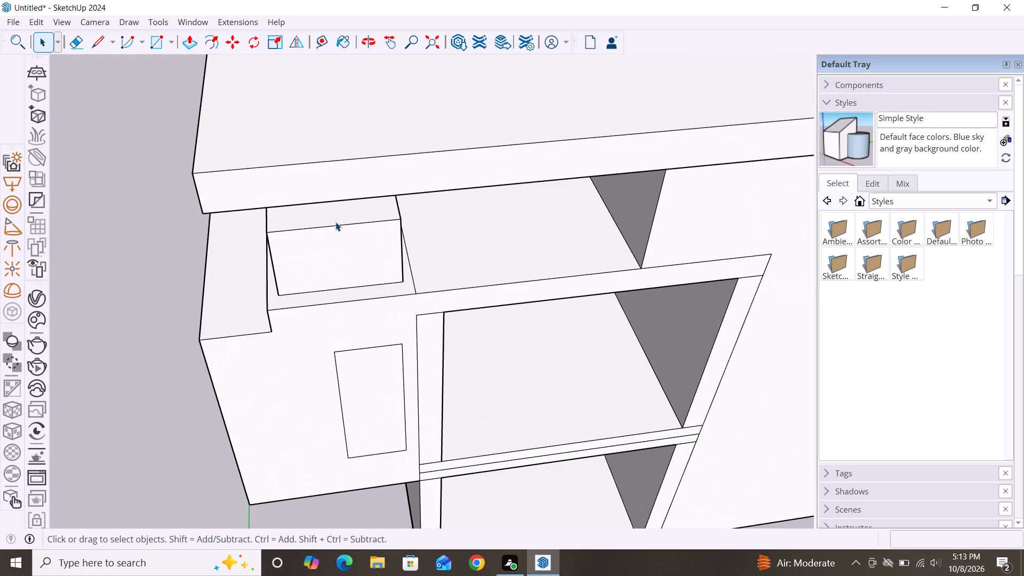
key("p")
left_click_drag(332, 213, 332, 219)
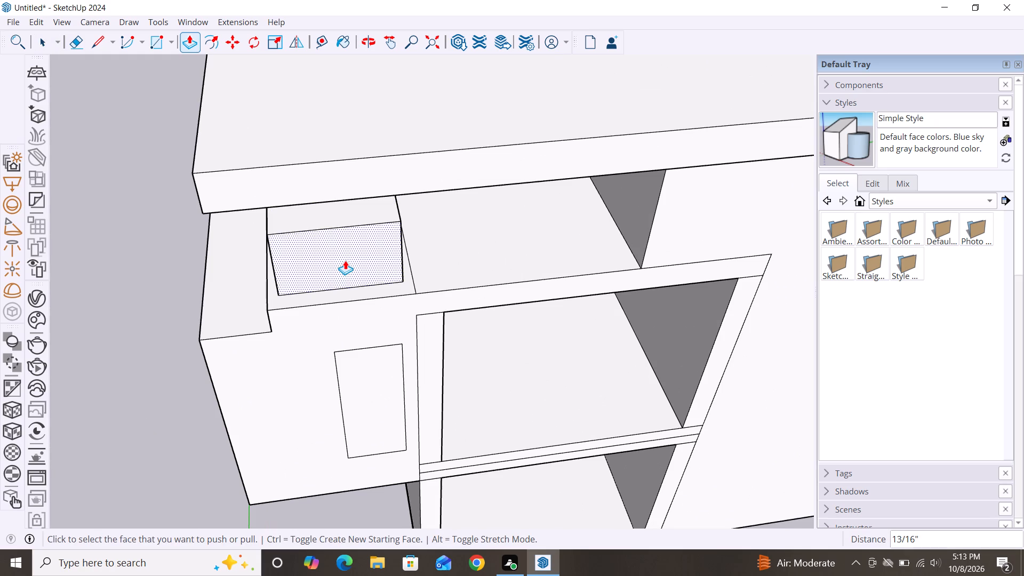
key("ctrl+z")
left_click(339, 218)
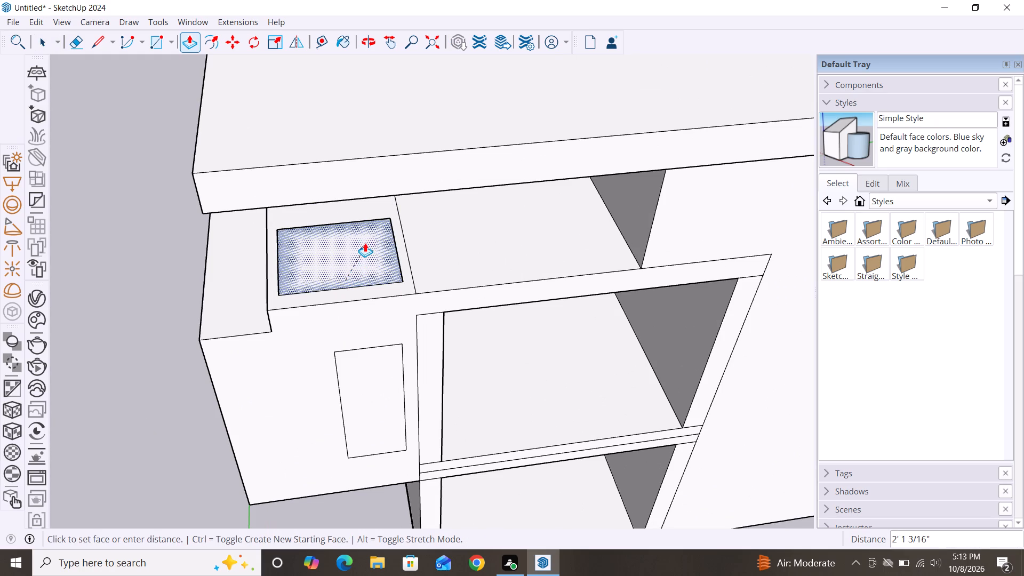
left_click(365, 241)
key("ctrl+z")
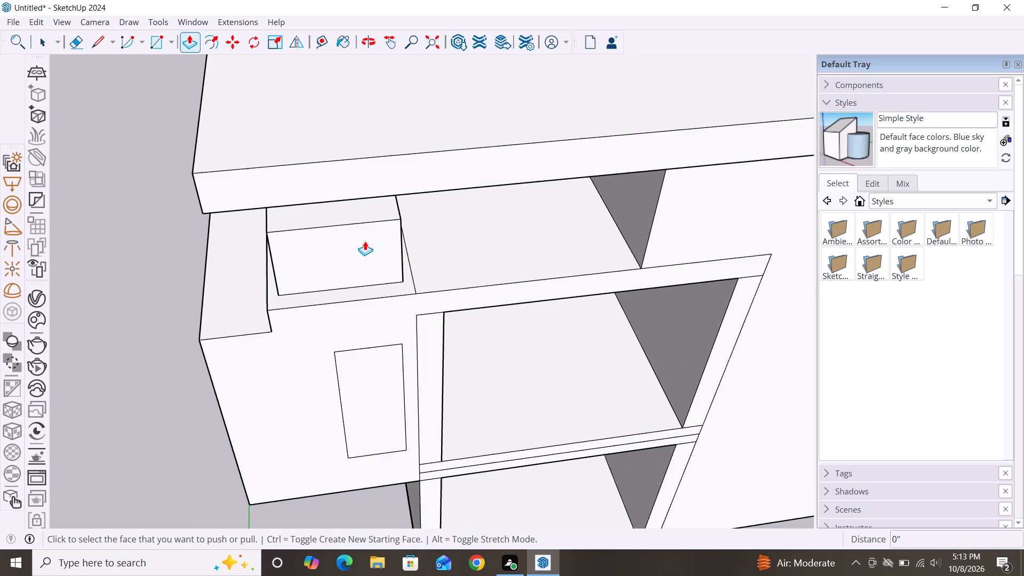
Push the top of the small roof box down about 2' 13/16", close to the overhang's roof surface.
left_click(380, 206)
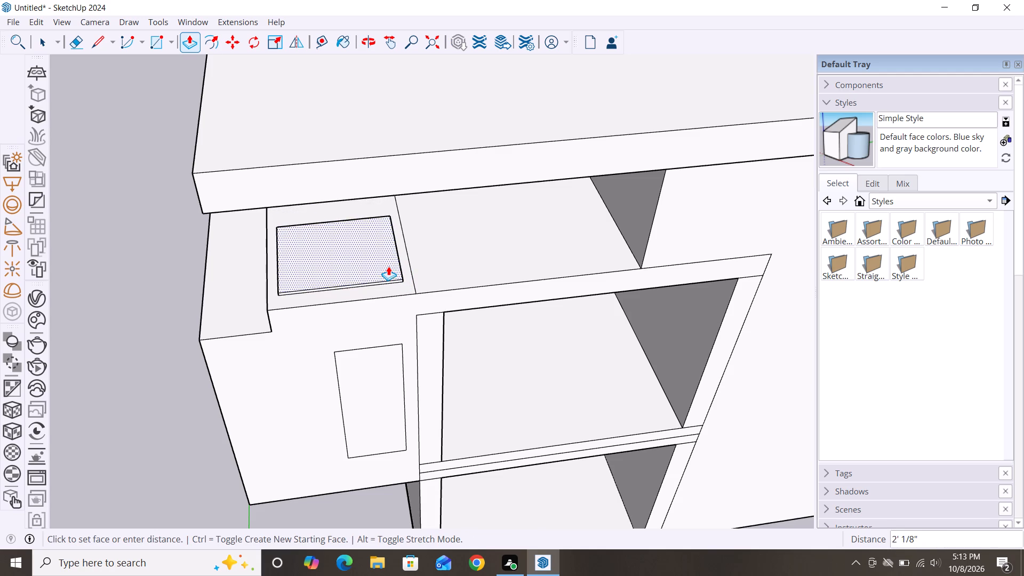
left_click(389, 267)
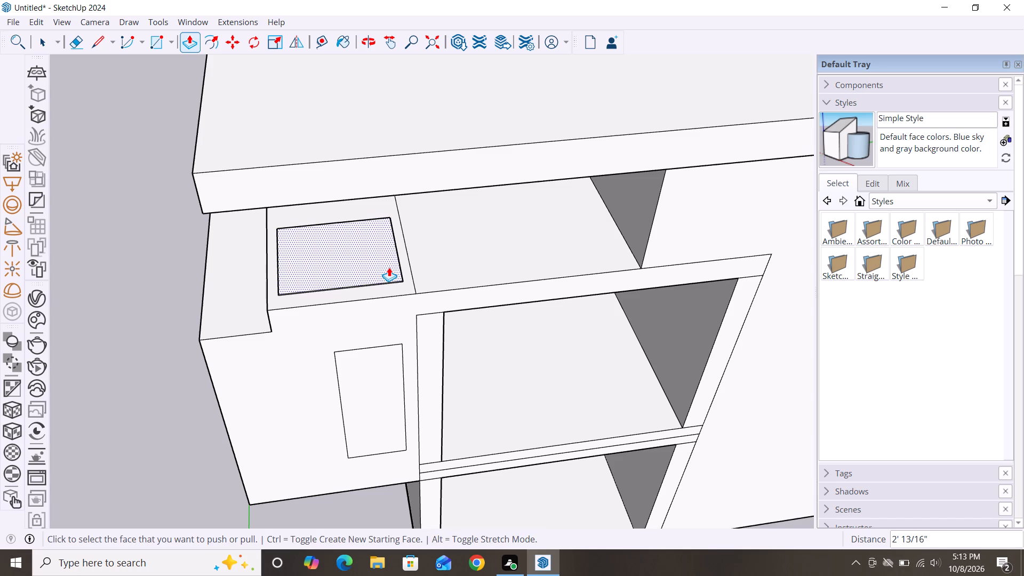
key("space")
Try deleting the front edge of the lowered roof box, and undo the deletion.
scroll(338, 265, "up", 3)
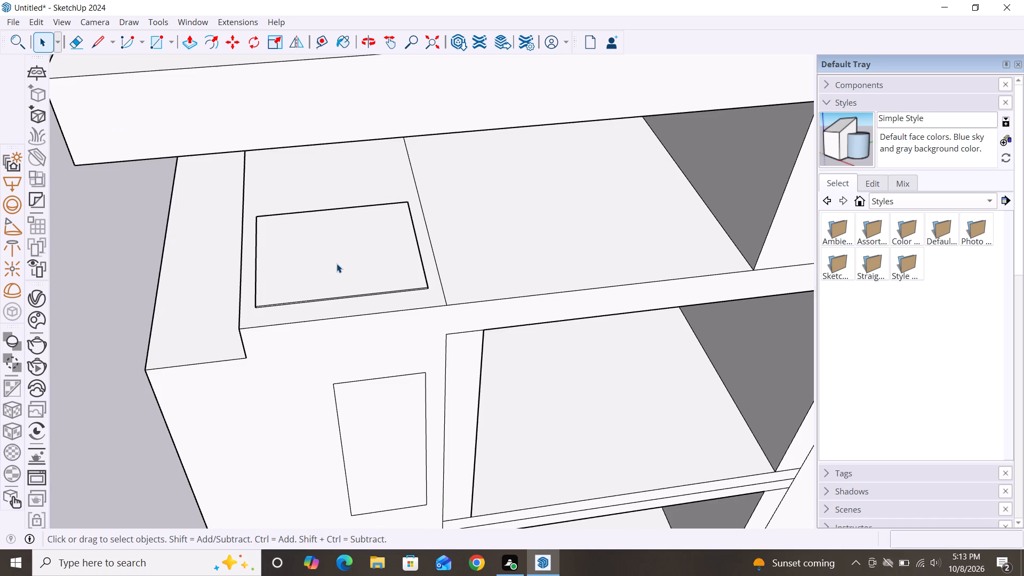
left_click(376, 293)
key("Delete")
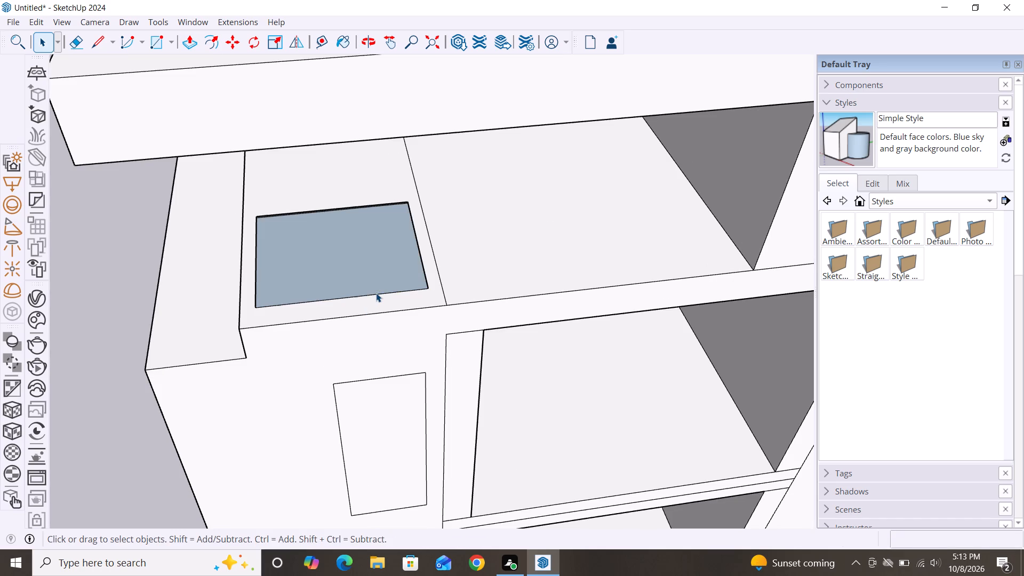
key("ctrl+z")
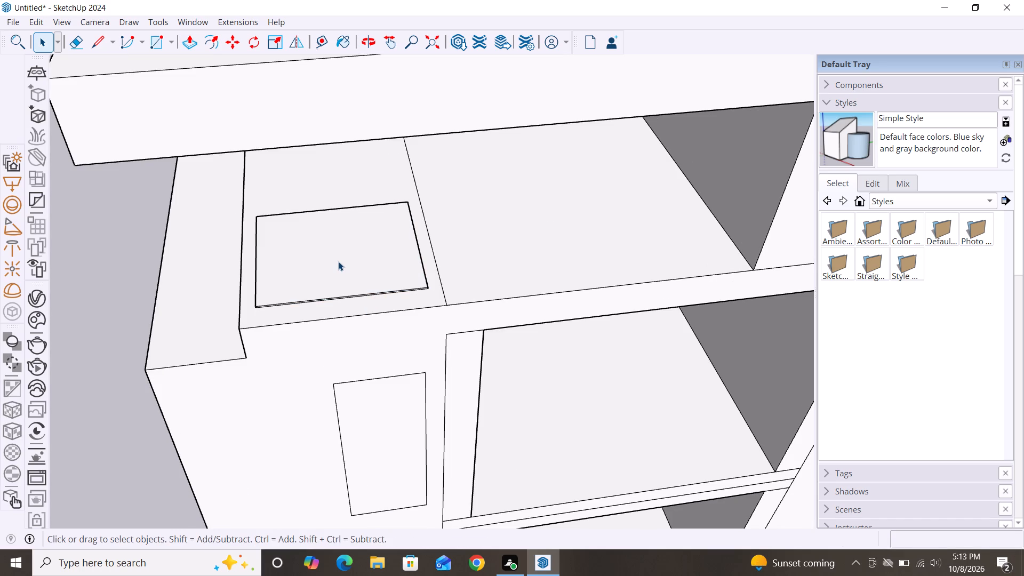
Push the lowered box top down about another 5/16" to roof level and delete its front edge.
key("p")
left_click(336, 270)
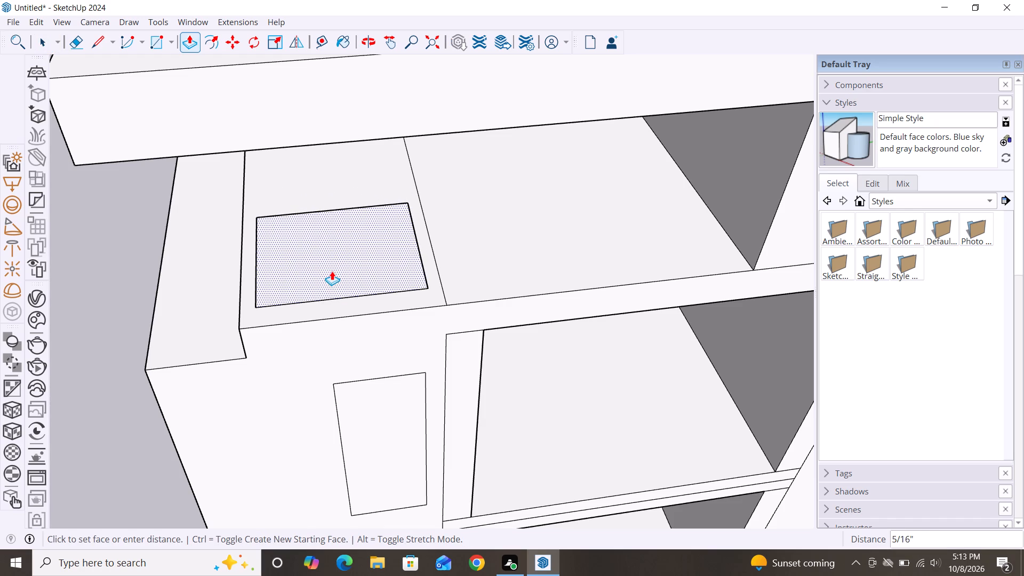
left_click(332, 271)
key("space")
left_click(345, 297)
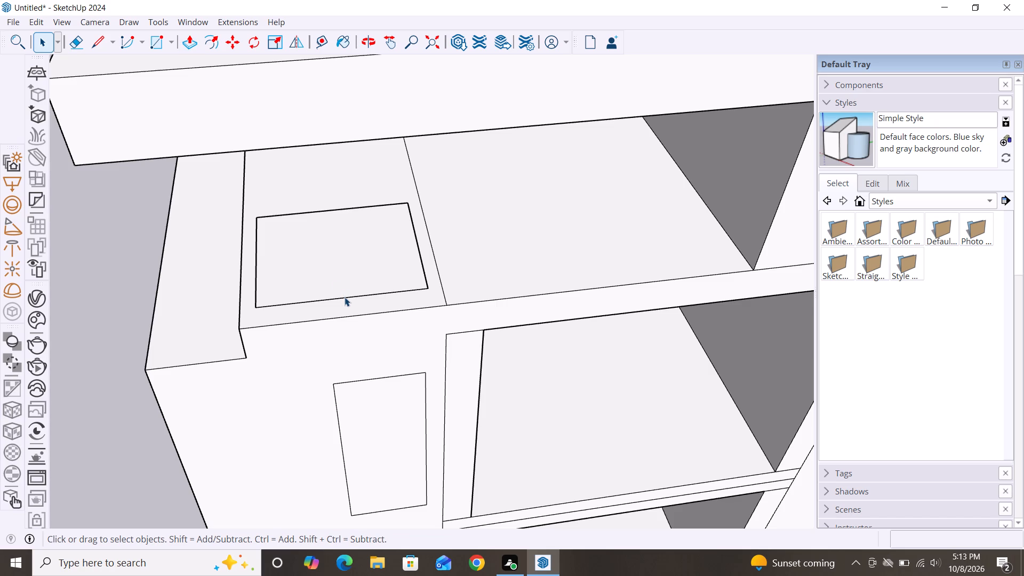
key("Delete")
Examine the rectangular opening in the overhang's roof from above, the outer side and the open front.
scroll(324, 206, "down", 3)
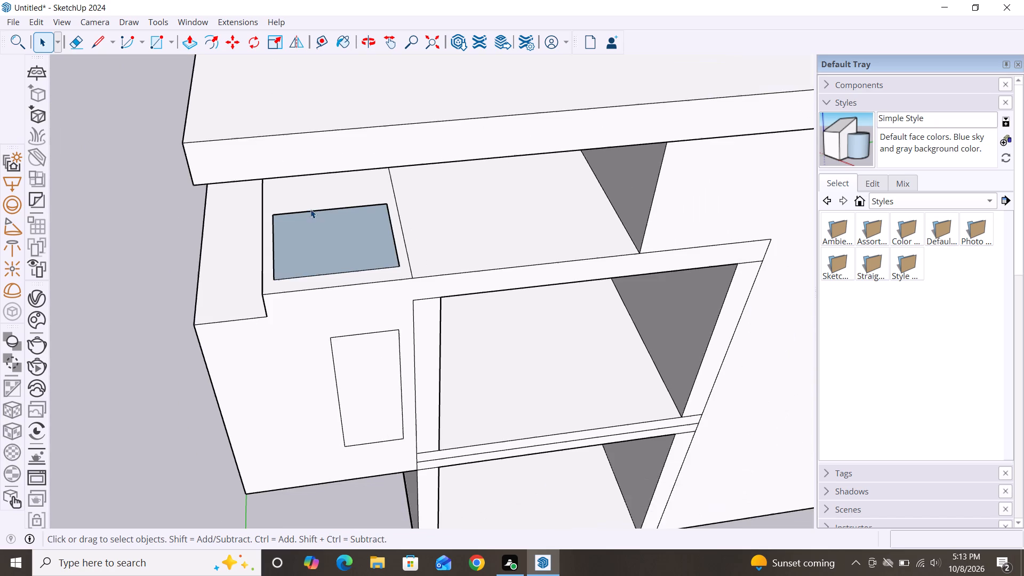
scroll(317, 215, "down", 1)
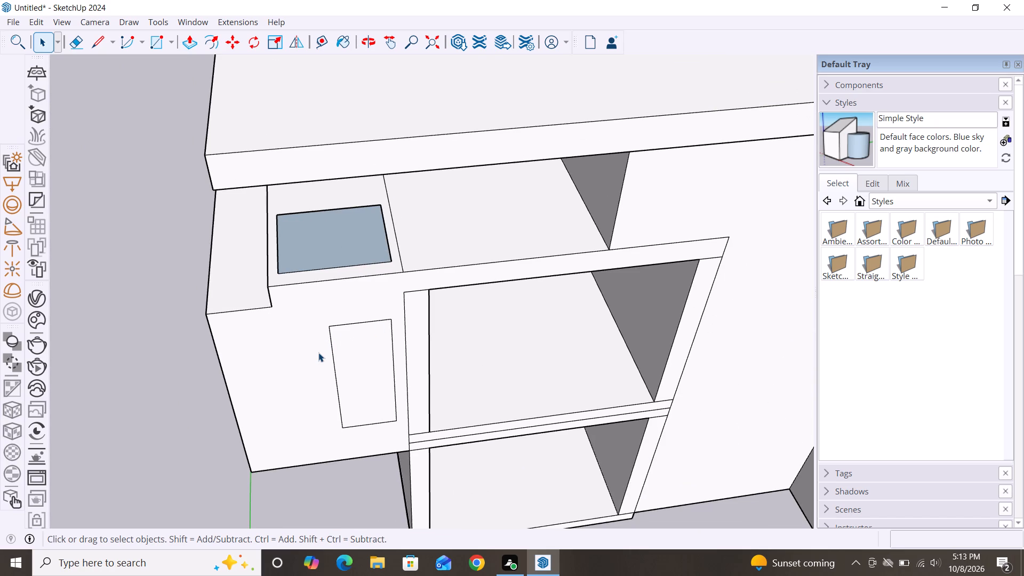
middle_click_drag(275, 363, 434, 407, "ctrl")
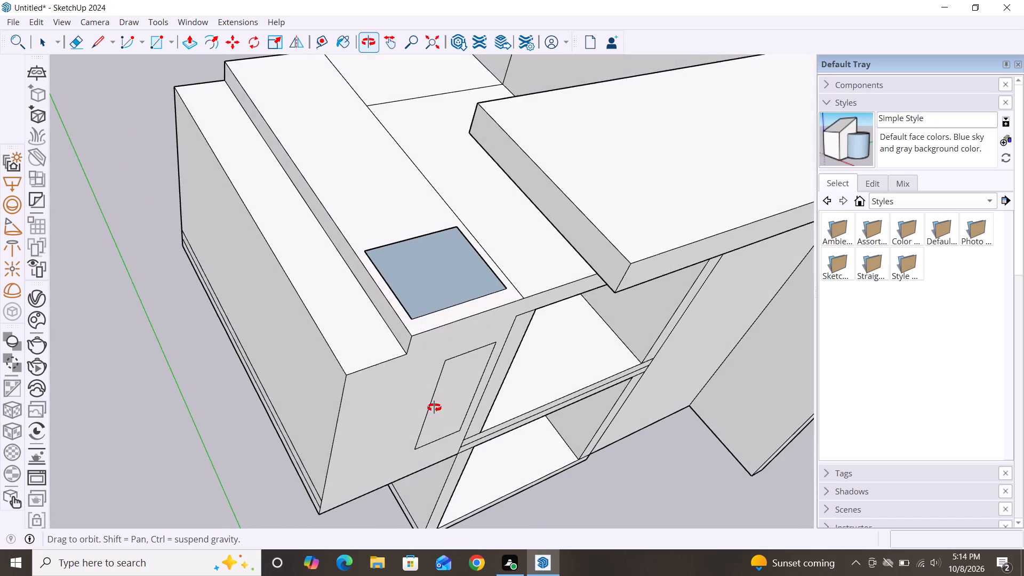
middle_click_drag(434, 407, 316, 438, "ctrl")
middle_click_drag(260, 323, 386, 415, "ctrl")
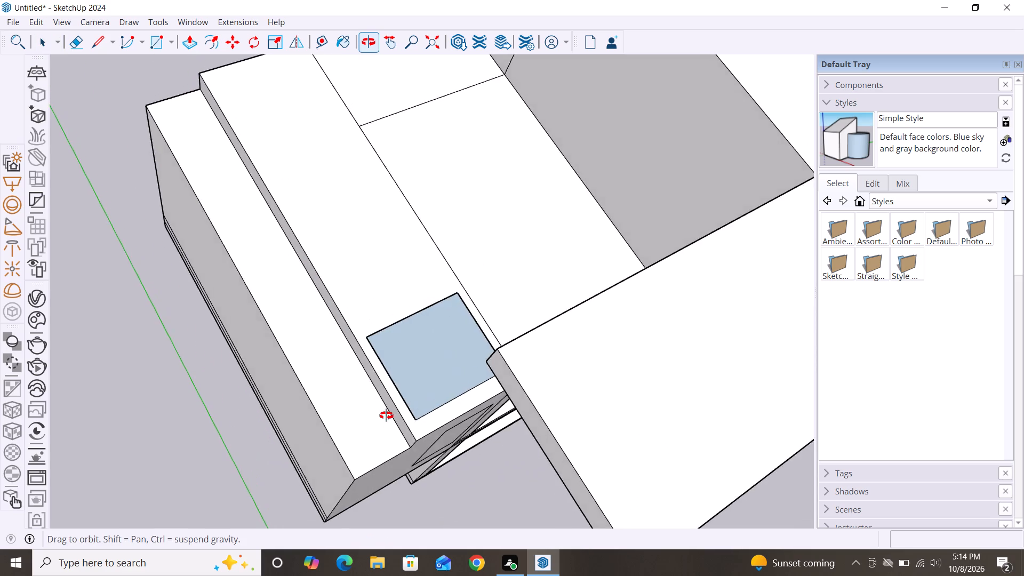
middle_click_drag(386, 415, 331, 427, "ctrl")
scroll(417, 303, "up", 3)
scroll(358, 249, "down", 2)
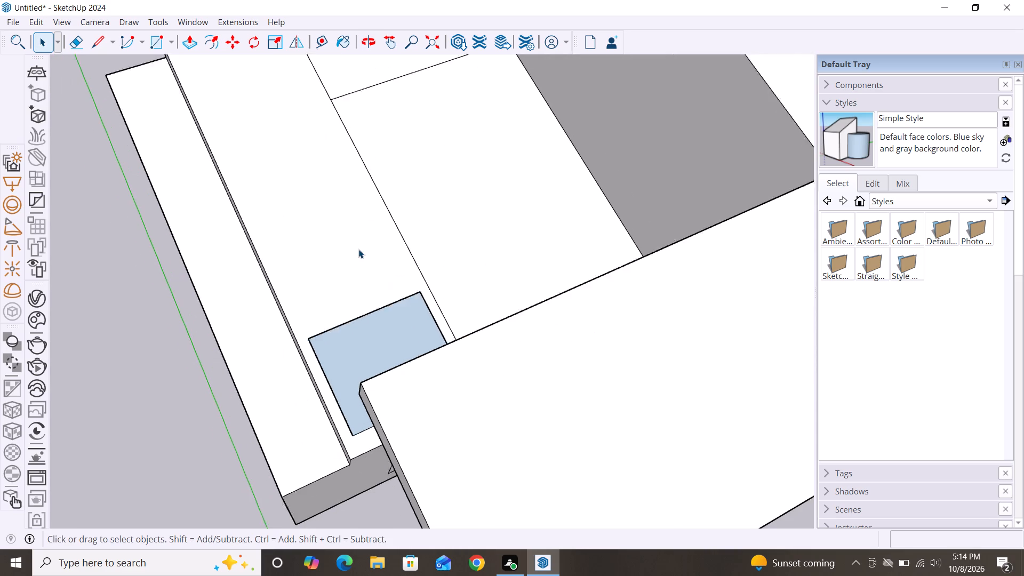
scroll(358, 249, "down", 1)
scroll(308, 258, "down", 2)
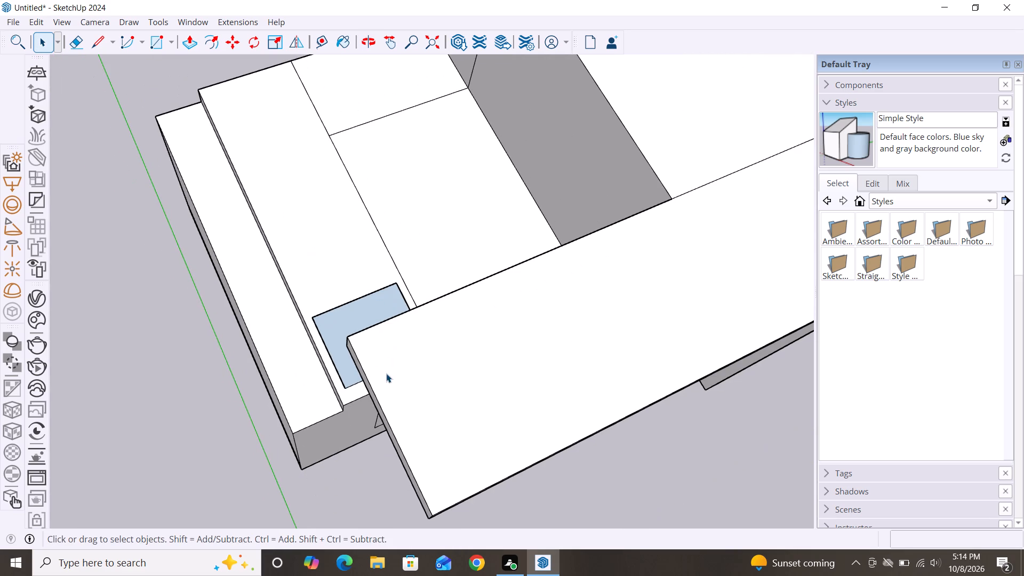
middle_click_drag(502, 523, 502, 515, "ctrl")
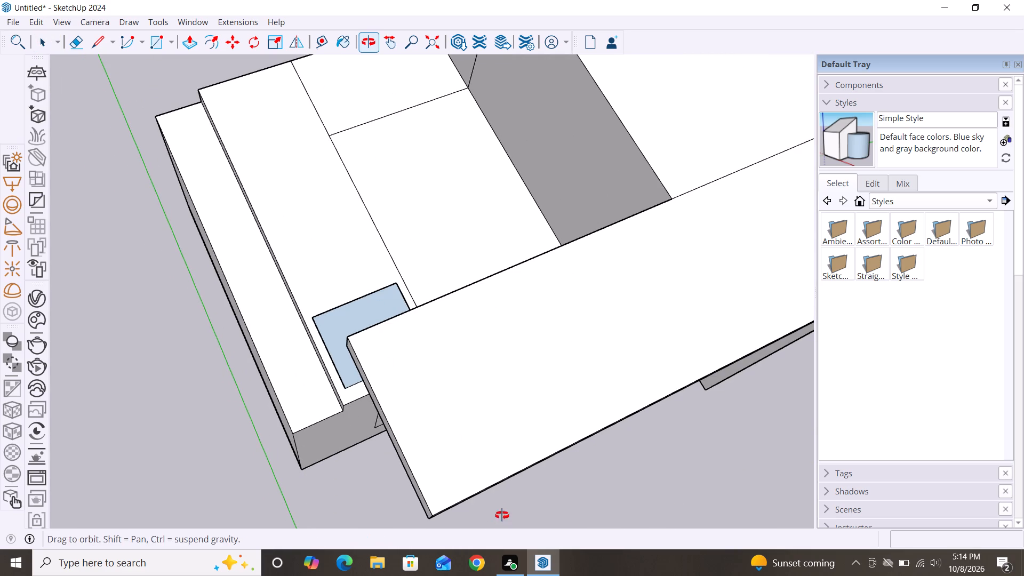
middle_click_drag(502, 515, 384, 303, "ctrl")
scroll(305, 194, "up", 4)
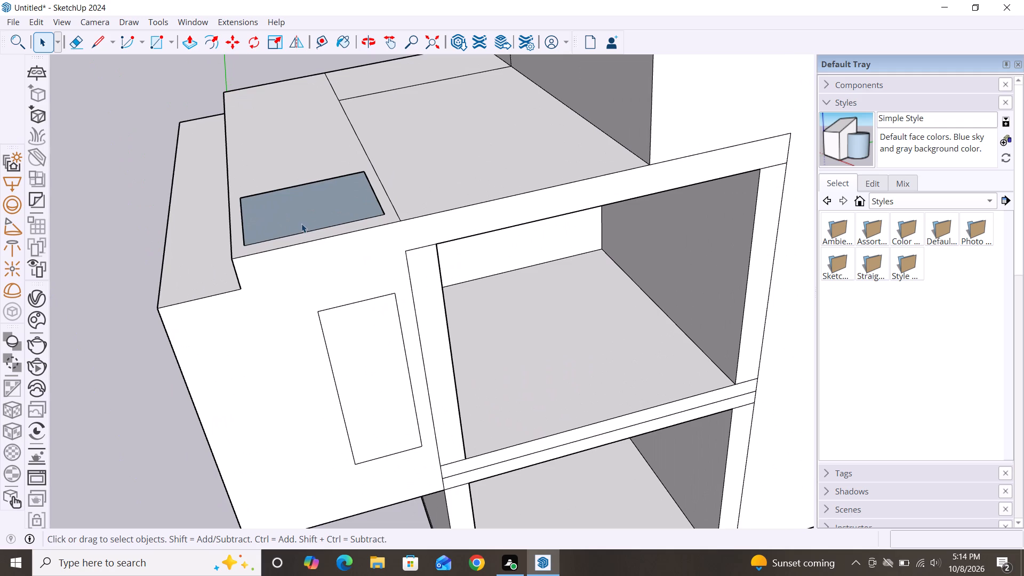
middle_click(391, 243, "ctrl")
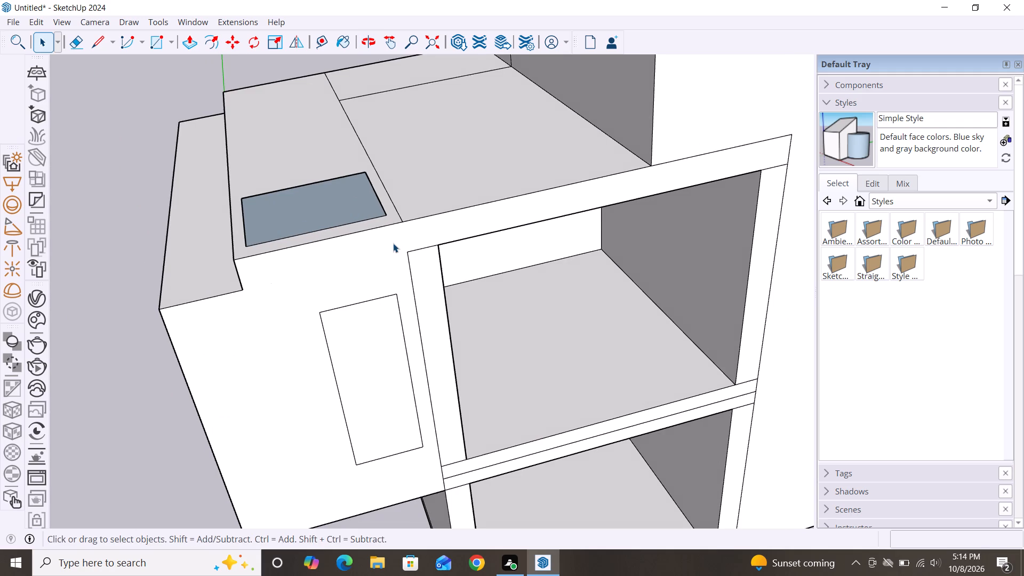
middle_click_drag(393, 243, 441, 262, "alt")
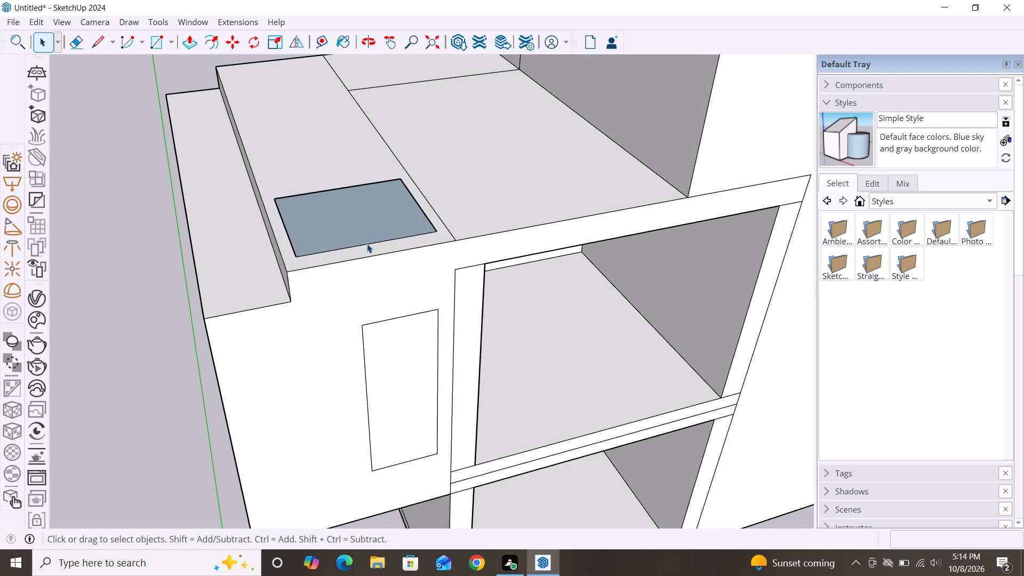
Delete all remaining outline edges of the rectangular opening on the overhang's roof.
left_click(367, 244)
key("Delete")
left_click(353, 186)
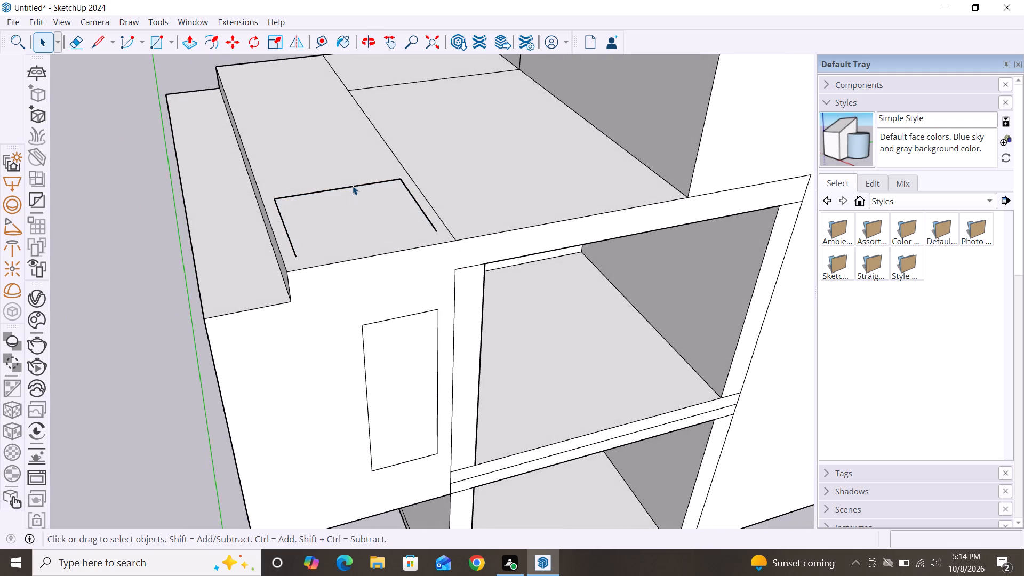
key("Delete")
left_click(415, 203)
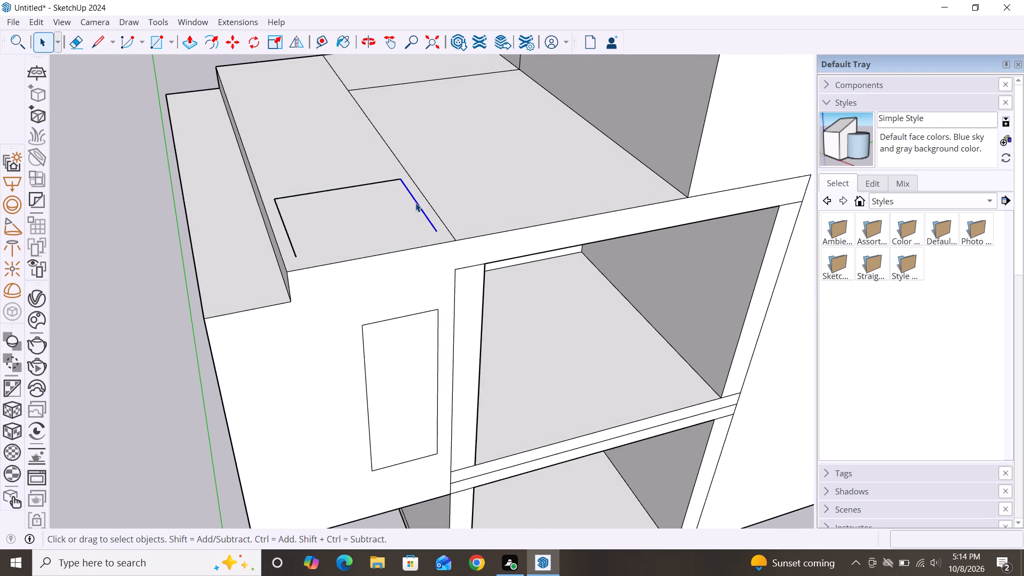
key("Delete")
left_click(357, 187)
key("Delete")
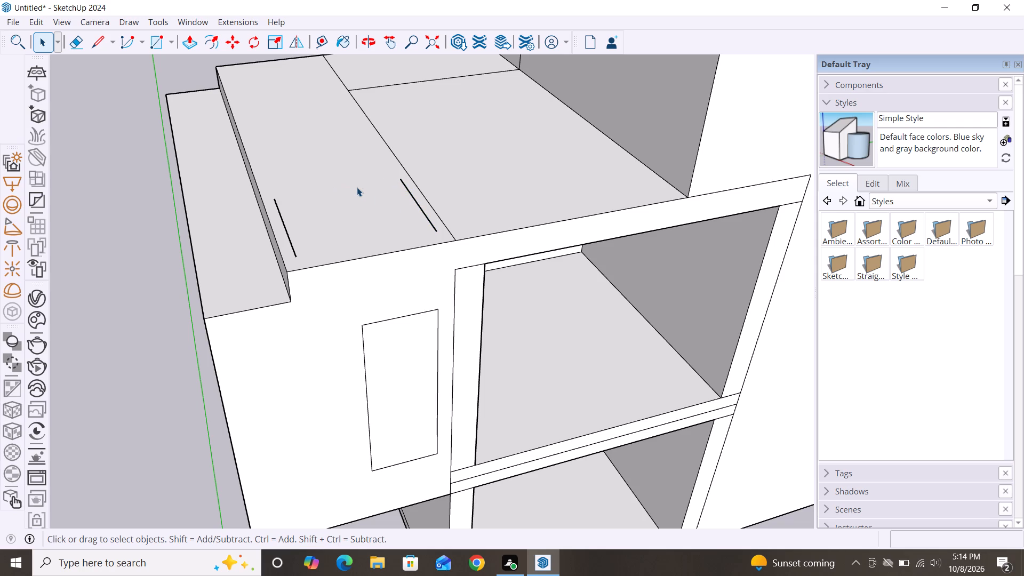
left_click(418, 205)
key("Delete")
left_click(285, 233)
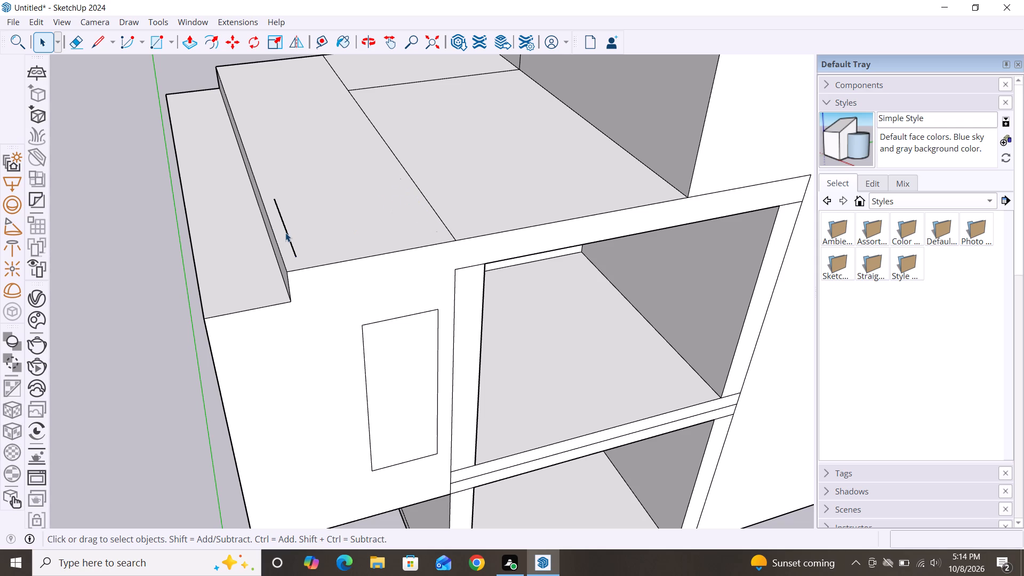
key("Delete")
left_click(286, 233)
key("Delete")
Pull the small vertical step face on the overhang's roof outward about 2' 1/8", flush with the outer side wall.
scroll(333, 161, "down", 8)
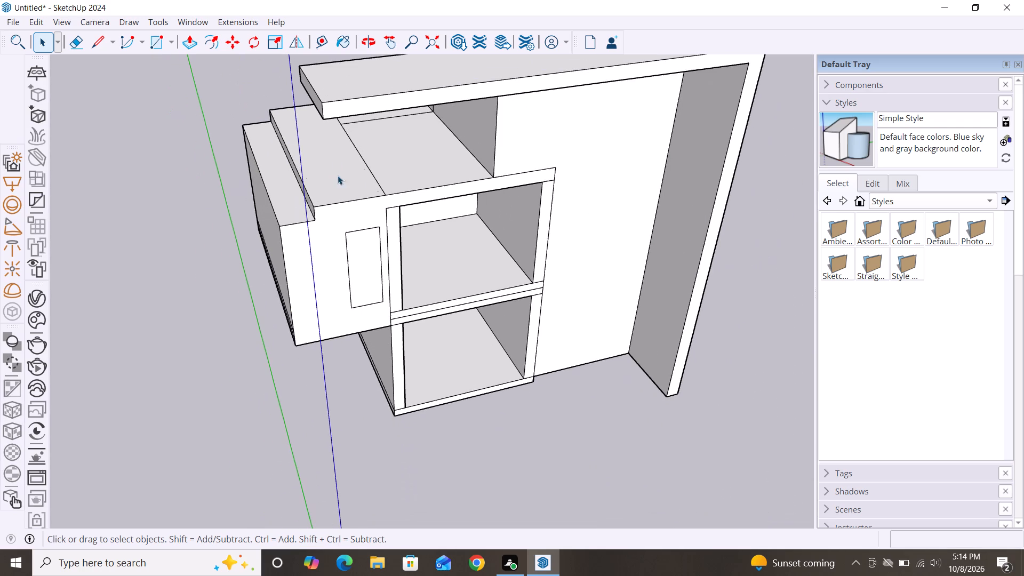
key("p")
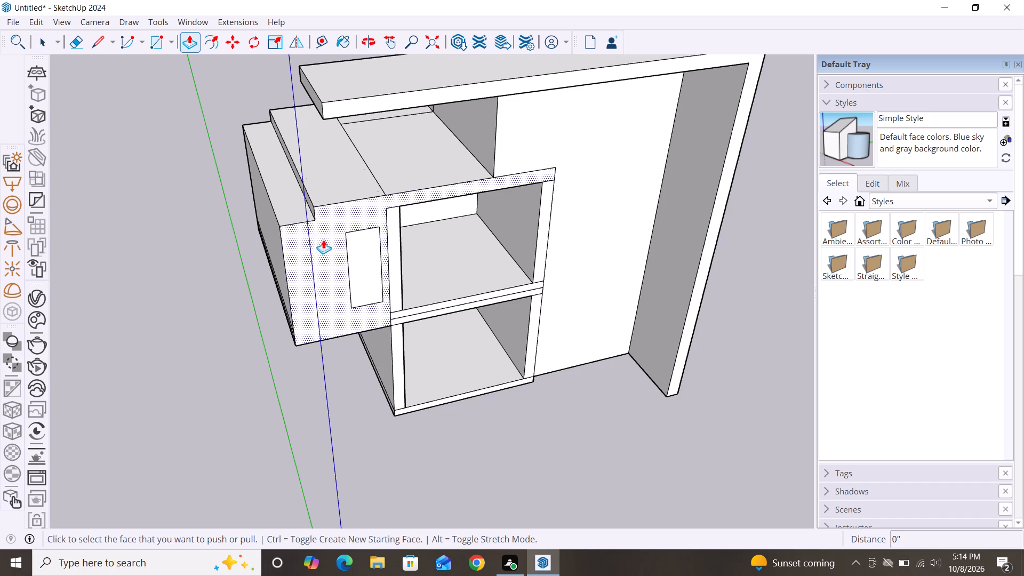
left_click(306, 197)
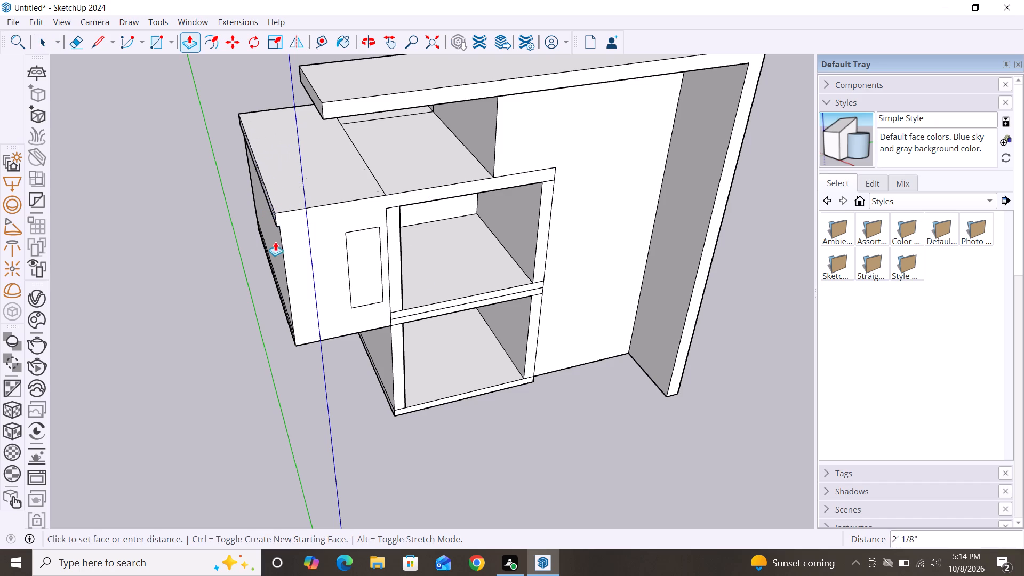
left_click(283, 253)
key("space")
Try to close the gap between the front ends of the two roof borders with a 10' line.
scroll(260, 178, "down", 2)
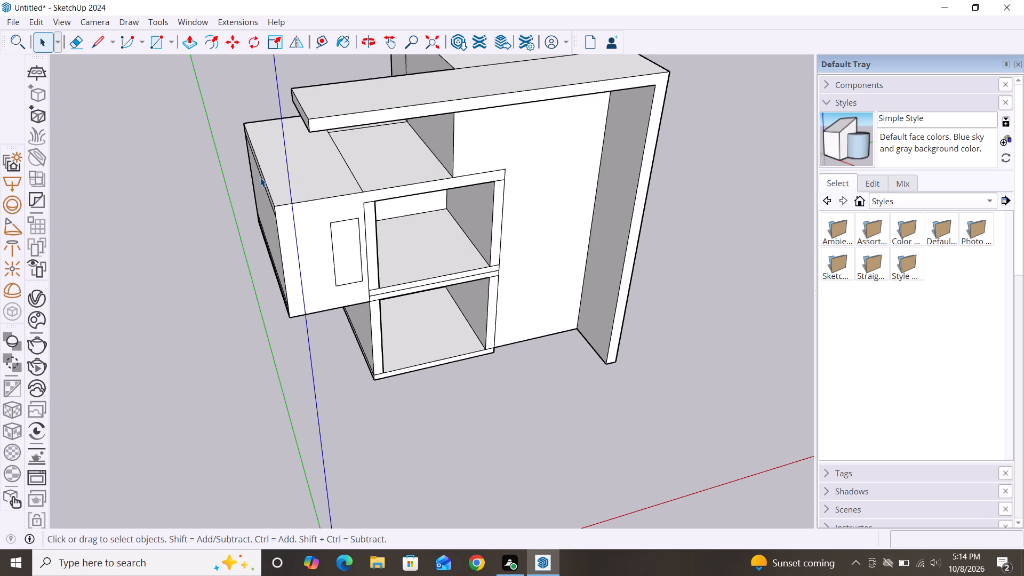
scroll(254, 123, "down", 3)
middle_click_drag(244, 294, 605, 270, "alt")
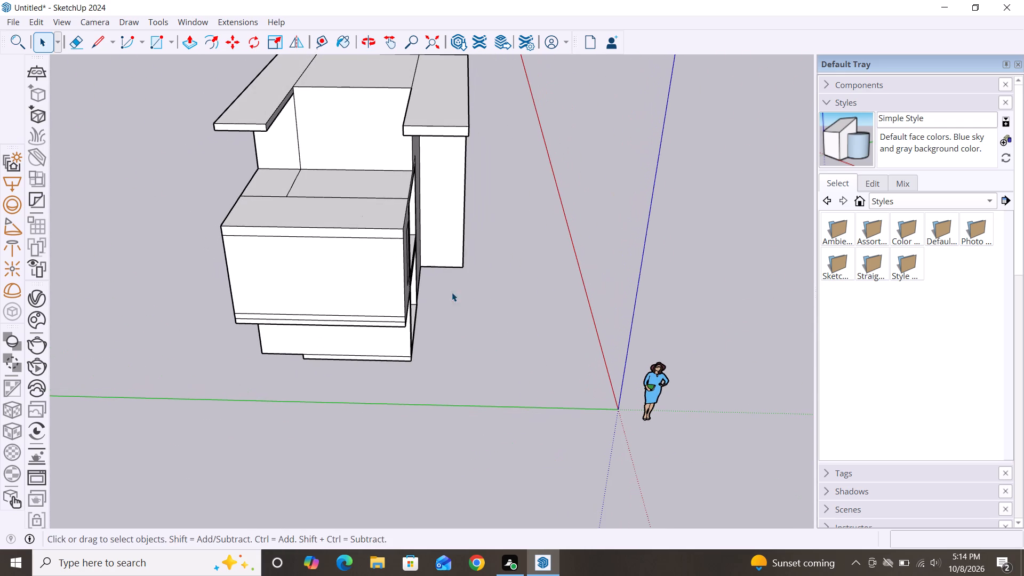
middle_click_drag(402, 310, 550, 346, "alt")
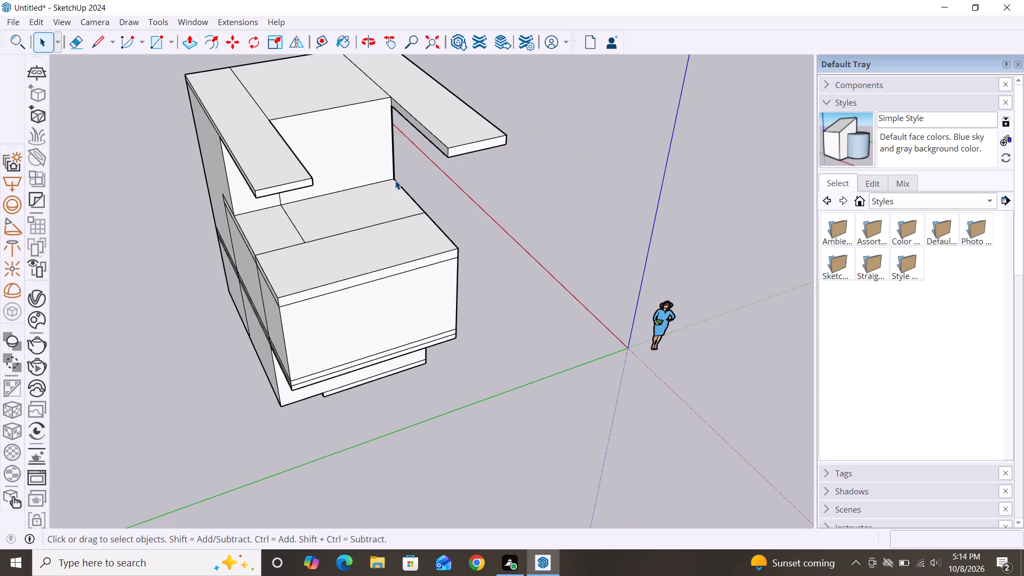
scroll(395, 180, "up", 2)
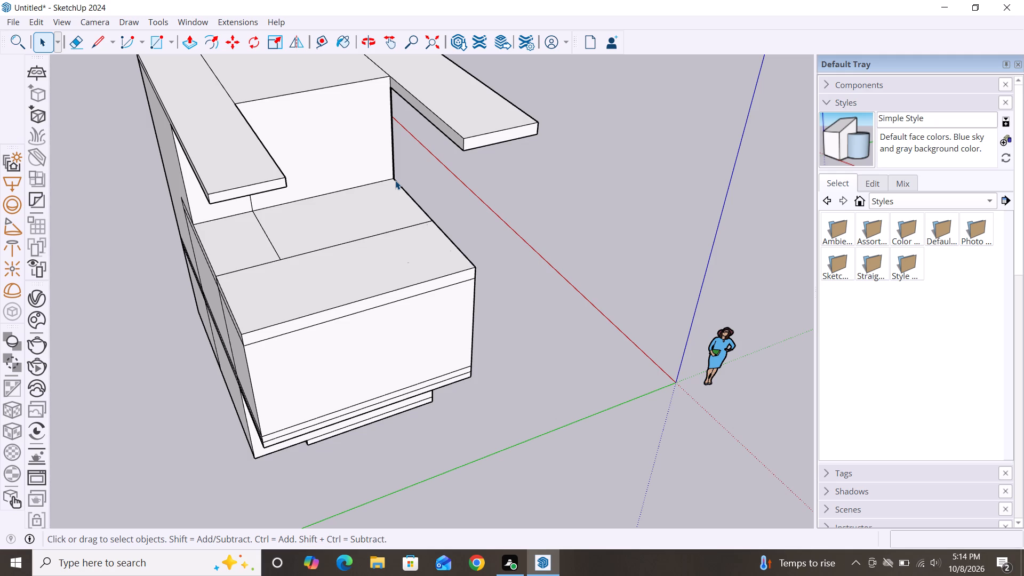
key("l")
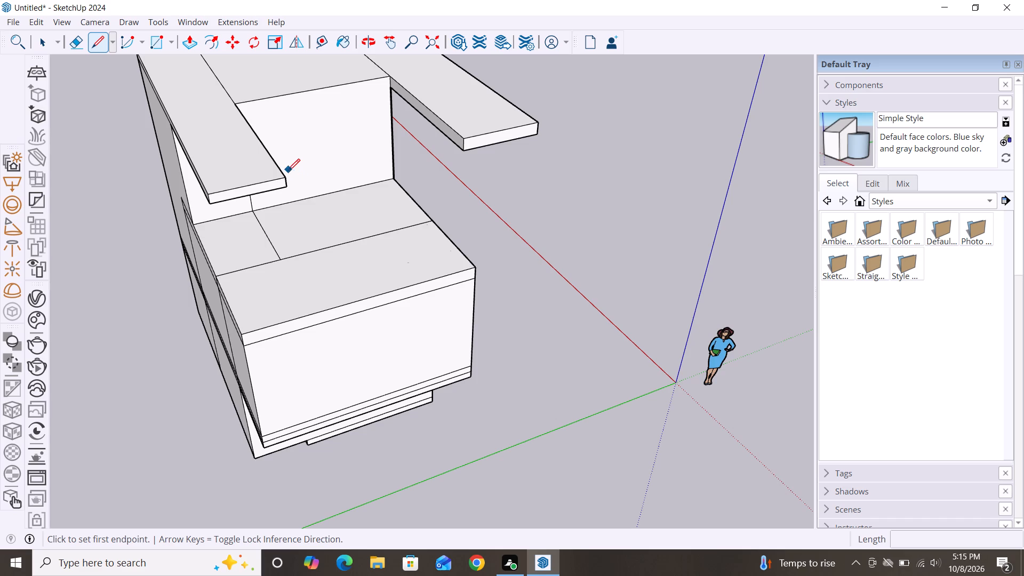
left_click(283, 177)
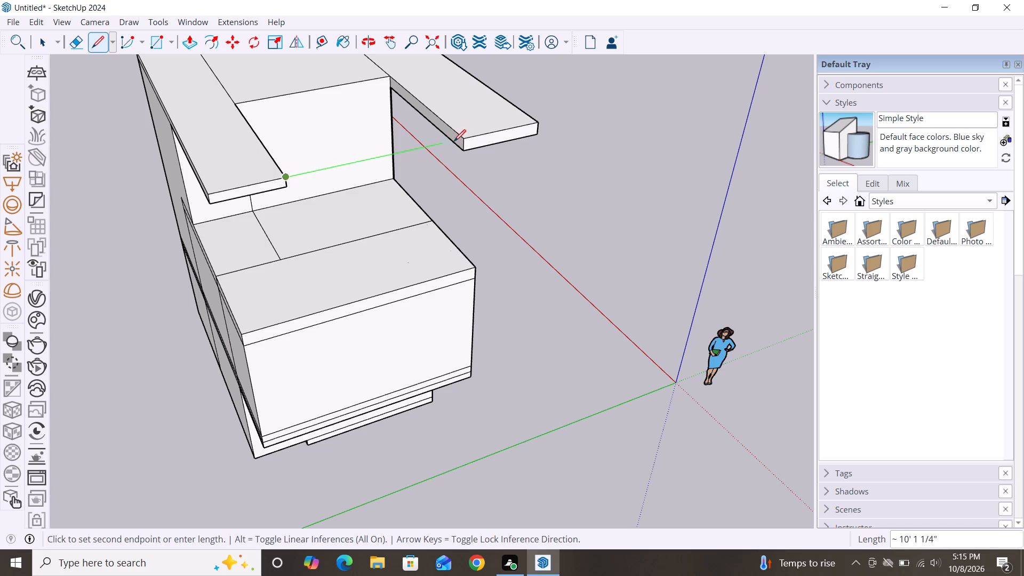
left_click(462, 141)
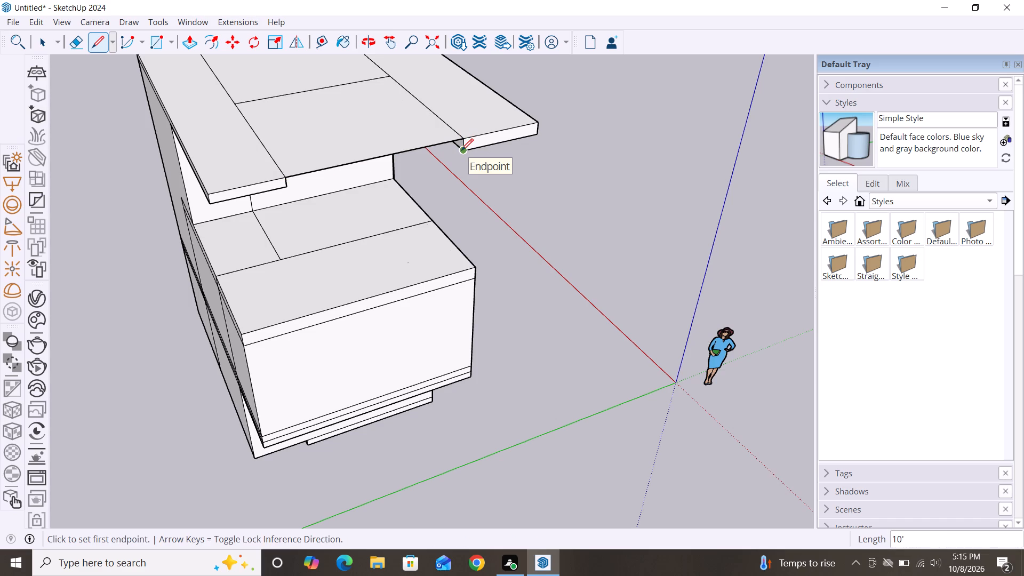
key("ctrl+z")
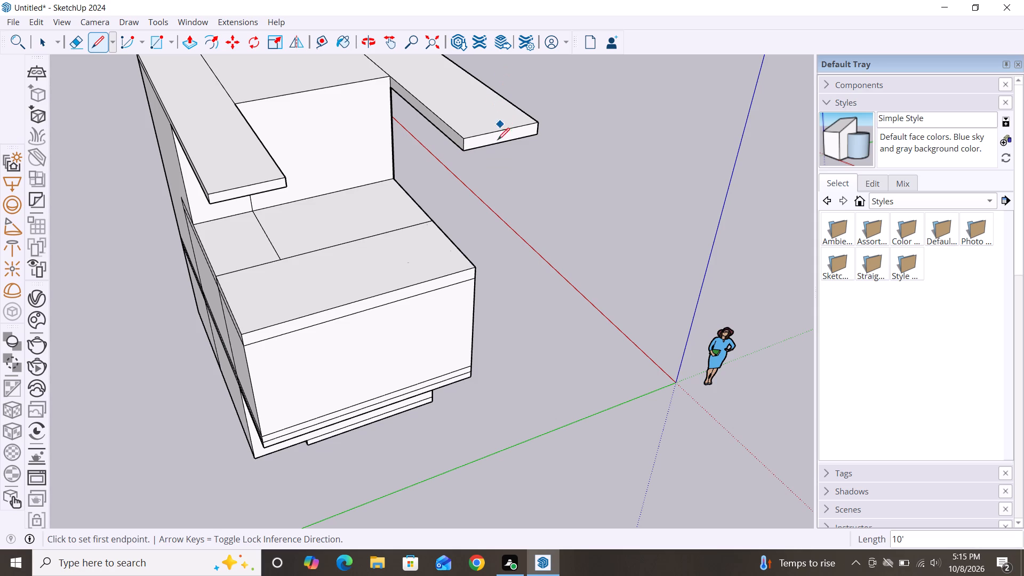
Extend the end faces of both projecting roof borders outward 1' 10 3/8", in line with the overhang's outer wall.
key("space")
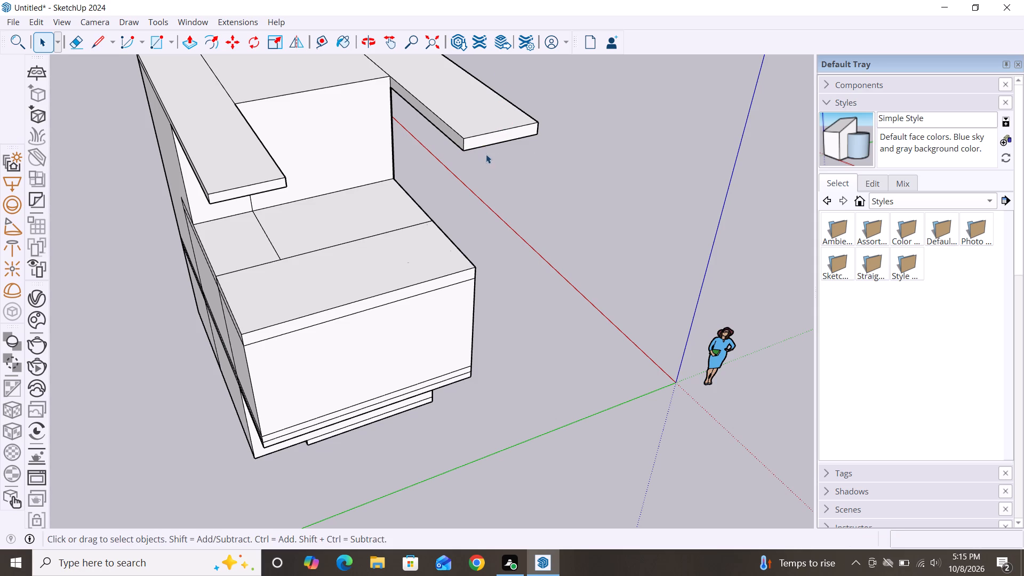
key("p")
left_click(489, 141)
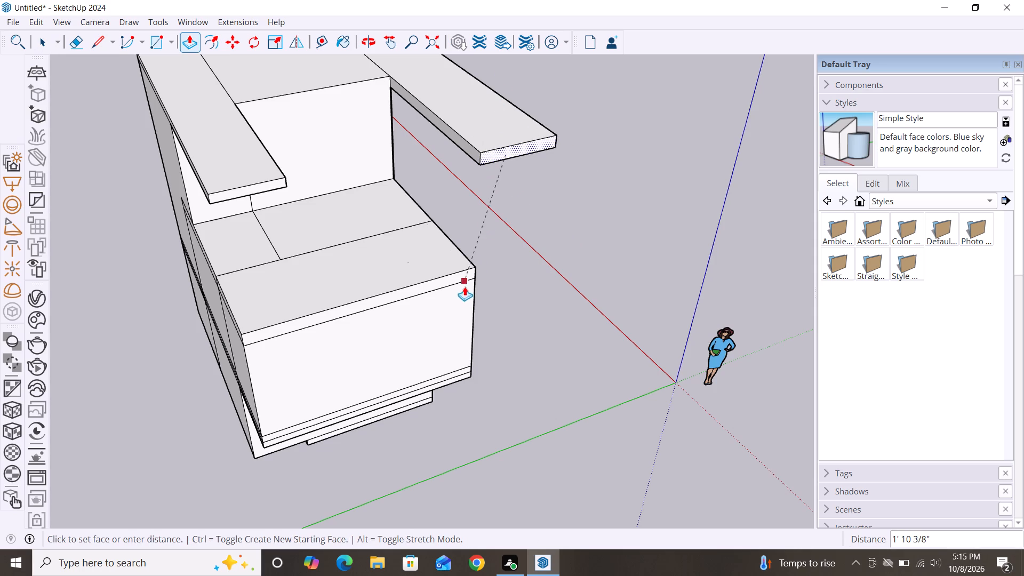
left_click(477, 268)
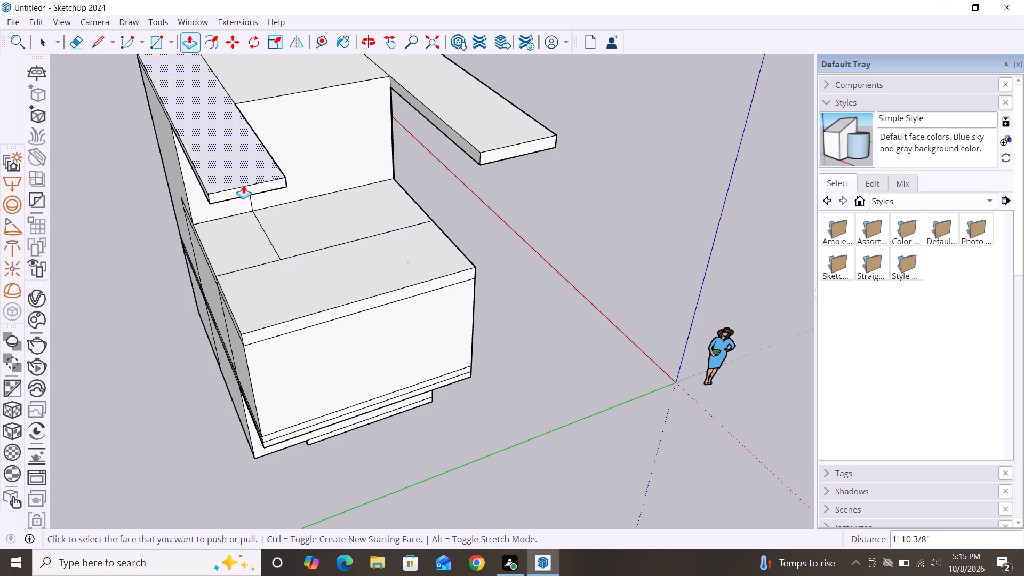
left_click(245, 191)
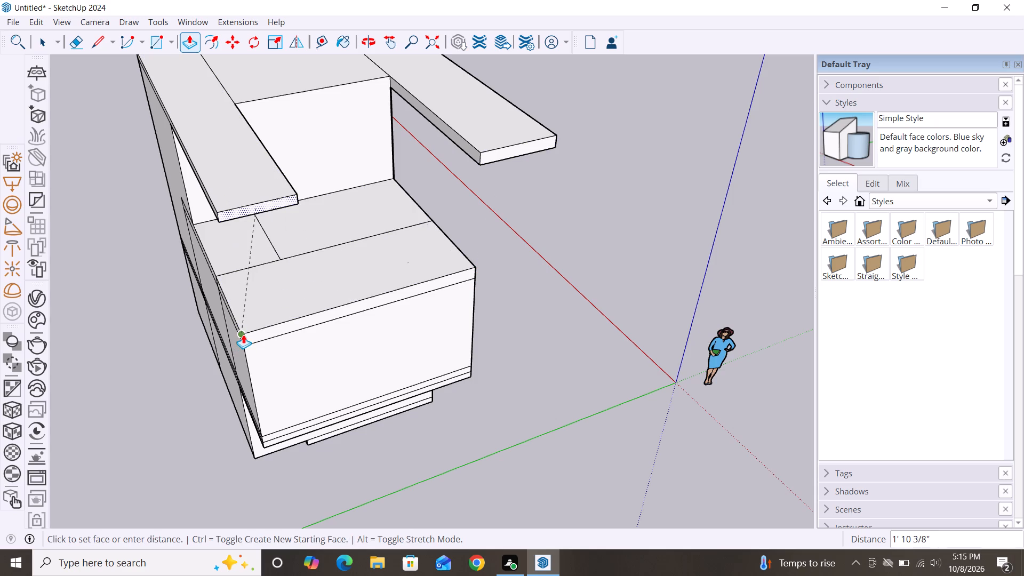
left_click(247, 342)
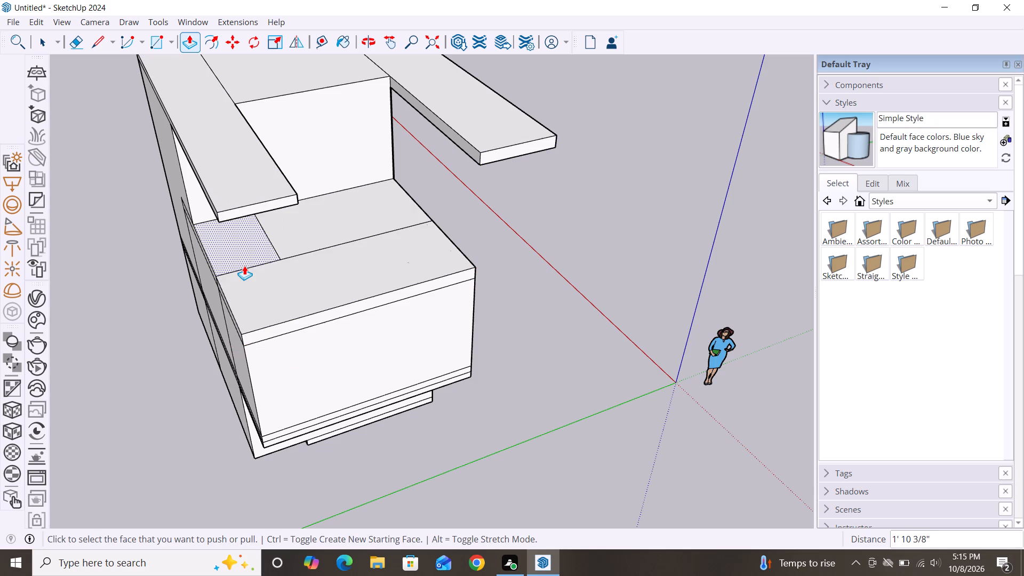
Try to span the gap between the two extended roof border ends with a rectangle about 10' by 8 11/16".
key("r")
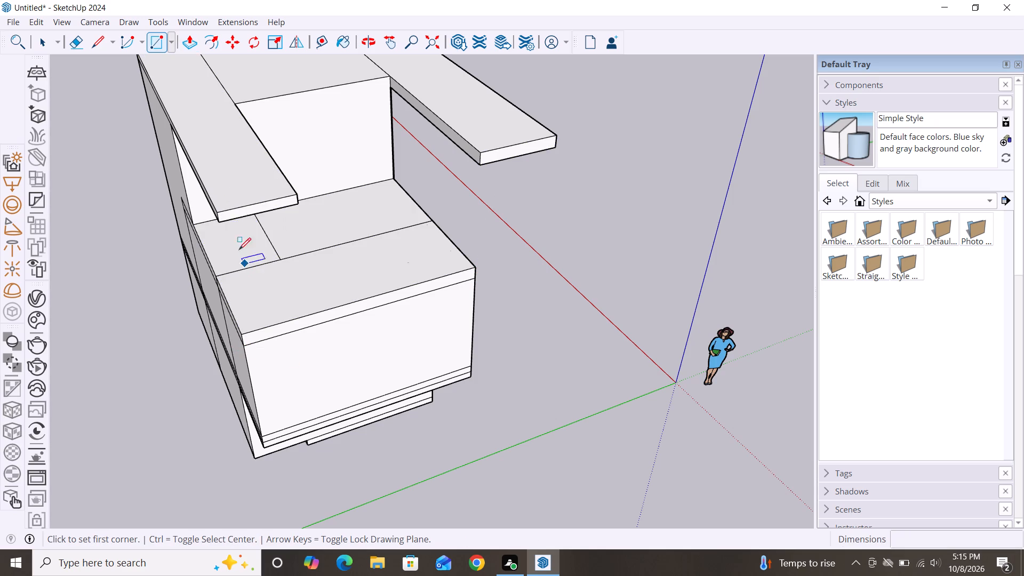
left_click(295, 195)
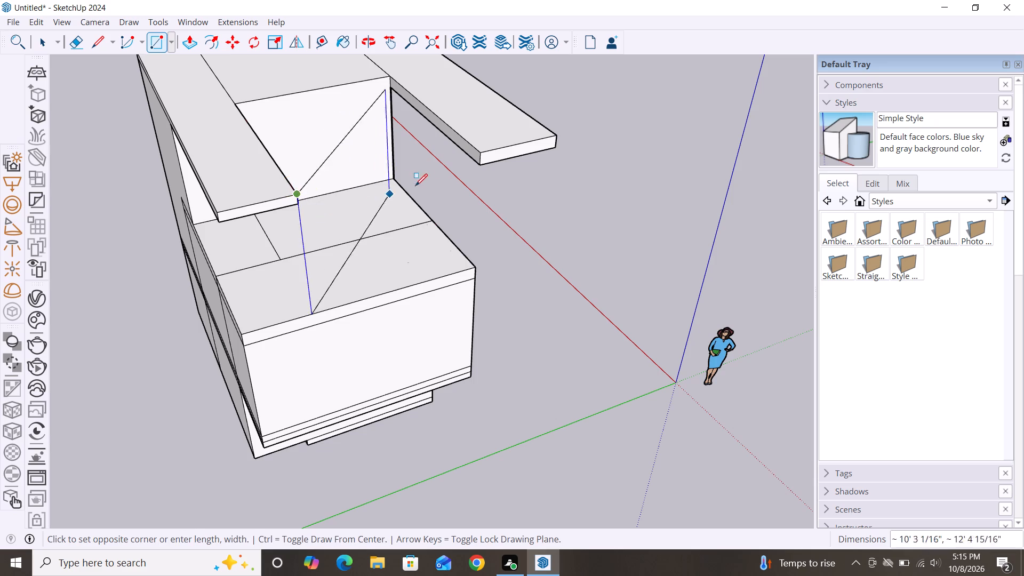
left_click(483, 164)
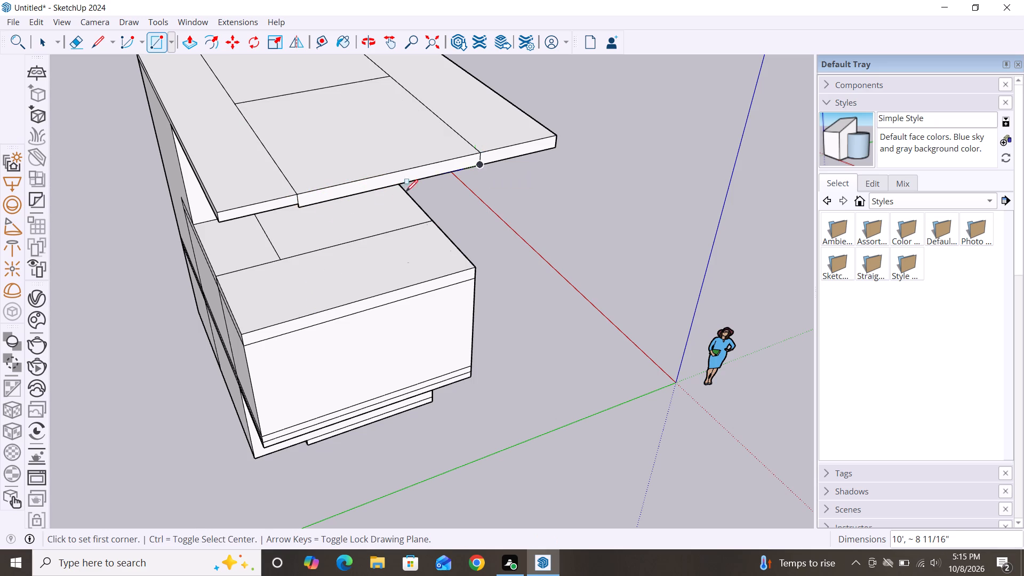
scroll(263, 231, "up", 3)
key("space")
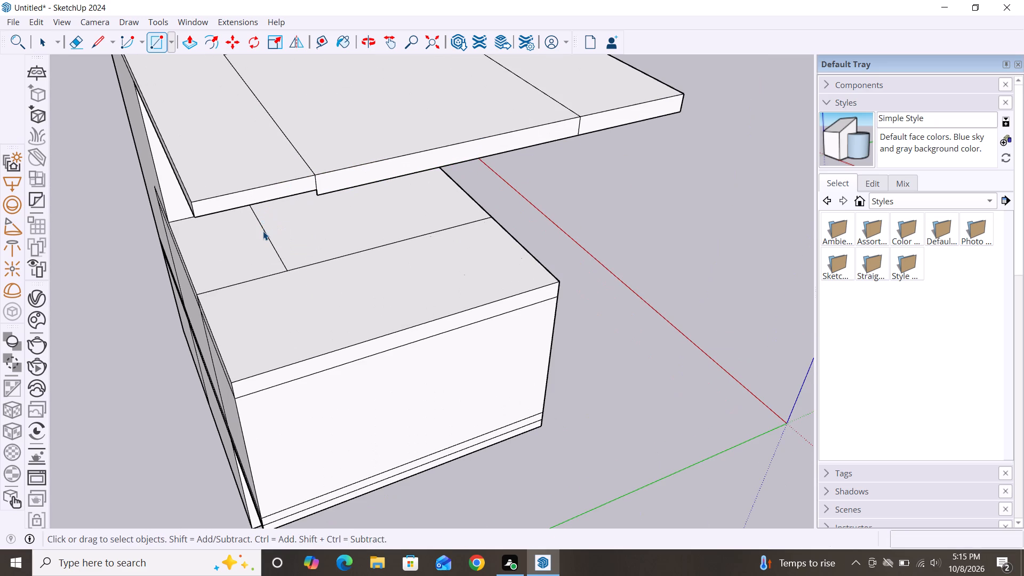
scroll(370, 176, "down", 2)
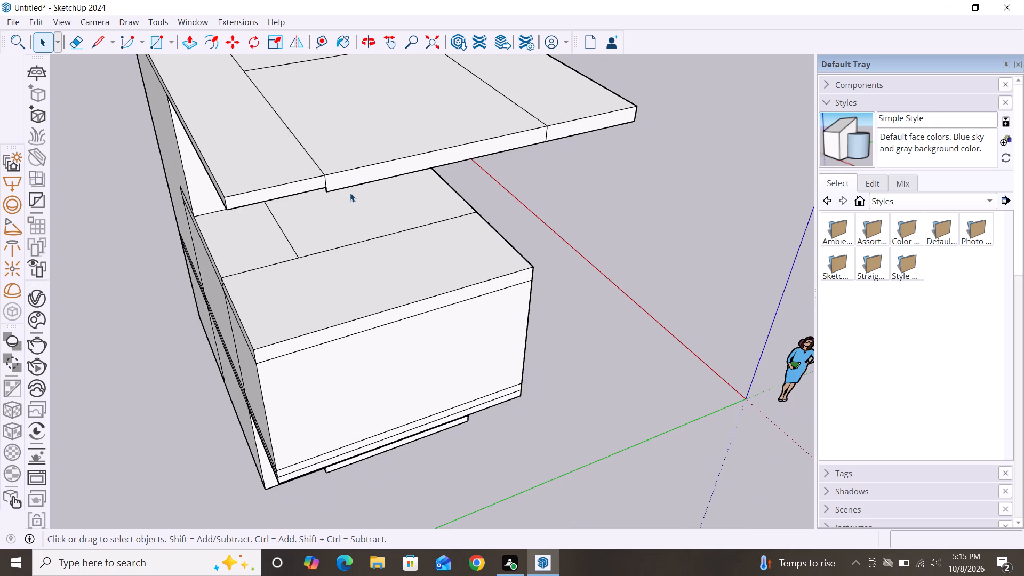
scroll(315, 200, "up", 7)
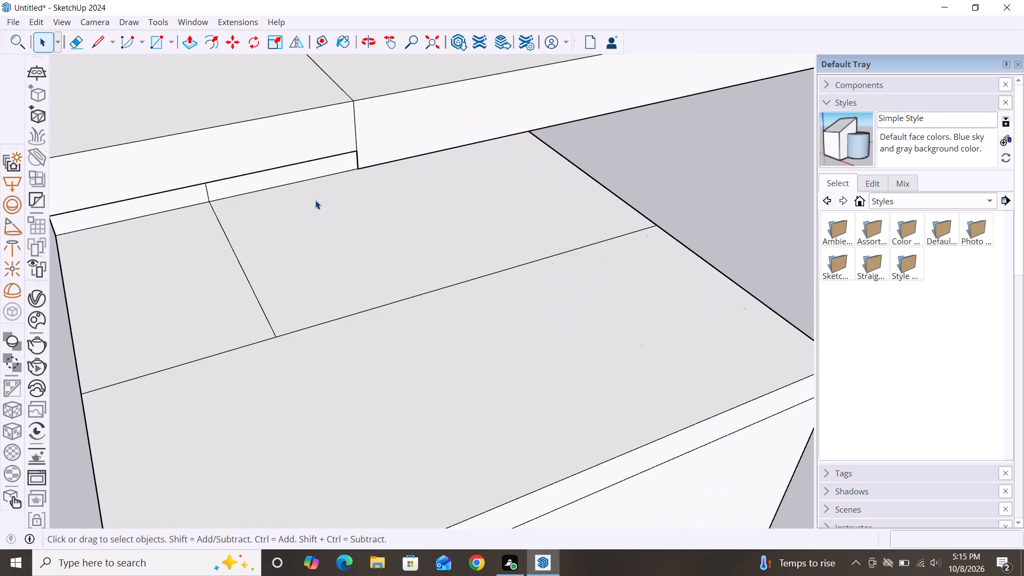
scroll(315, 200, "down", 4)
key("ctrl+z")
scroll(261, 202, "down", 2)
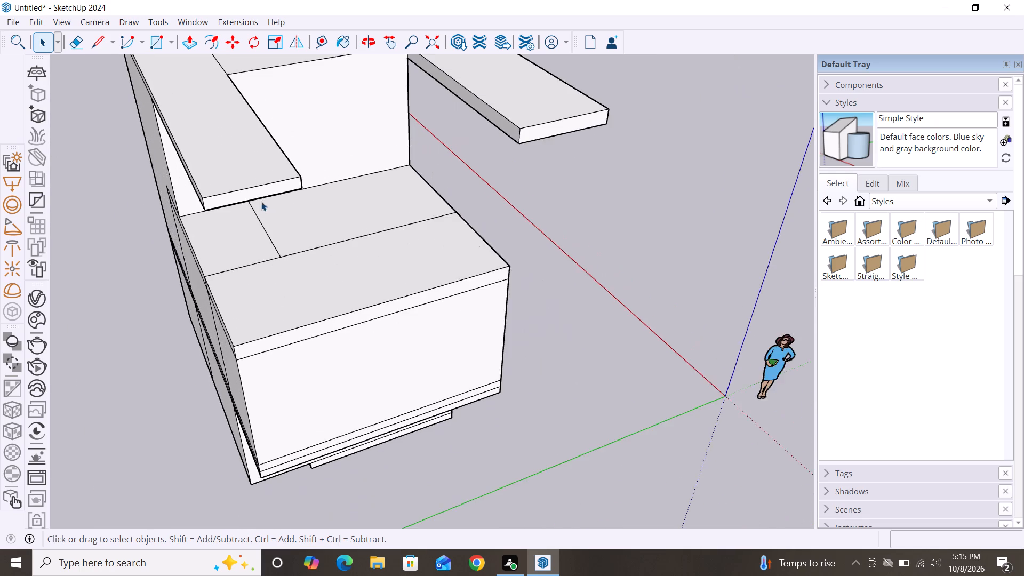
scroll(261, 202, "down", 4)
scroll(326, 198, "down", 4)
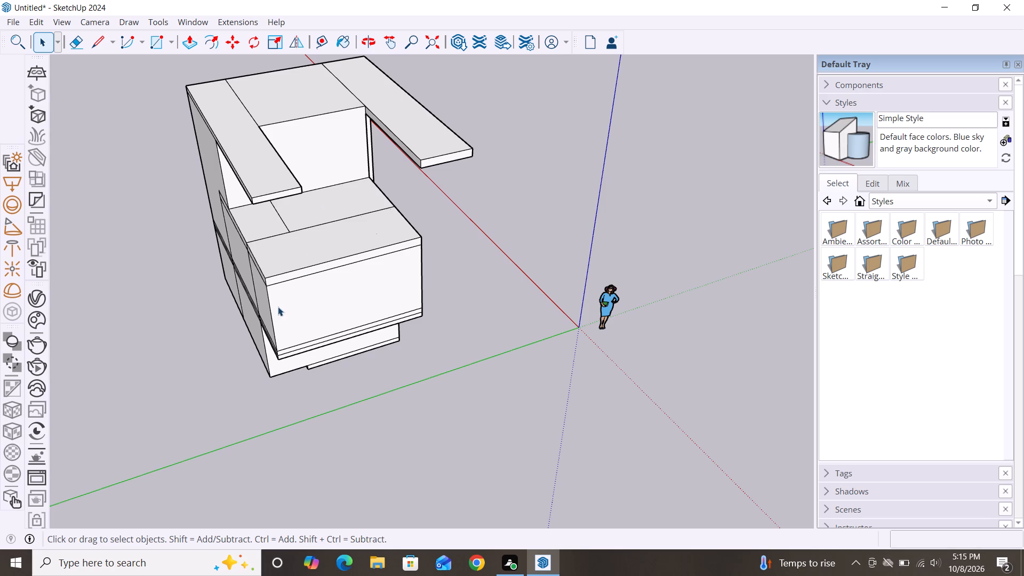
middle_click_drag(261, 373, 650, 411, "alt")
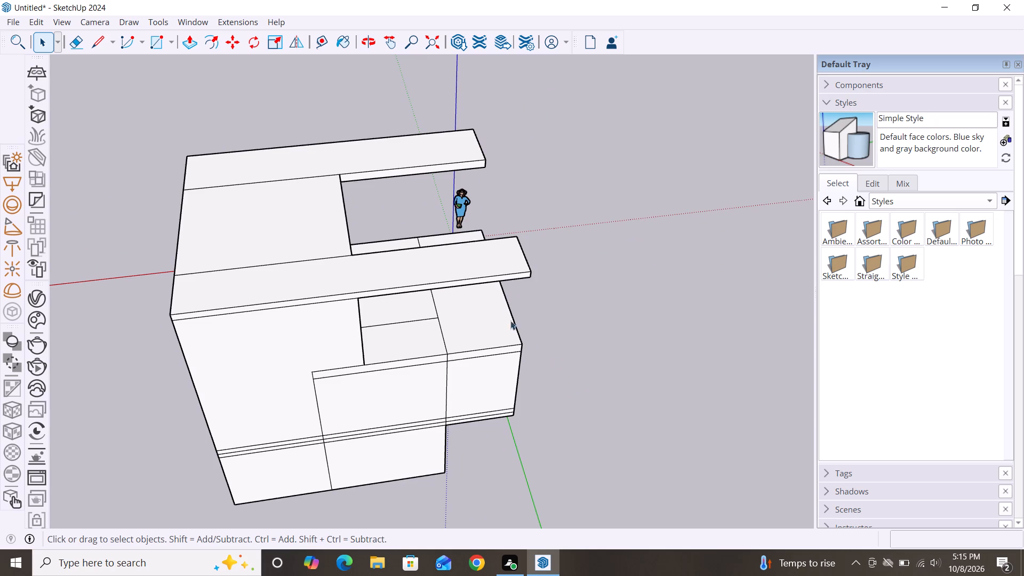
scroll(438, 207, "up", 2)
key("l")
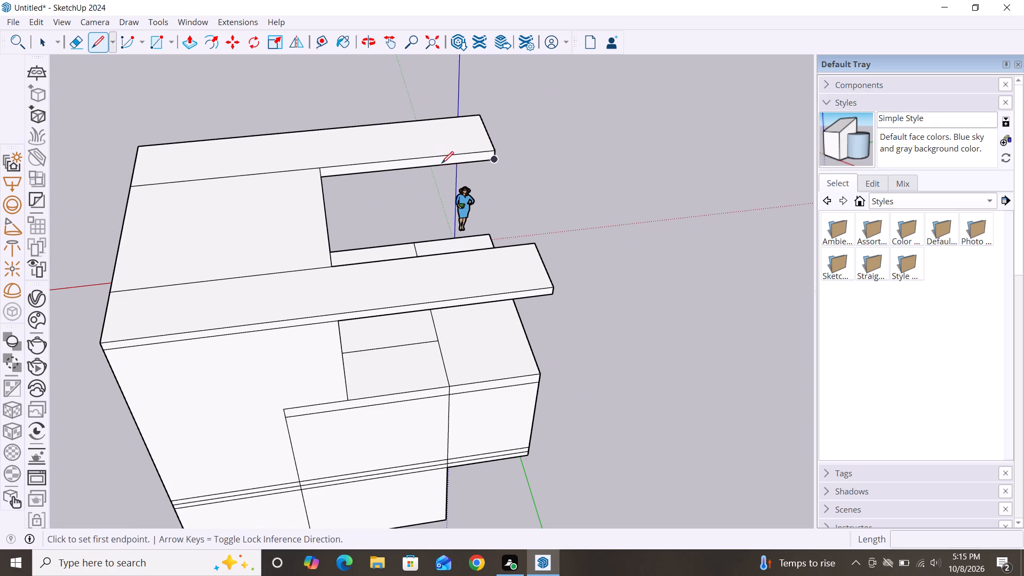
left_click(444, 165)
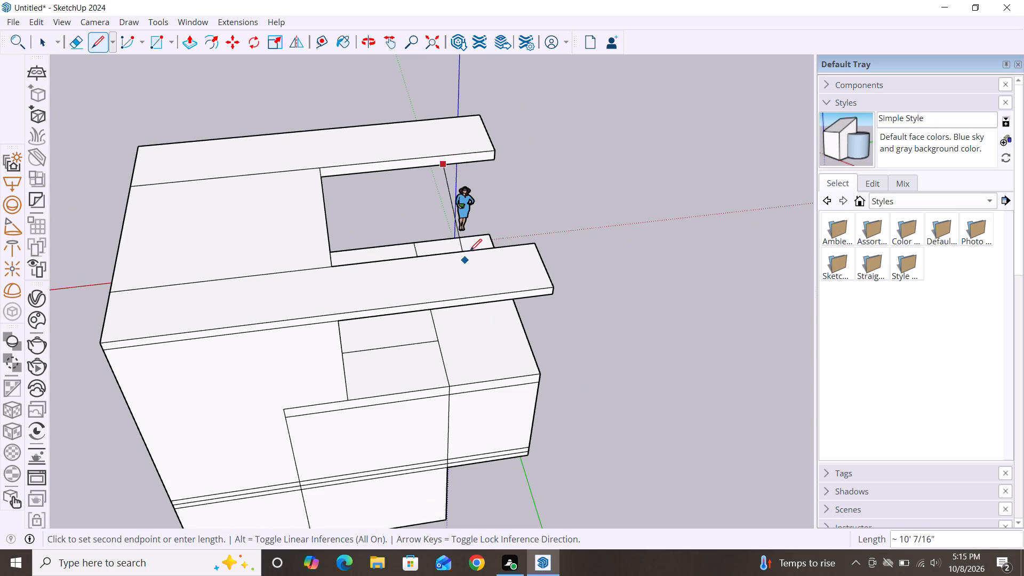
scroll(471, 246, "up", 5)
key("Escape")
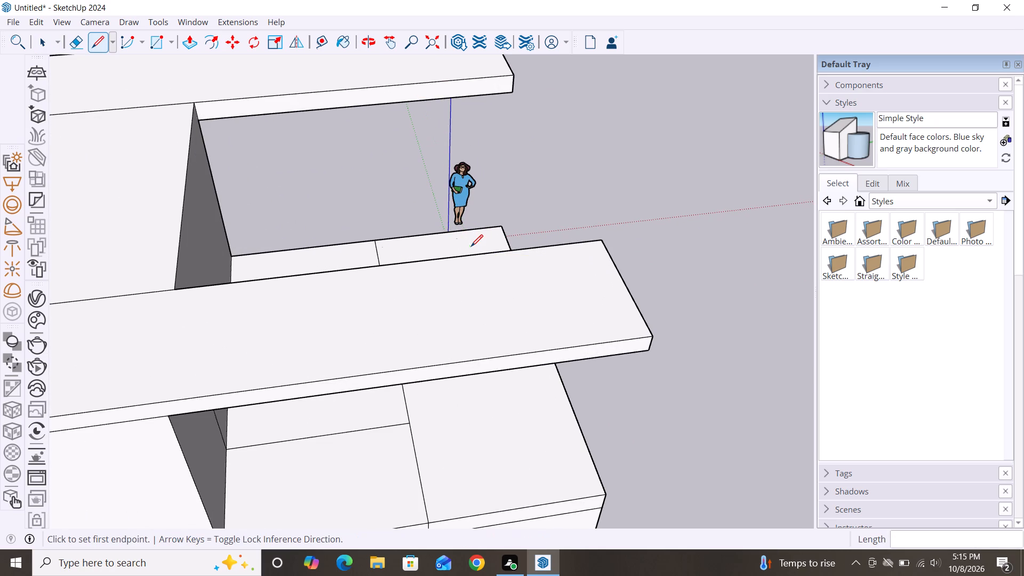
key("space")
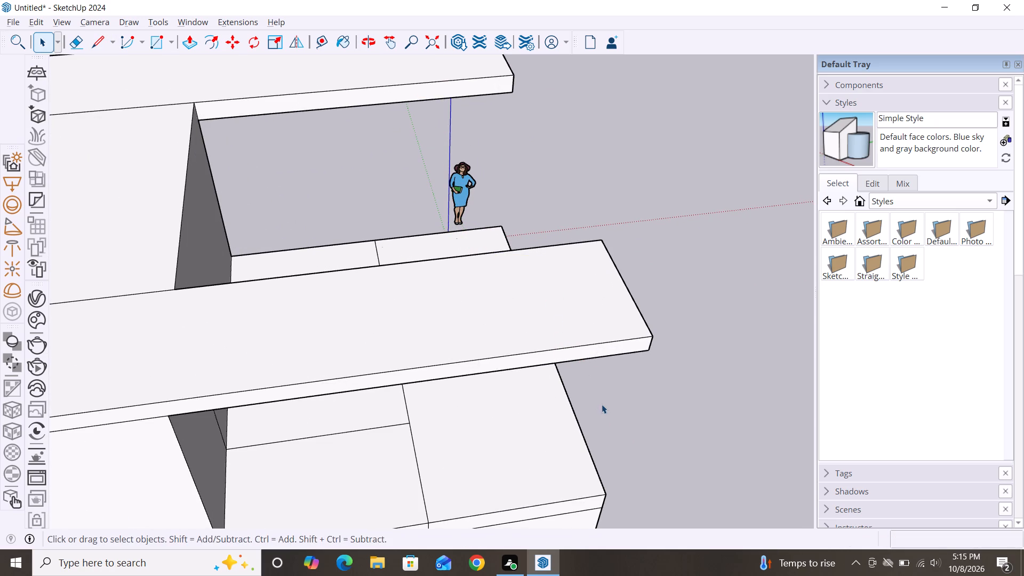
Draw a line about 10' 5/16" long across the gap between the lower inner edges of the two roof borders.
middle_click_drag(602, 404, 137, 347, "alt")
scroll(269, 194, "down", 1)
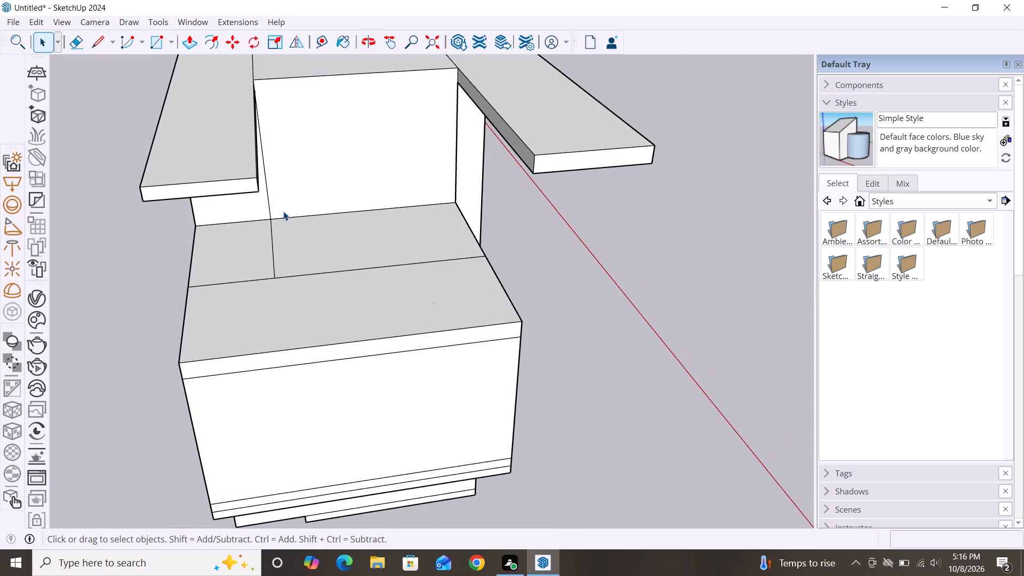
key("l")
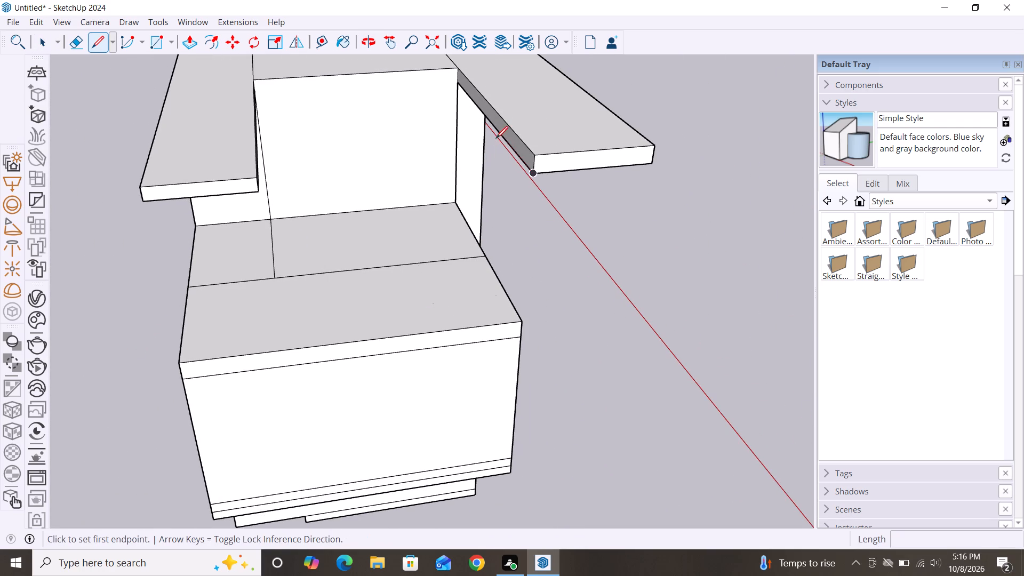
left_click(506, 140)
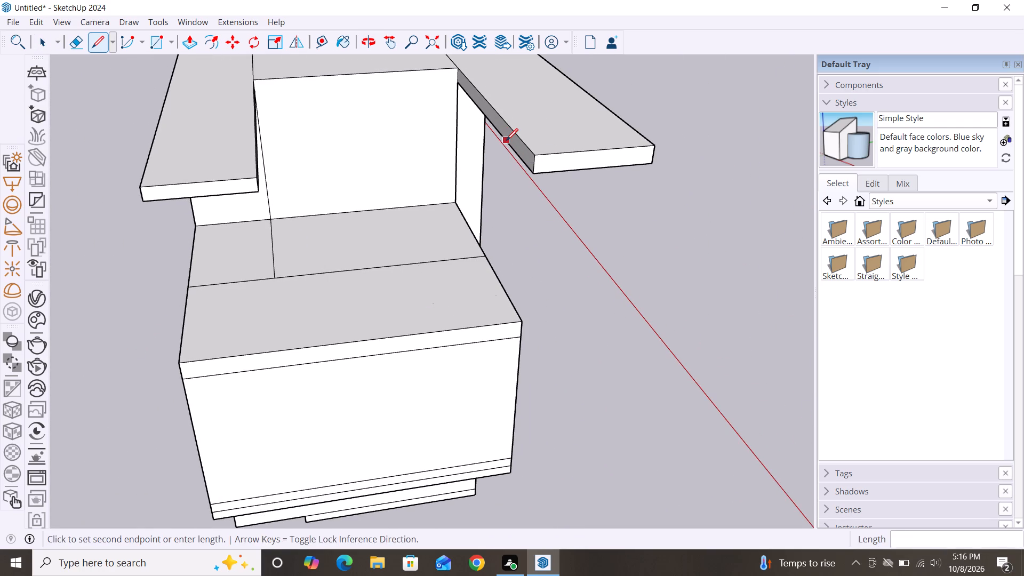
scroll(249, 161, "up", 6)
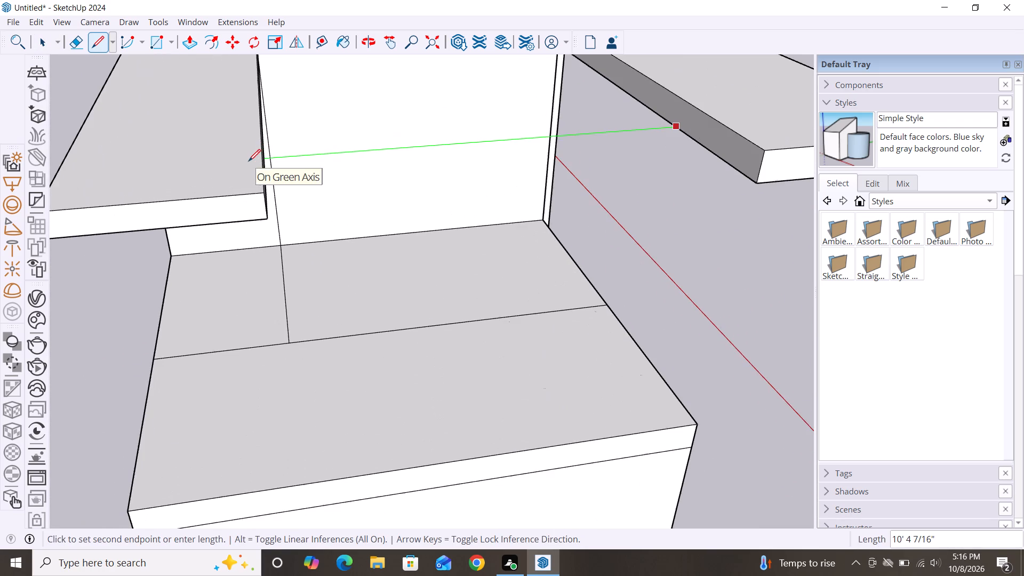
middle_click_drag(292, 206, 199, 198, "alt")
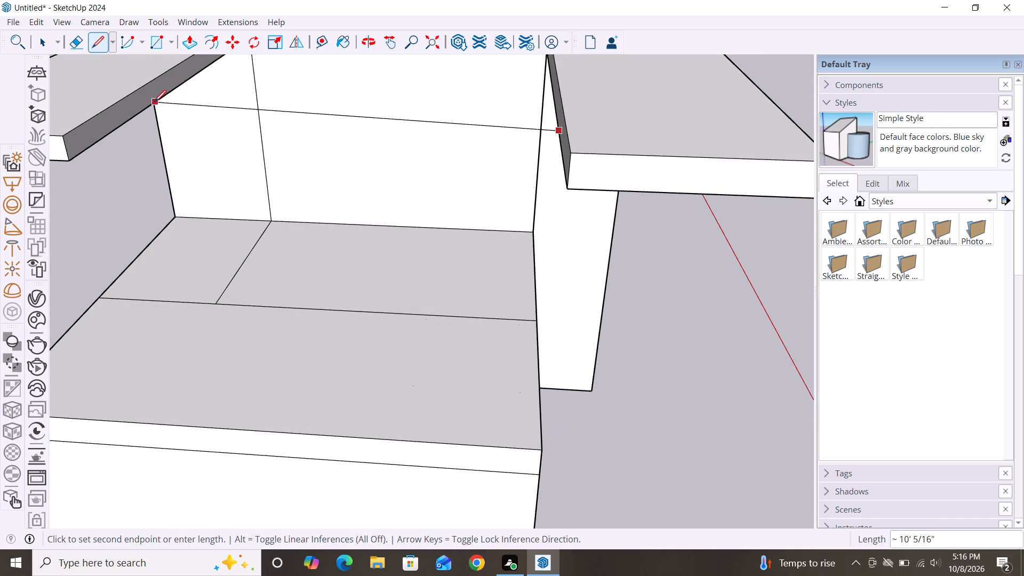
left_click(154, 102)
key("space")
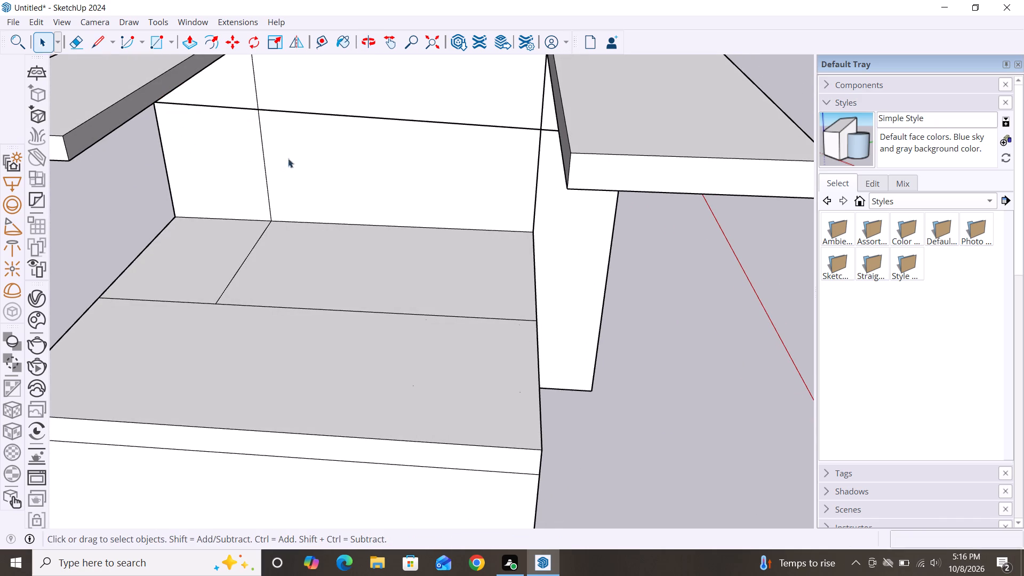
Examine the line spanning the two roof borders from farther away and from the overhang's outer side.
scroll(359, 157, "down", 3)
scroll(421, 156, "down", 1)
scroll(446, 237, "down", 2)
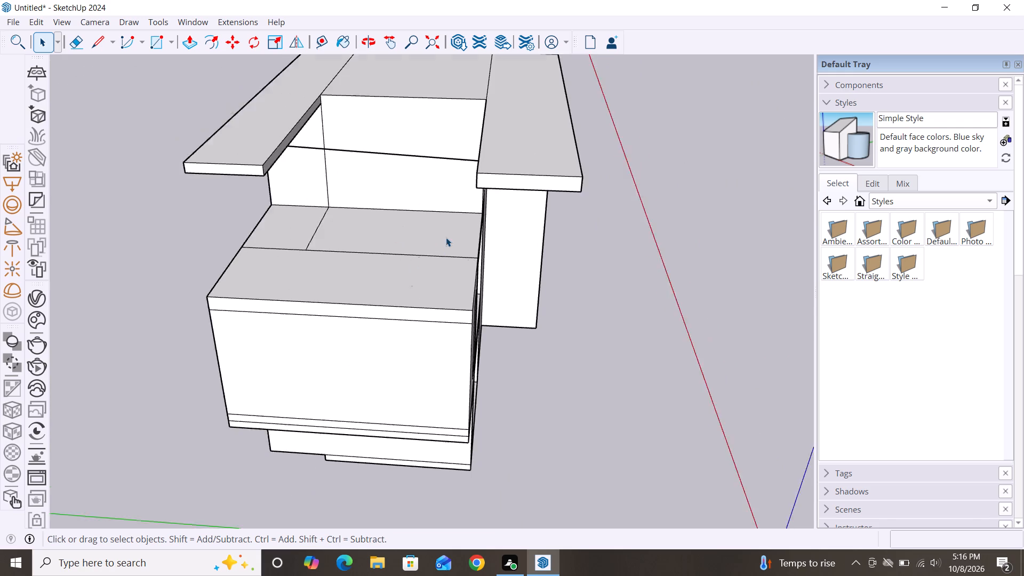
scroll(446, 237, "down", 7)
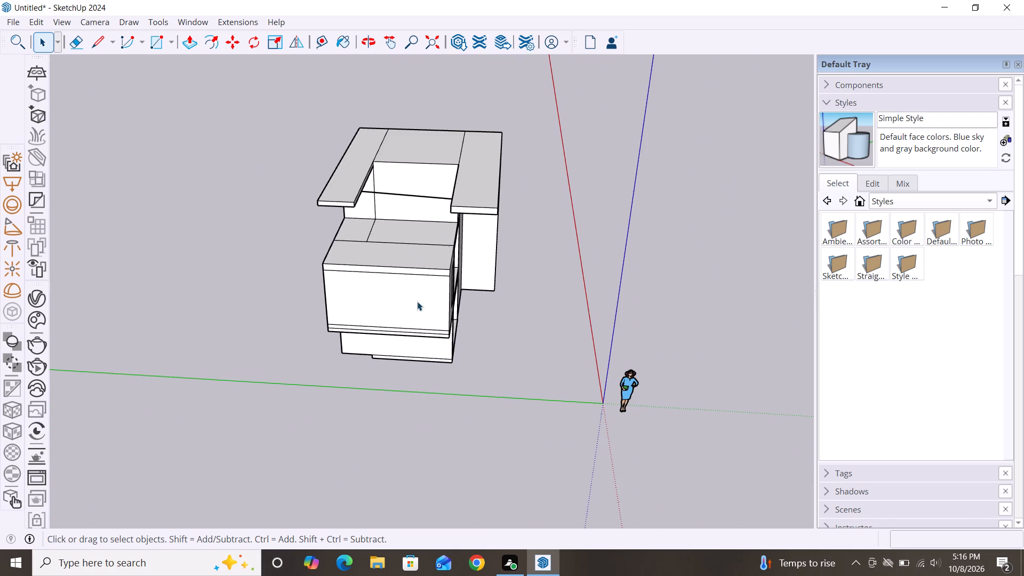
middle_click_drag(421, 314, 544, 334, "alt")
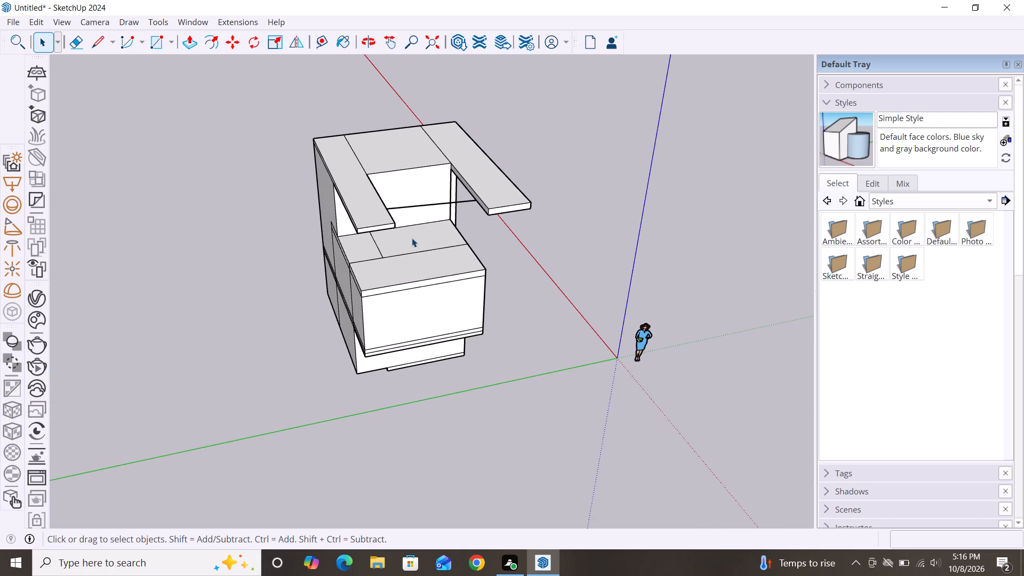
Undo the line spanning the gap between the lower inner edges of the two roof borders.
scroll(409, 238, "down", 3)
key("ctrl+z")
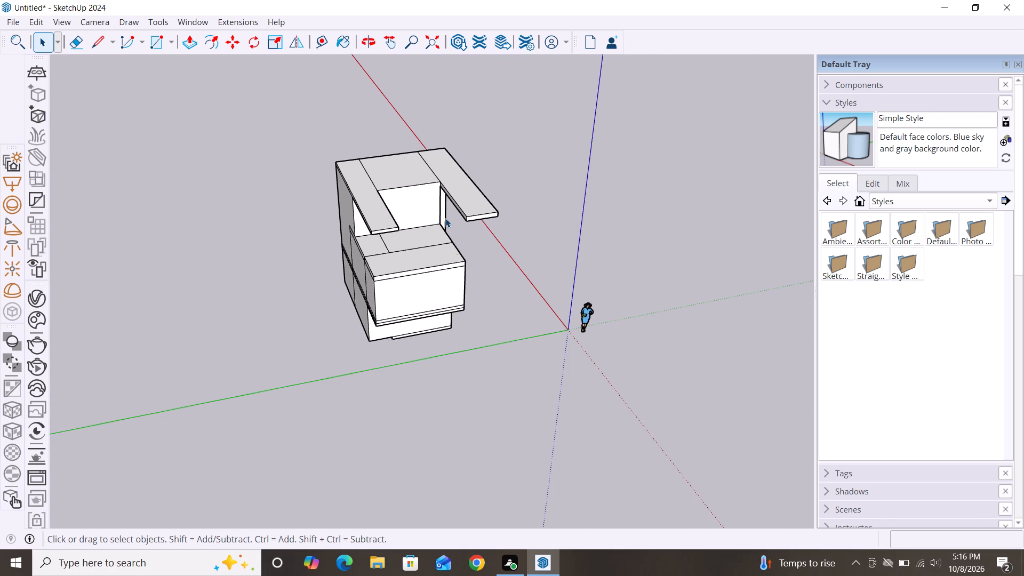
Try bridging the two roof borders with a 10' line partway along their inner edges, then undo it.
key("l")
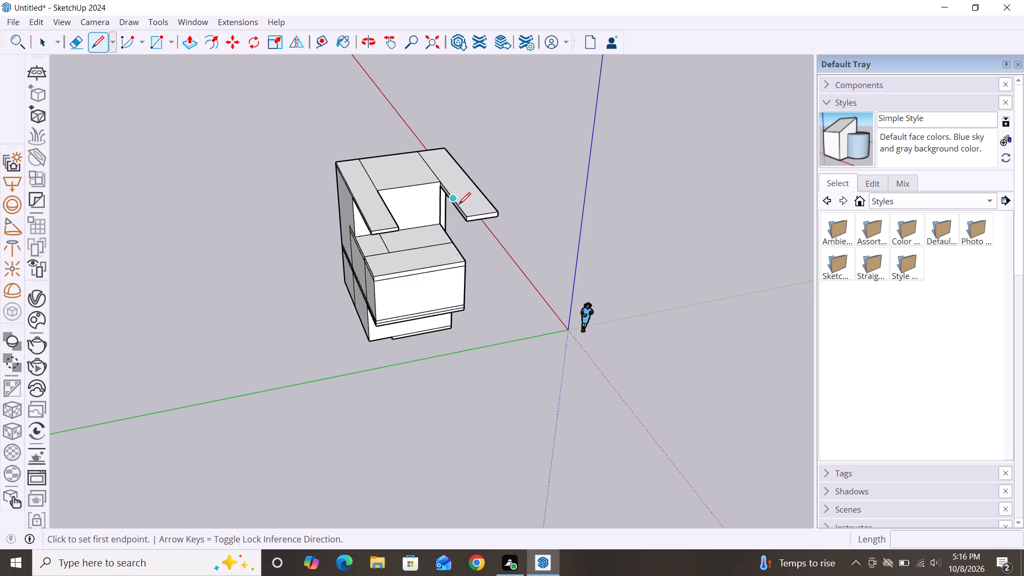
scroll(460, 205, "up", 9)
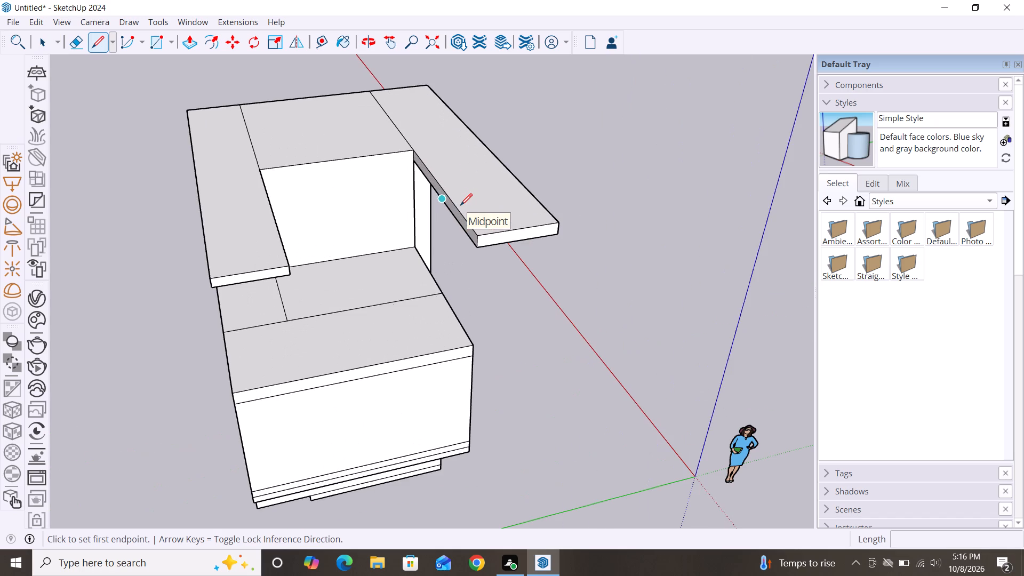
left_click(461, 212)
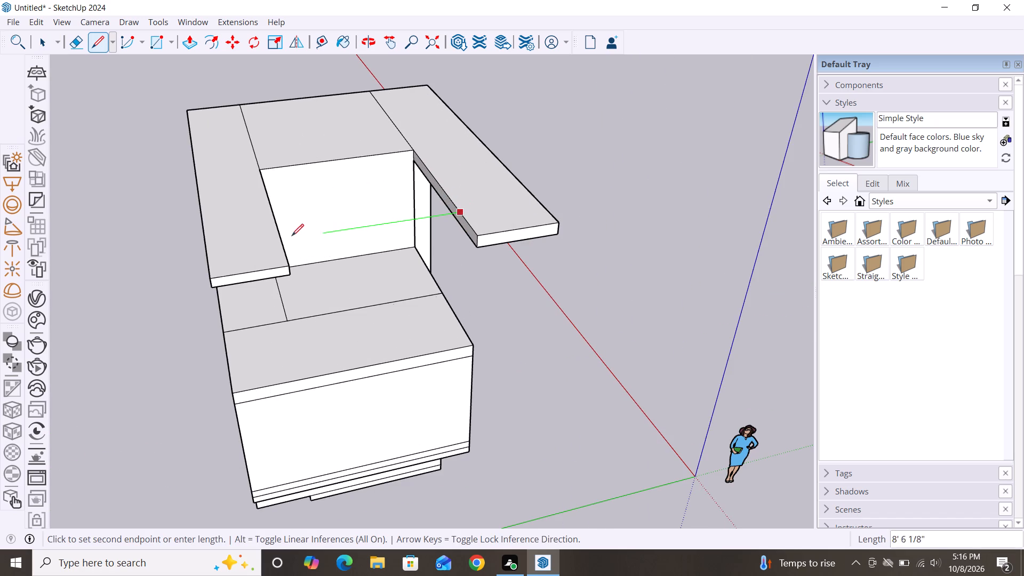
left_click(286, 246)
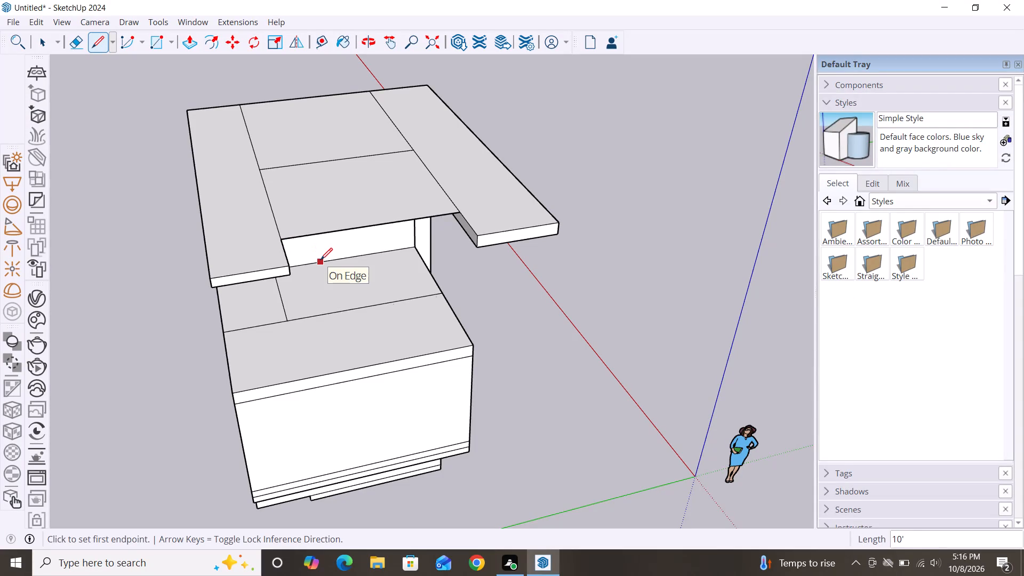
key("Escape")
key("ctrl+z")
Draw a 10' line between the upper inner corners of the roof border ends and a parallel line farther in across the new face.
left_click(478, 240)
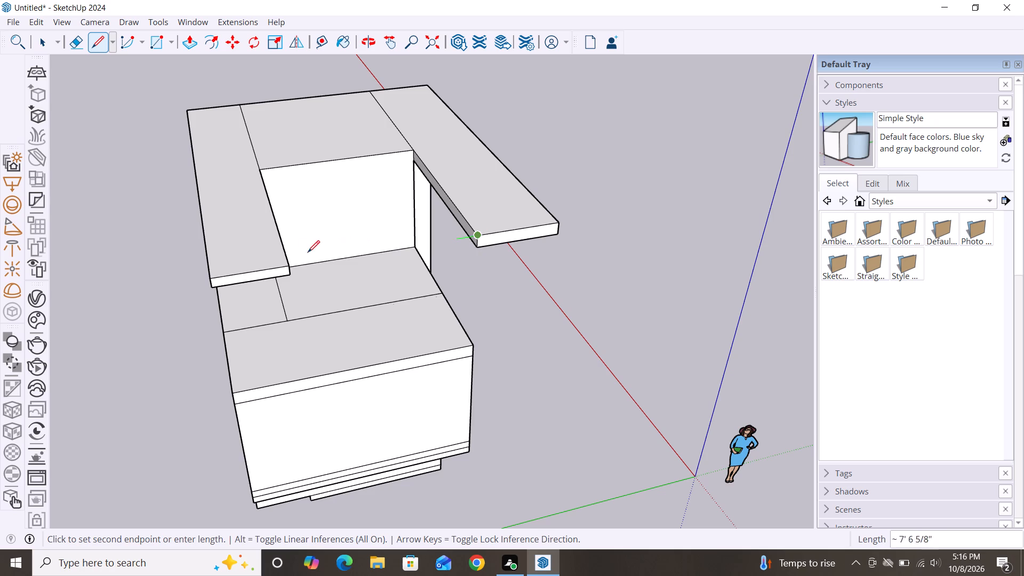
left_click(291, 264)
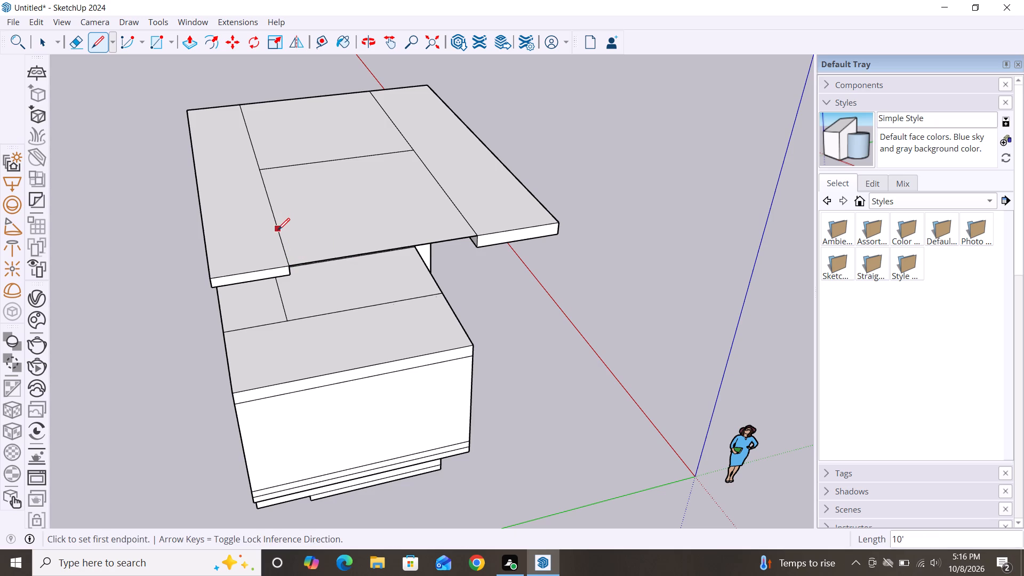
left_click(278, 226)
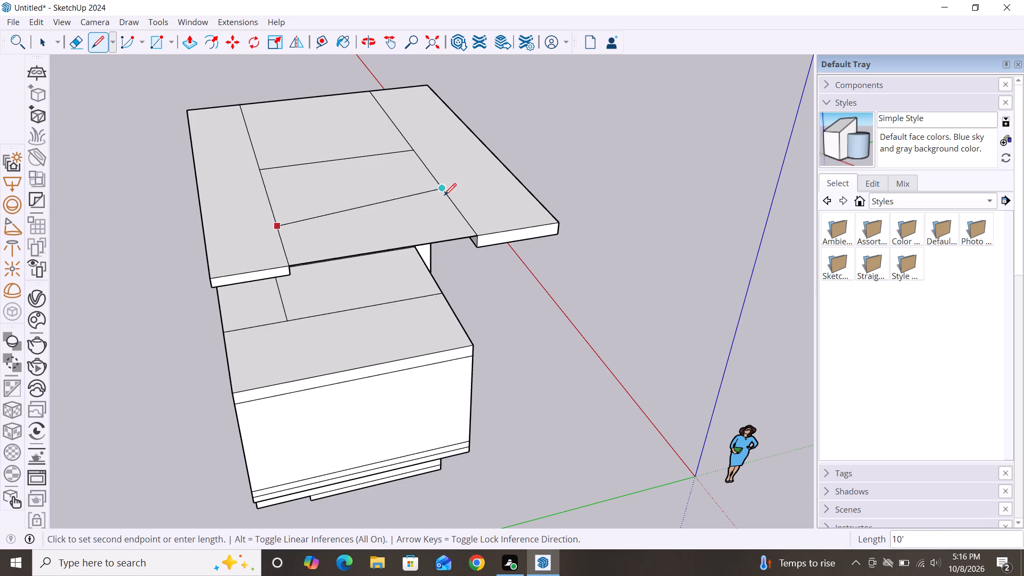
left_click_drag(450, 194, 458, 182)
key("space")
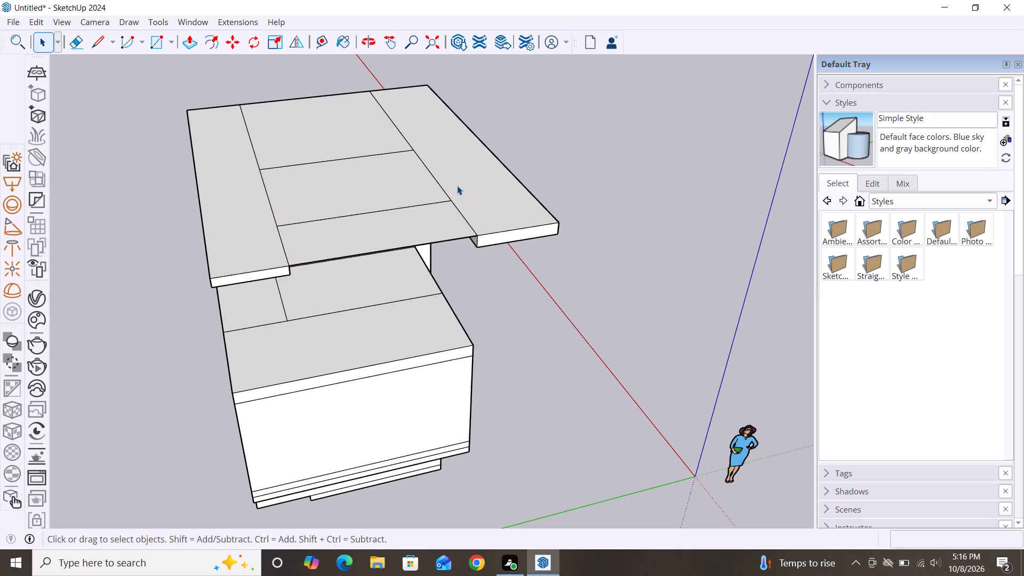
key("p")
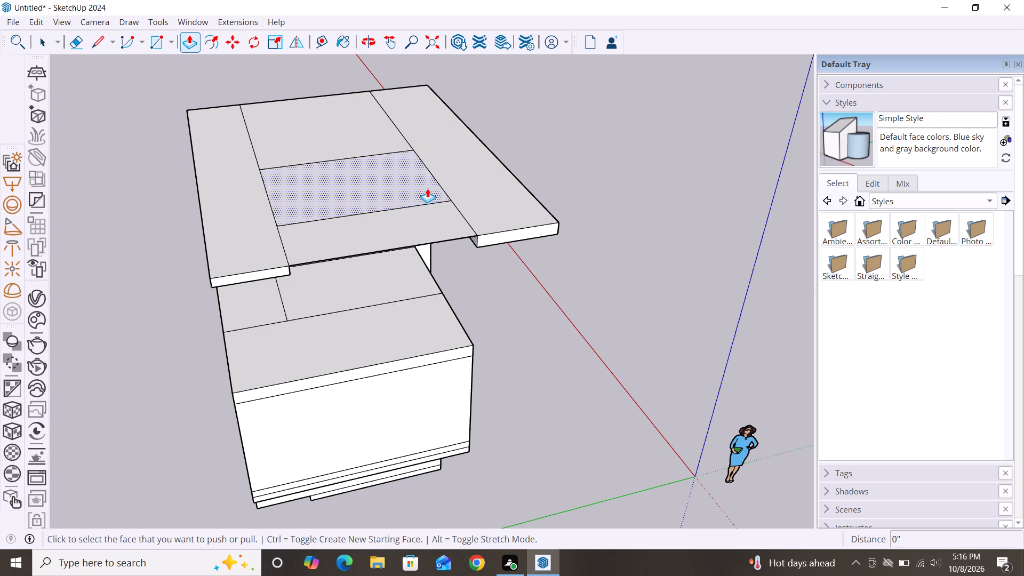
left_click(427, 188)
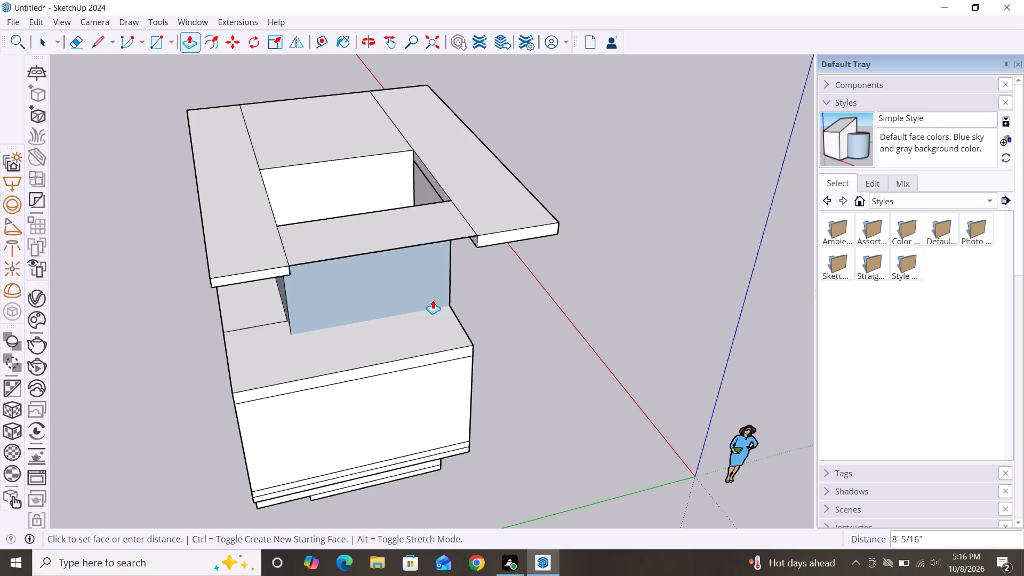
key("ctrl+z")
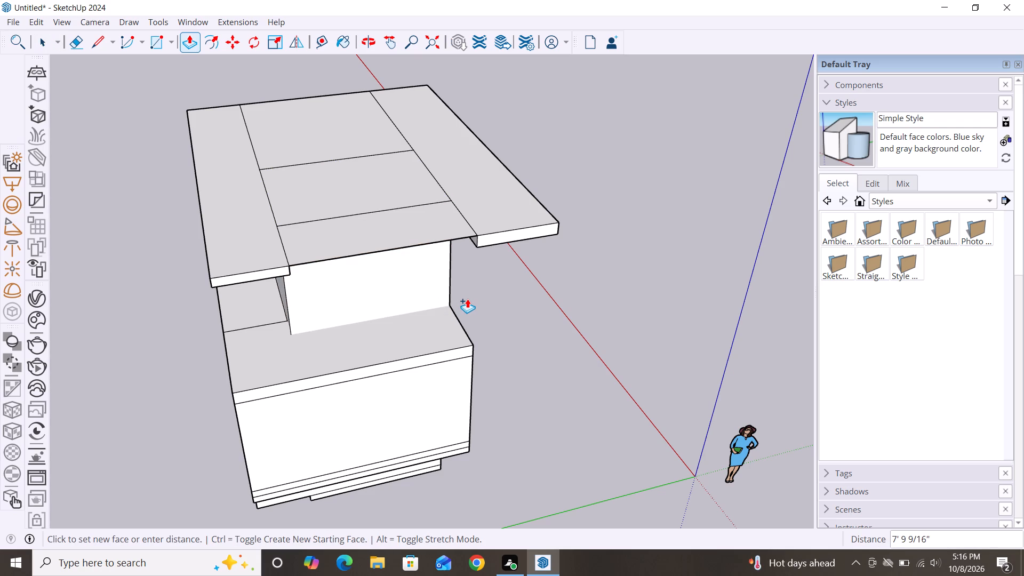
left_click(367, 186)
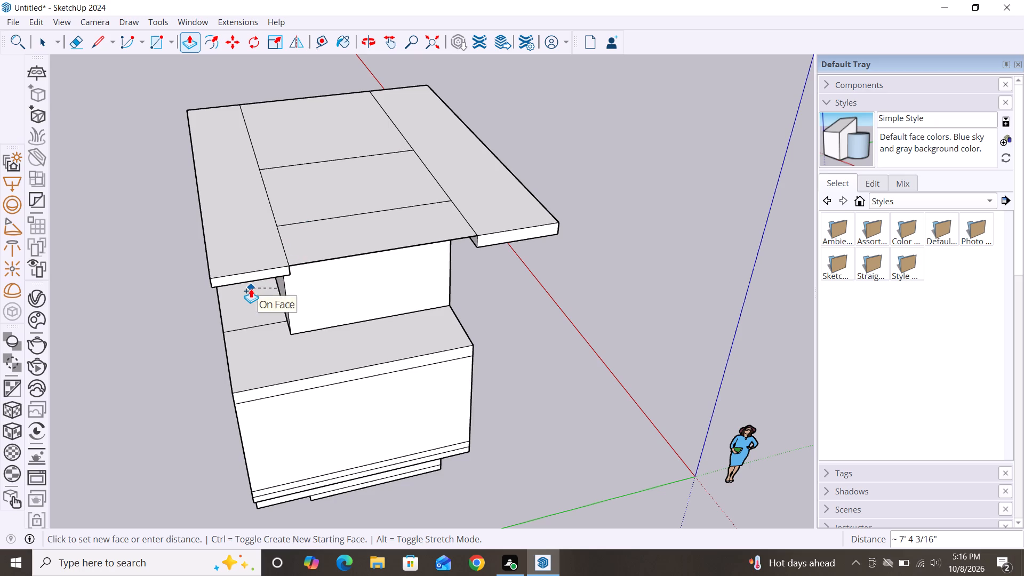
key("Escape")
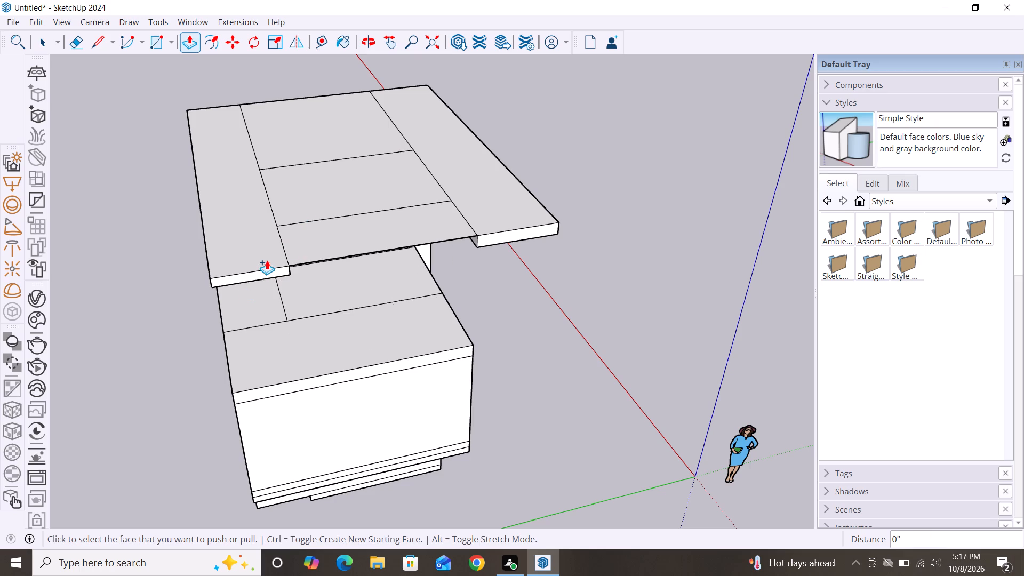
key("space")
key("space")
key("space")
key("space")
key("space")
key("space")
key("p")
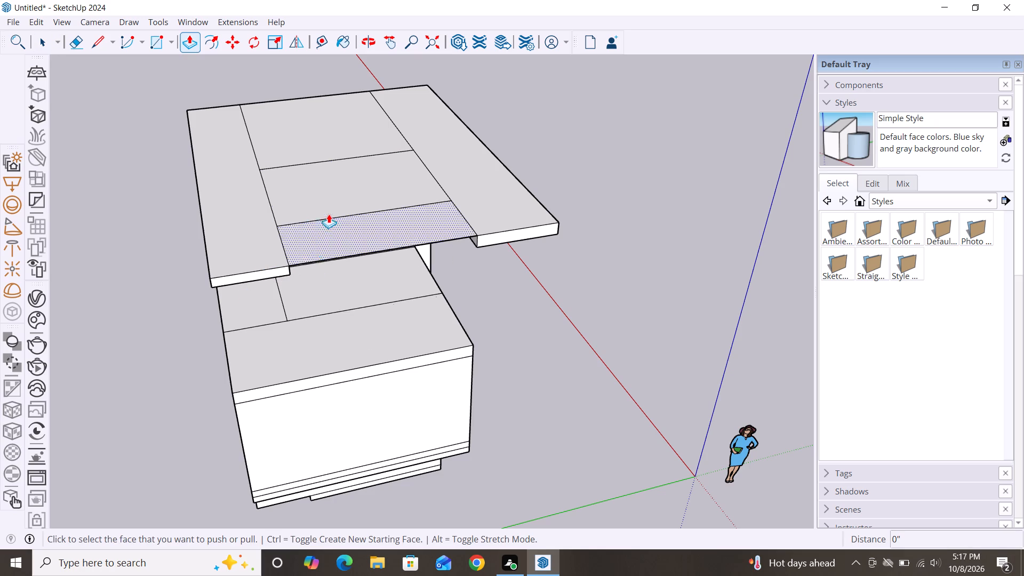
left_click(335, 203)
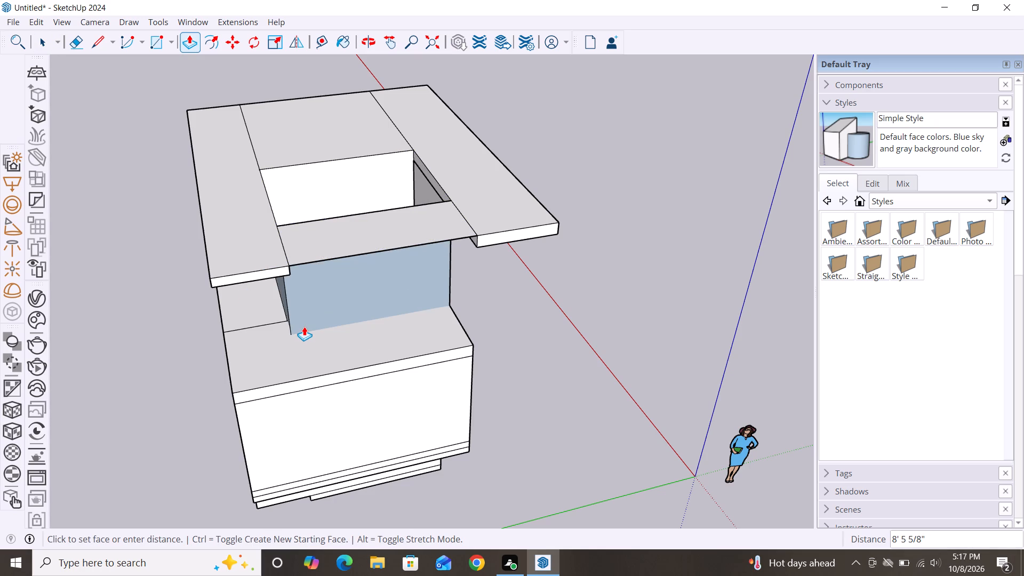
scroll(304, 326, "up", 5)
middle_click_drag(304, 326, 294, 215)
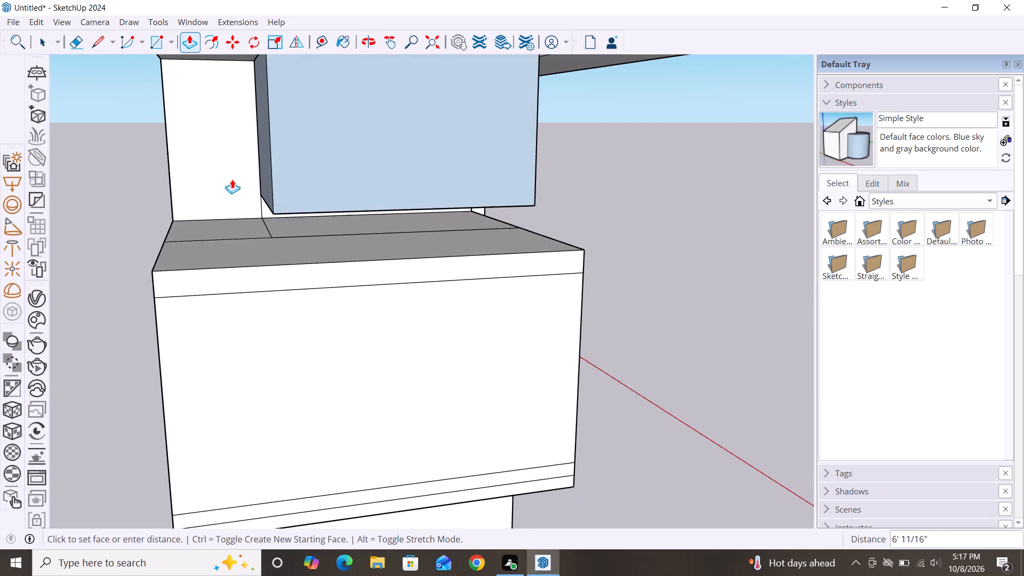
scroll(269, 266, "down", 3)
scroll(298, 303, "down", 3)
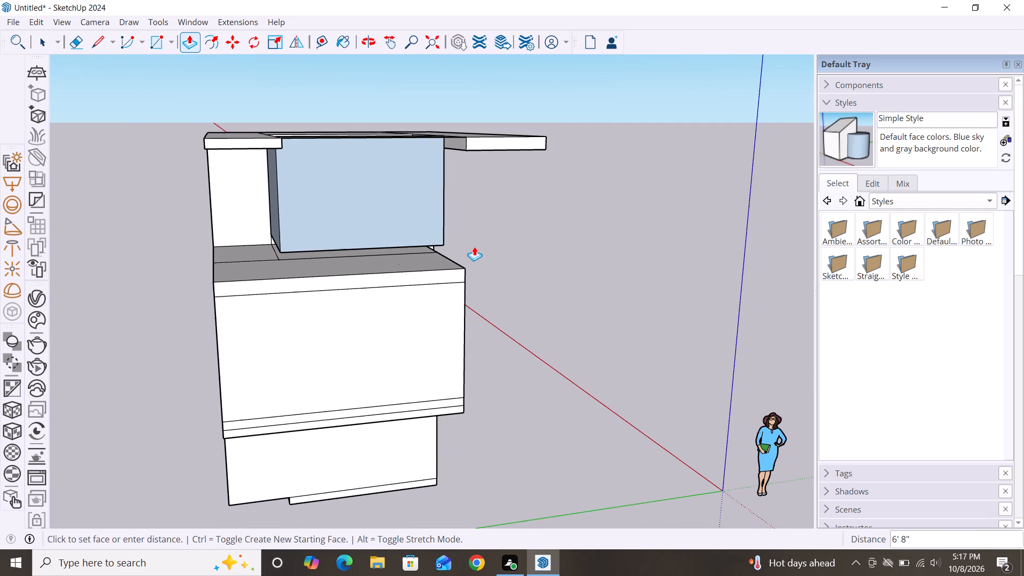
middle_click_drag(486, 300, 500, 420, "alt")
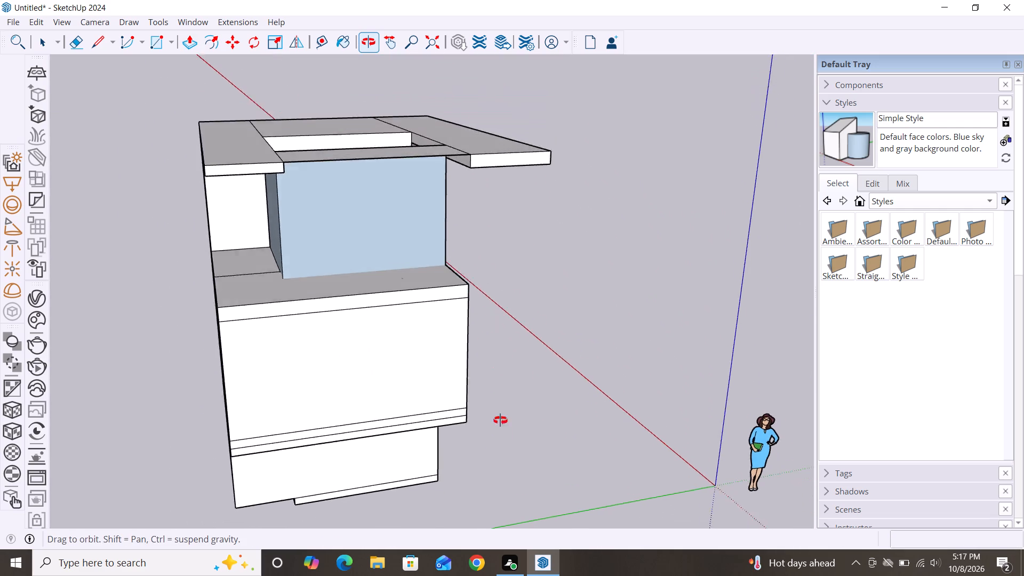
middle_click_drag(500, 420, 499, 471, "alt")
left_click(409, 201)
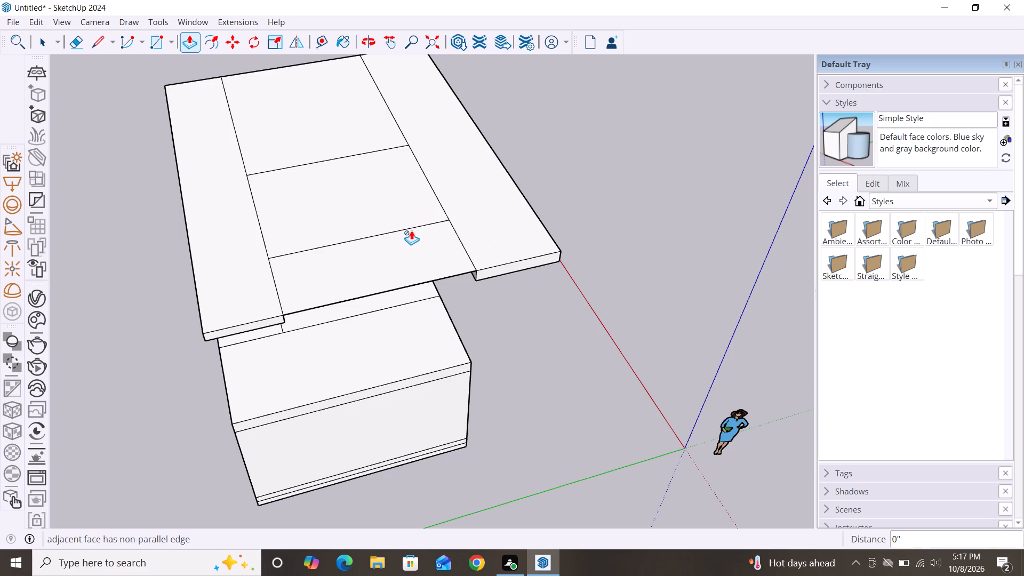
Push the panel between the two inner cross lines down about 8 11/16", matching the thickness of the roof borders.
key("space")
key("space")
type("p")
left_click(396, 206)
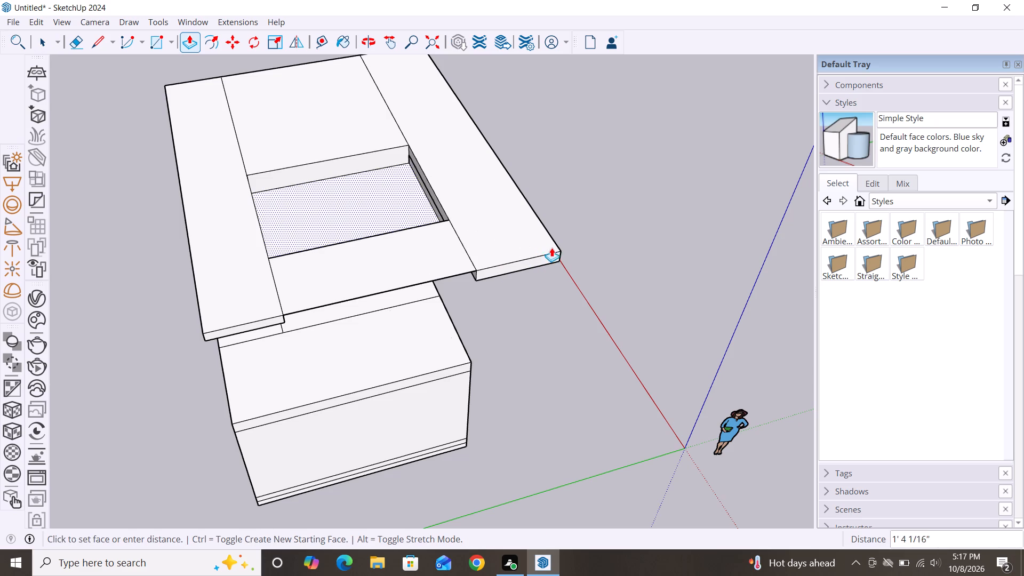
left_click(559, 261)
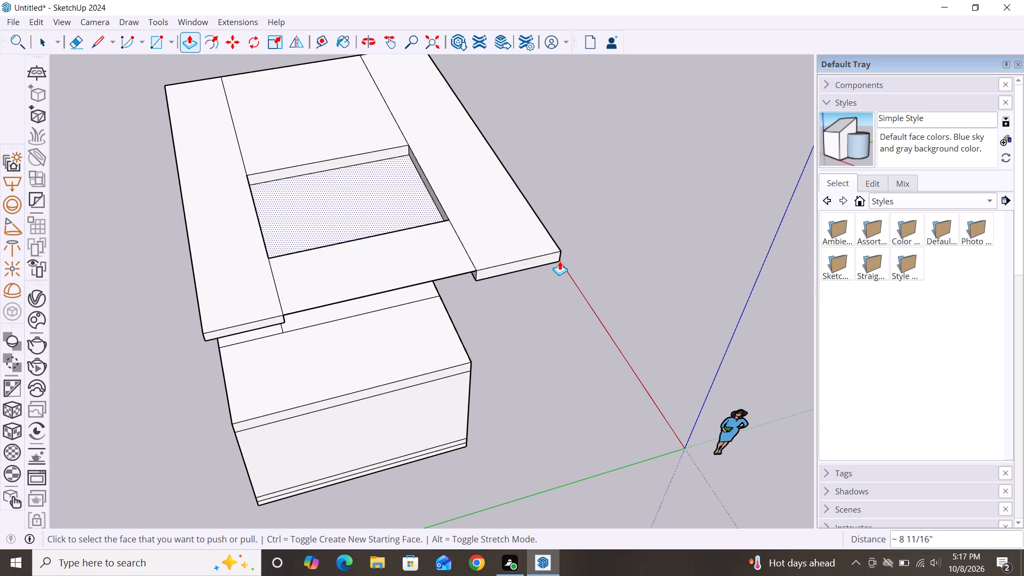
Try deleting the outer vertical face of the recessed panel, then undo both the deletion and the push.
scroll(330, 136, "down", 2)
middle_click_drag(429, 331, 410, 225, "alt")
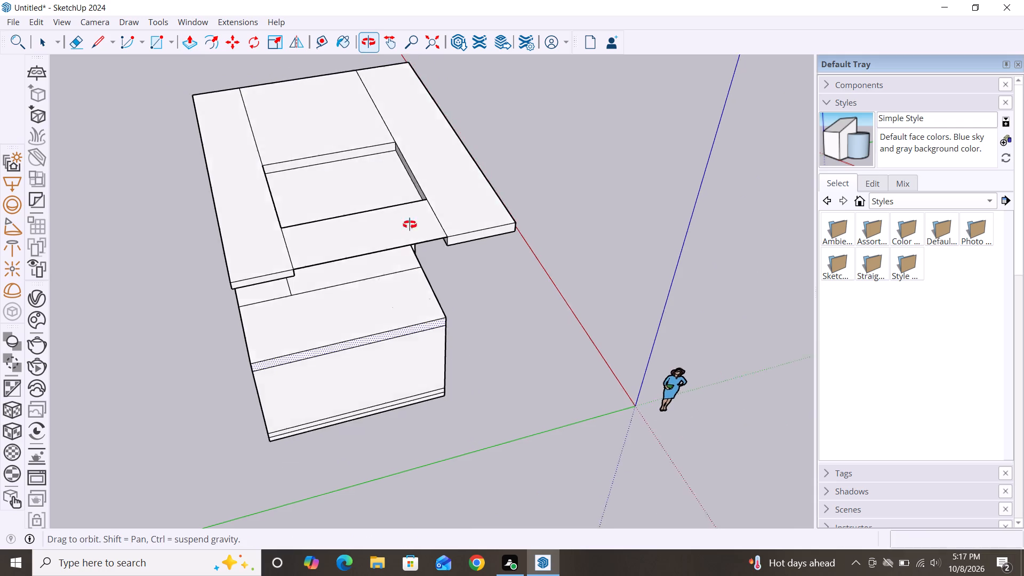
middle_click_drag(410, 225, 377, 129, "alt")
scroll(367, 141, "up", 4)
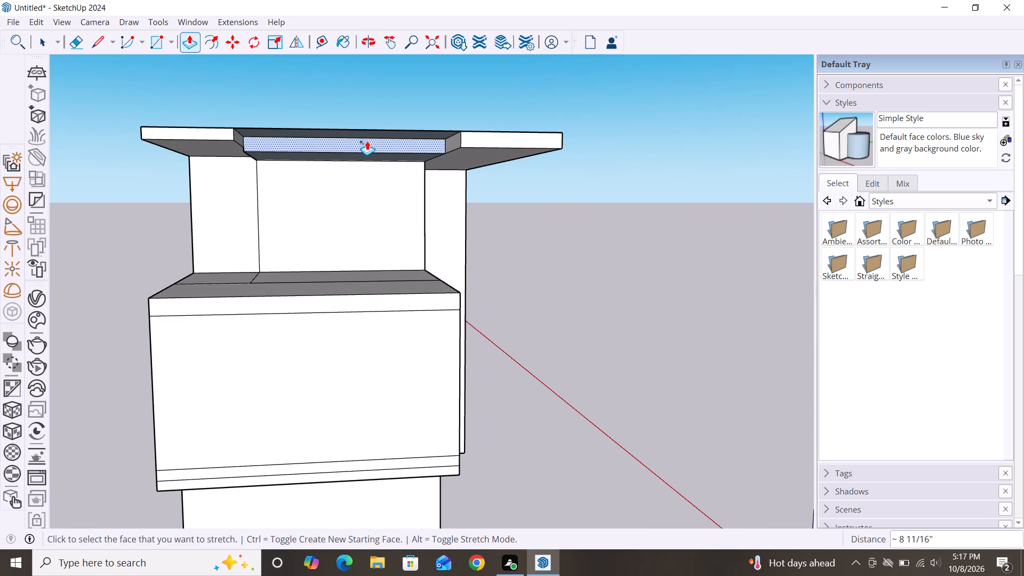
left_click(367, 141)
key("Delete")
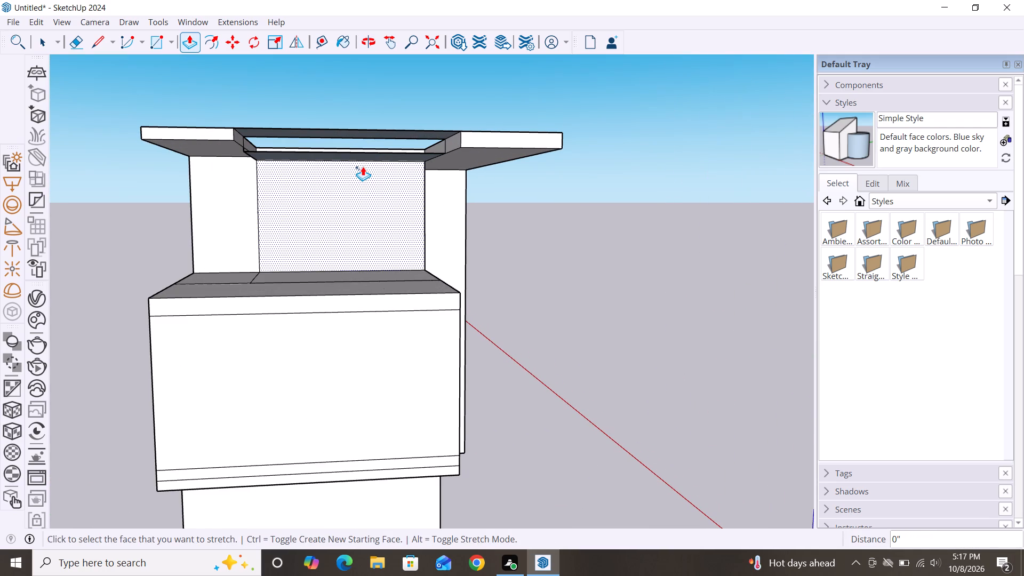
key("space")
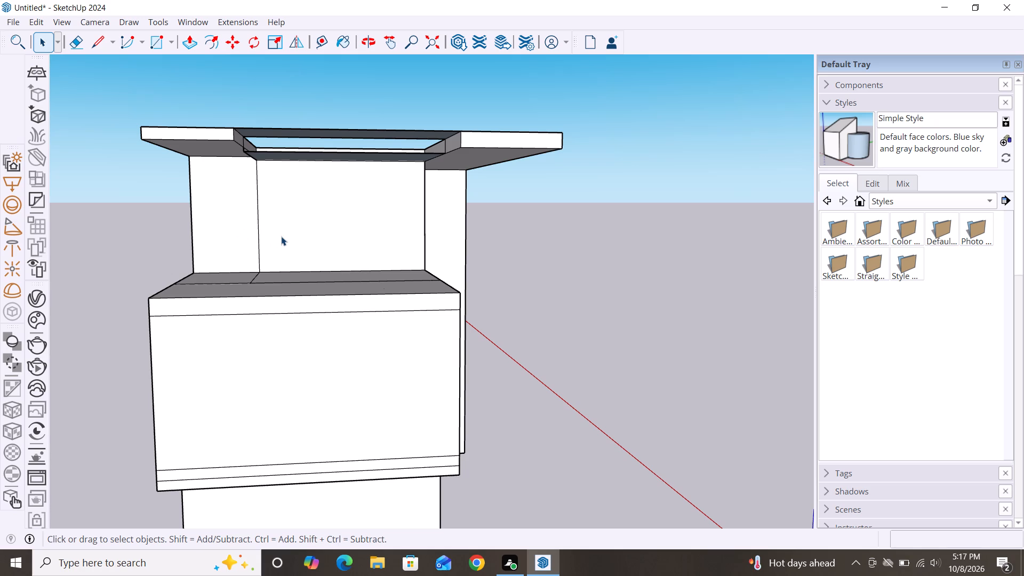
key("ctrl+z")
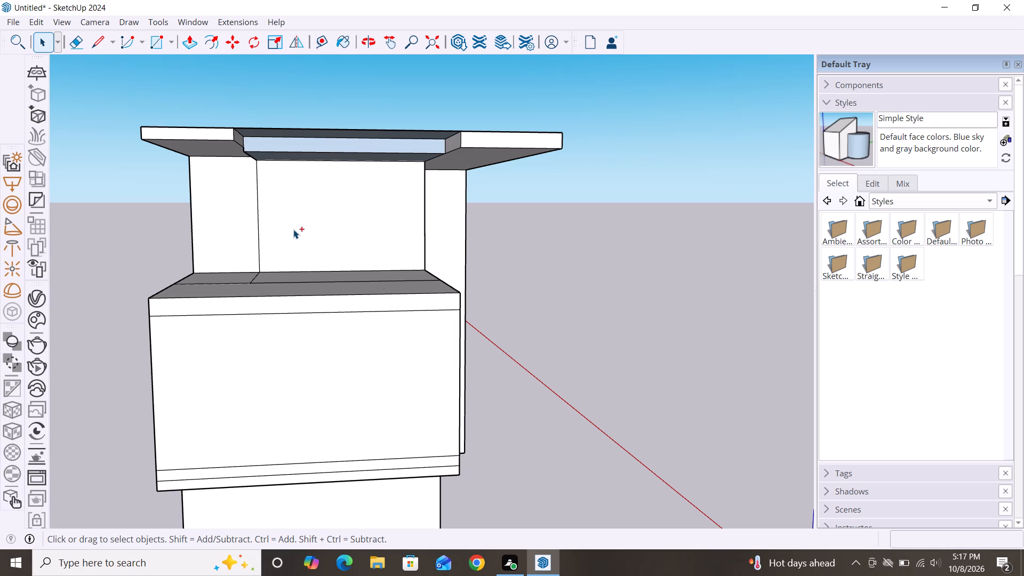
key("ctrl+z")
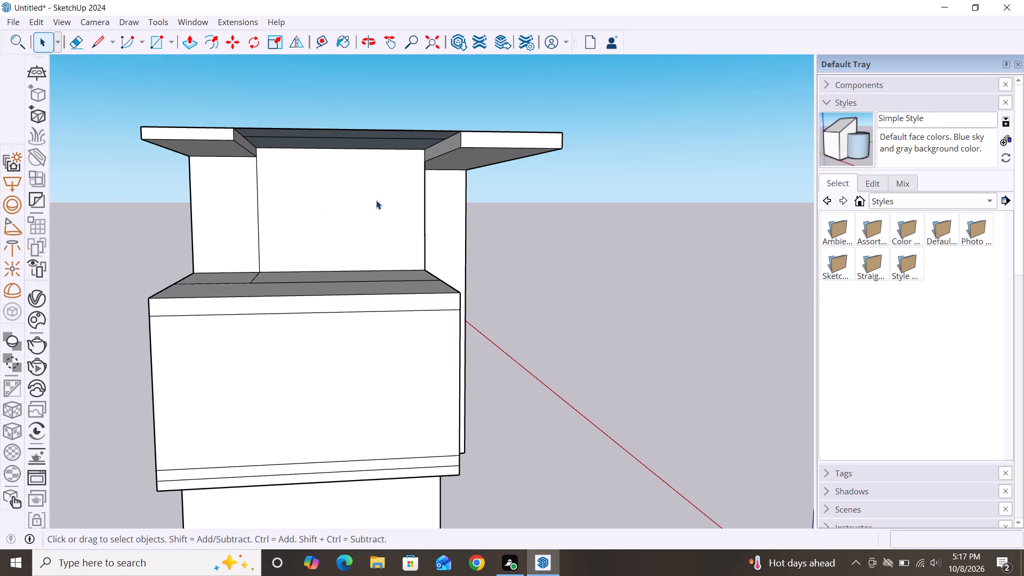
Push the panel between the two inner cross lines down about 3' 9 1/2" with Push/Pull.
key("p")
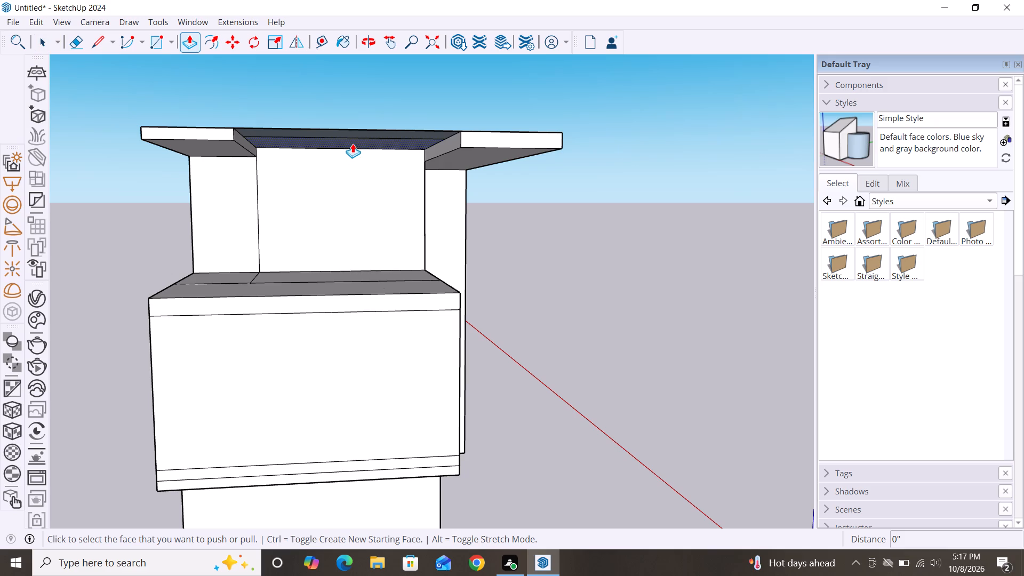
middle_click_drag(353, 143, 367, 250, "alt")
left_click(342, 182)
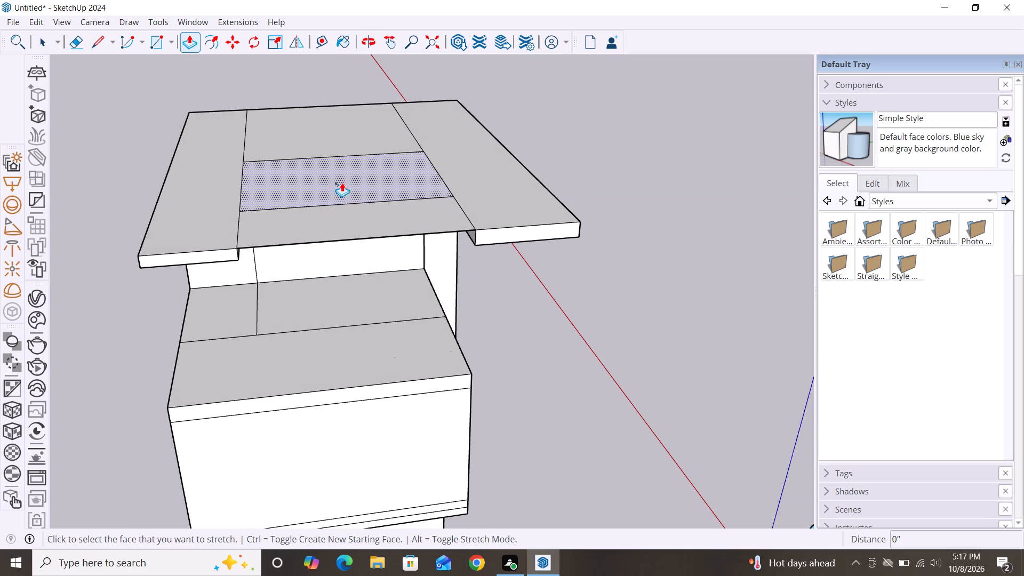
left_click_drag(363, 178, 371, 243)
key("space")
key("space")
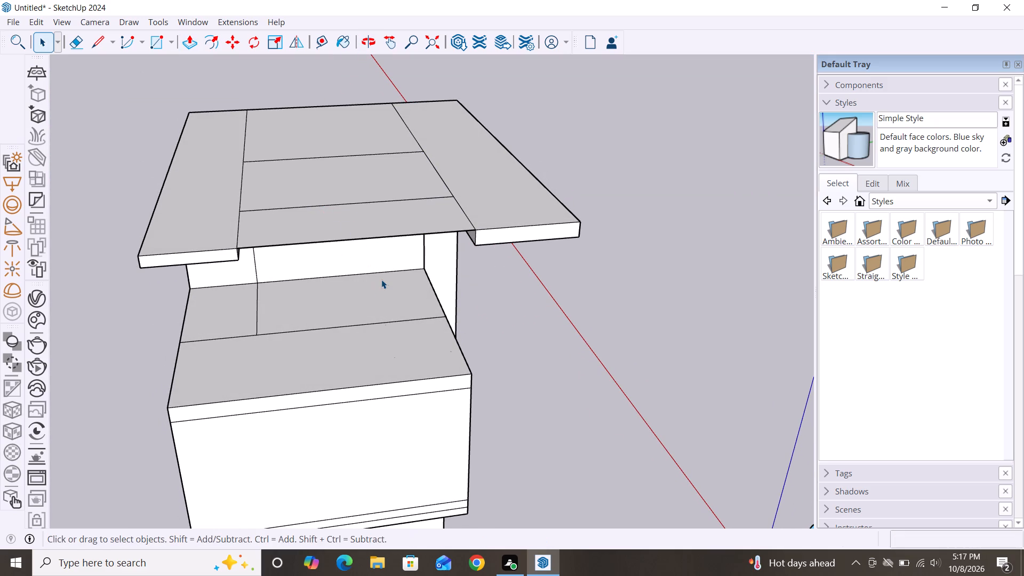
key("space")
type("p")
left_click(364, 182)
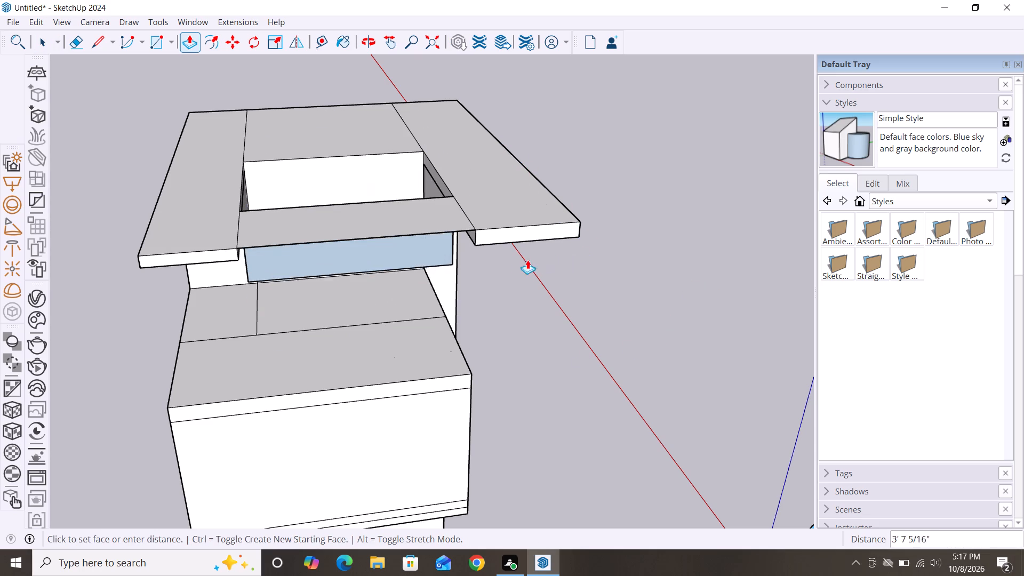
left_click(202, 273)
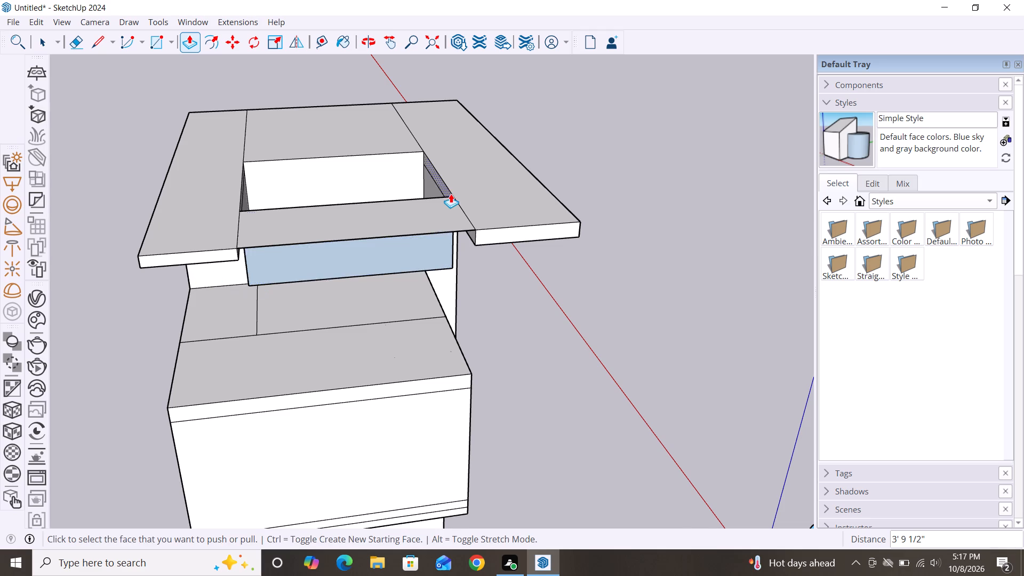
scroll(451, 194, "down", 2)
key("space")
middle_click_drag(469, 415, 499, 447, "alt")
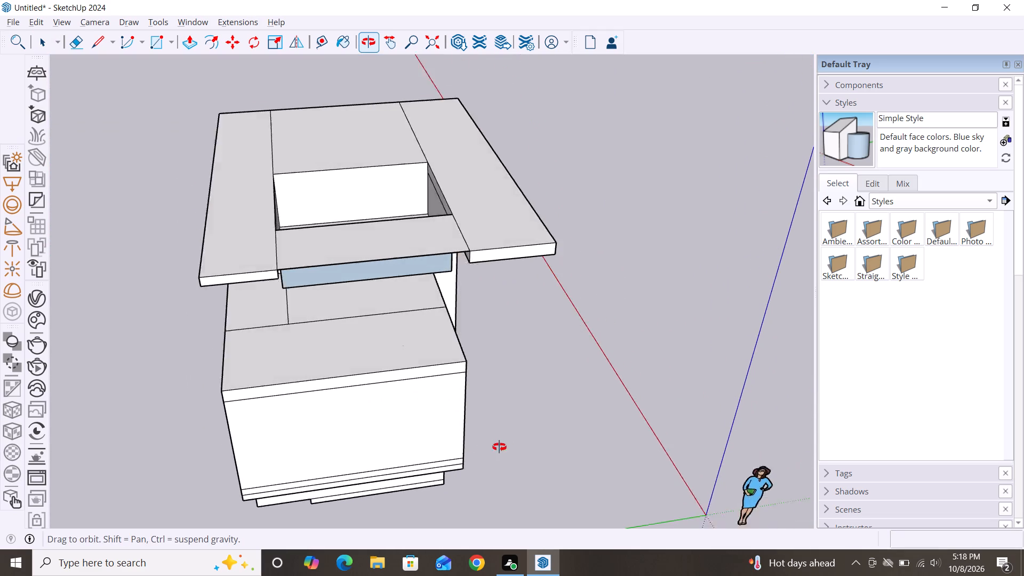
Undo the last push of the panel between the two roof cross lines.
middle_click_drag(499, 447, 500, 447, "alt")
middle_click_drag(441, 275, 437, 413, "alt")
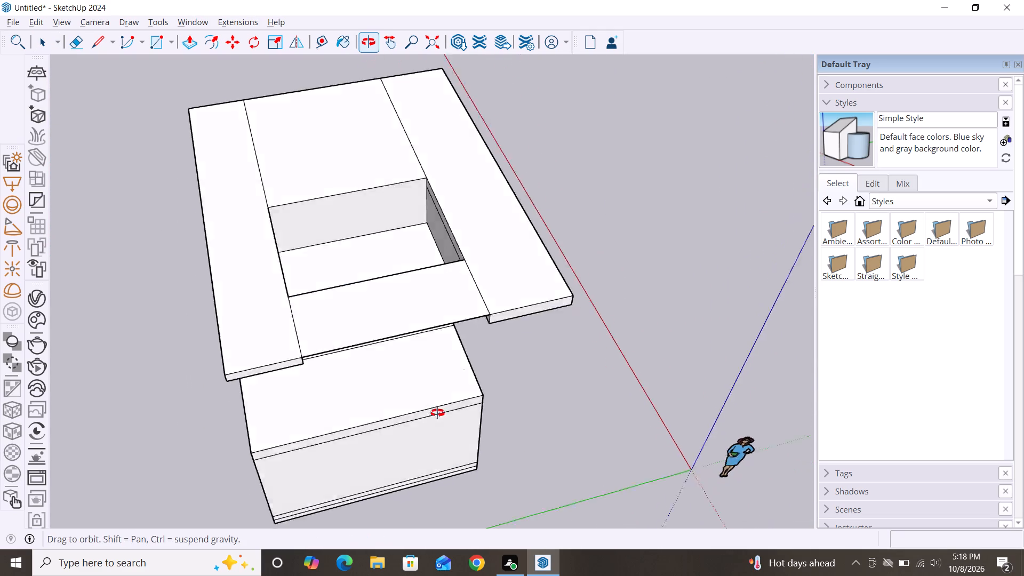
middle_click_drag(437, 413, 438, 426, "alt")
middle_click_drag(432, 414, 438, 310, "alt")
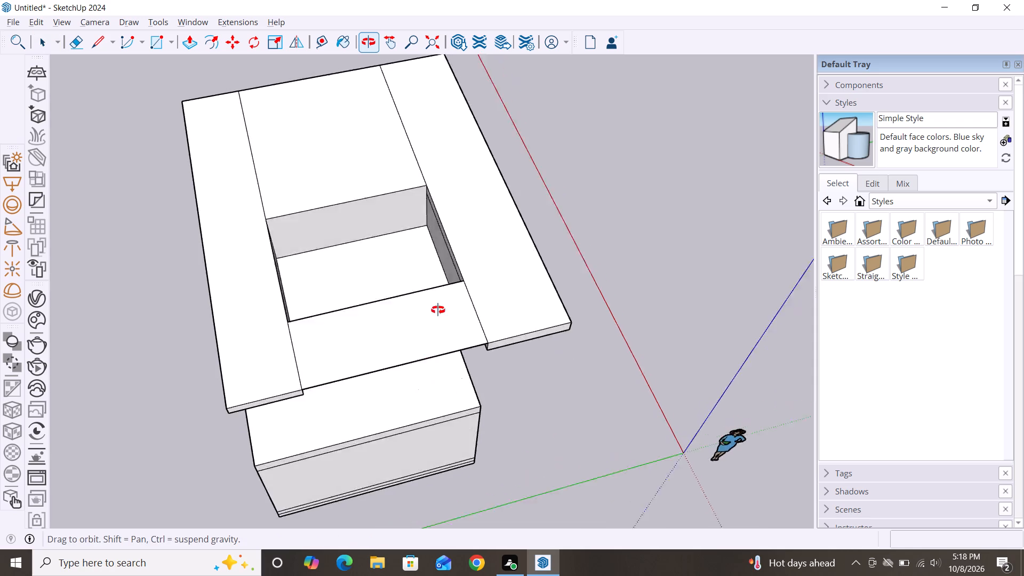
middle_click_drag(438, 310, 351, 175, "alt")
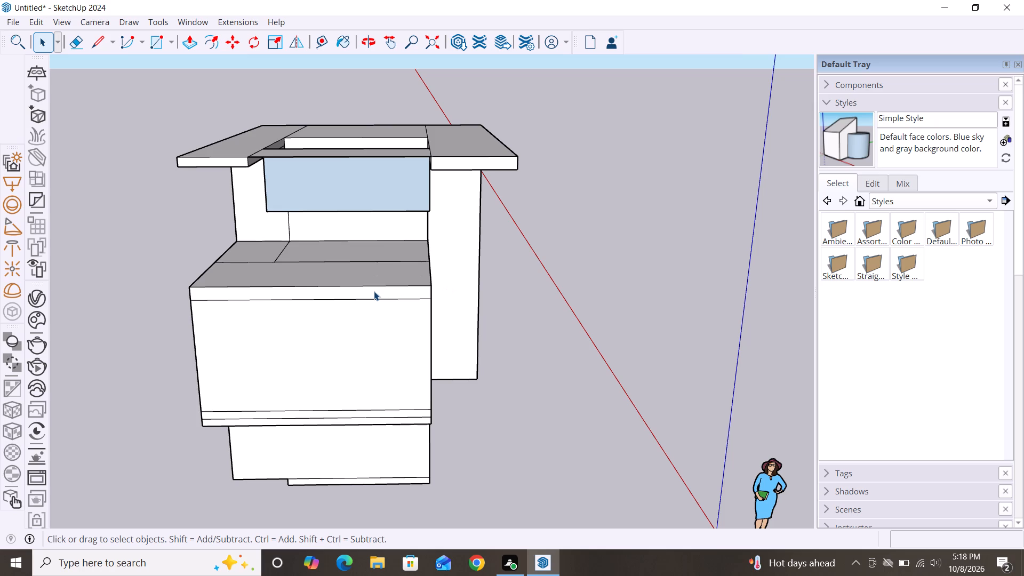
key("ctrl+z")
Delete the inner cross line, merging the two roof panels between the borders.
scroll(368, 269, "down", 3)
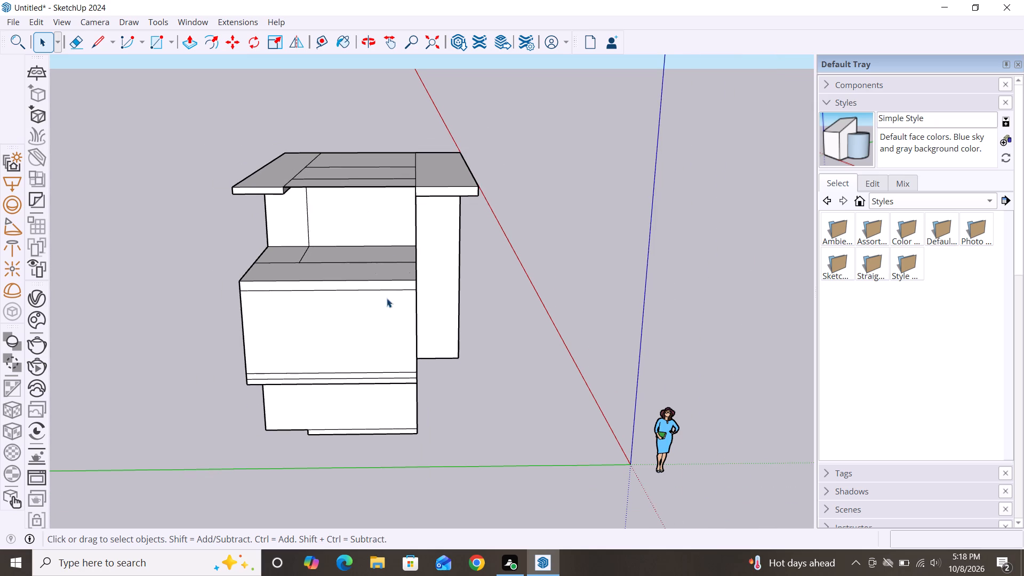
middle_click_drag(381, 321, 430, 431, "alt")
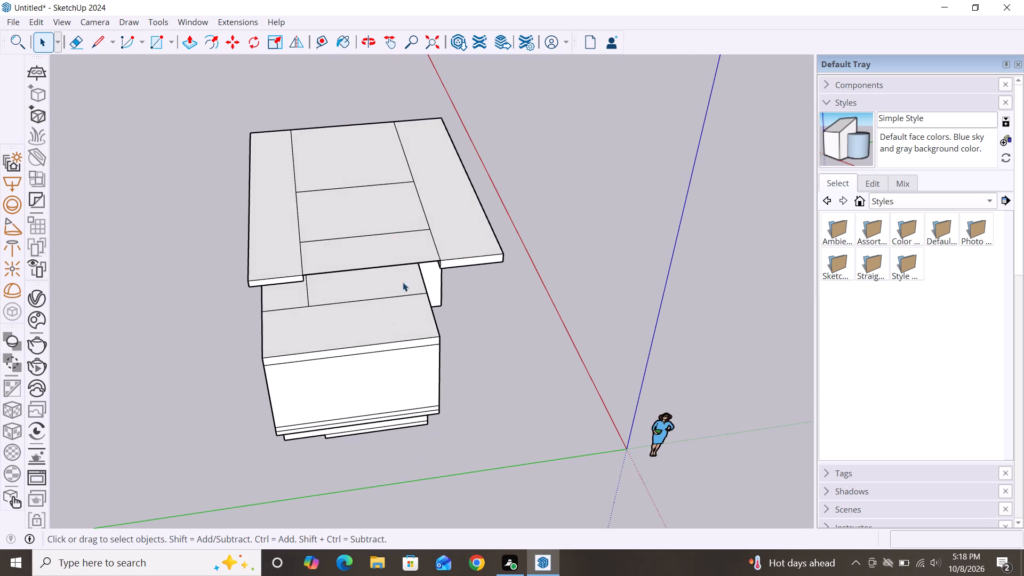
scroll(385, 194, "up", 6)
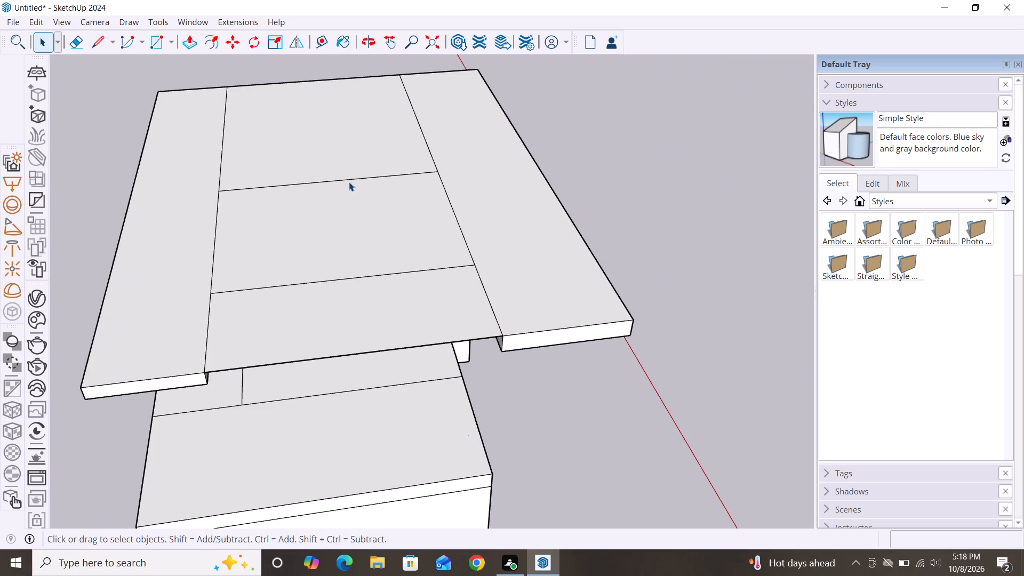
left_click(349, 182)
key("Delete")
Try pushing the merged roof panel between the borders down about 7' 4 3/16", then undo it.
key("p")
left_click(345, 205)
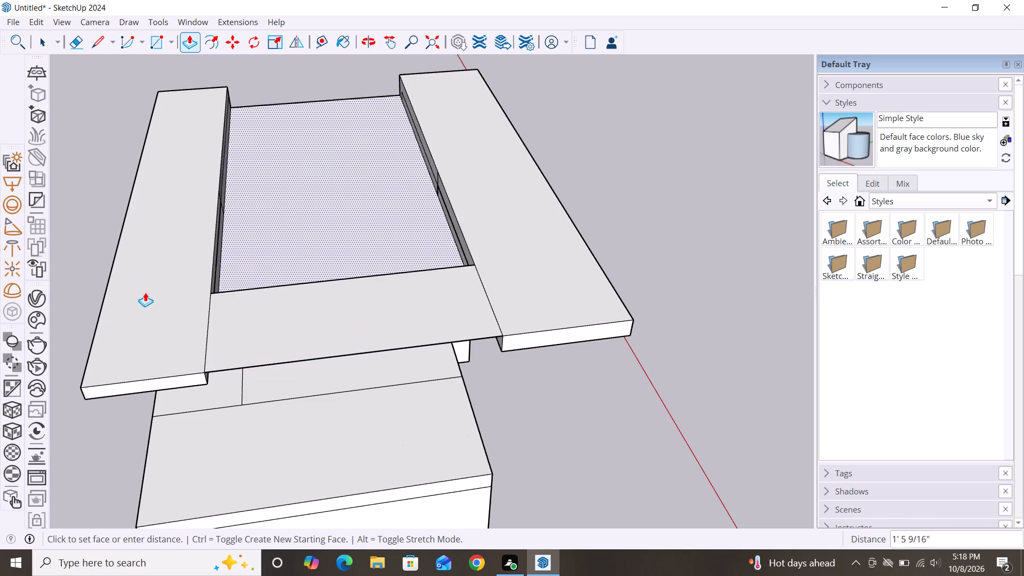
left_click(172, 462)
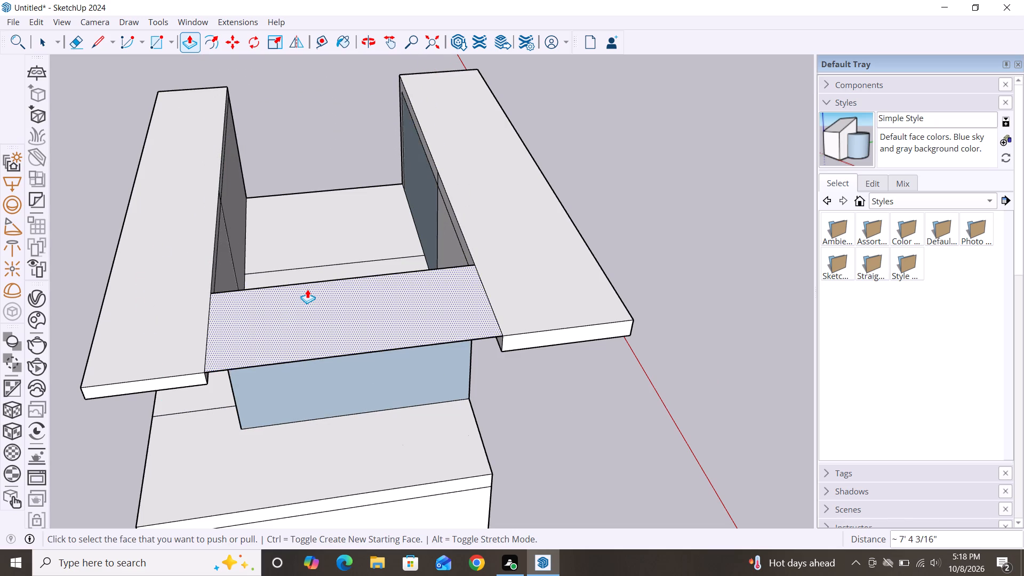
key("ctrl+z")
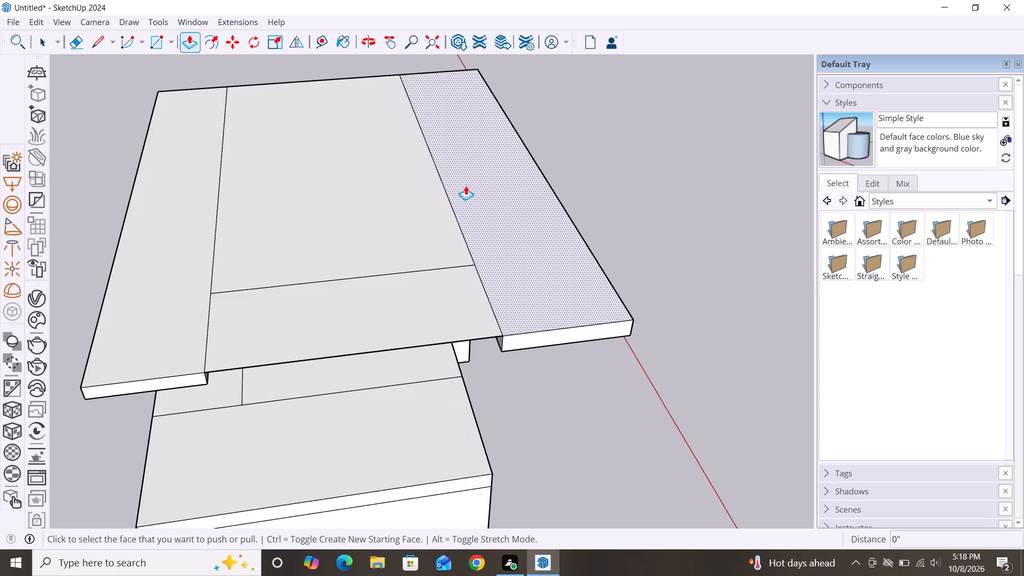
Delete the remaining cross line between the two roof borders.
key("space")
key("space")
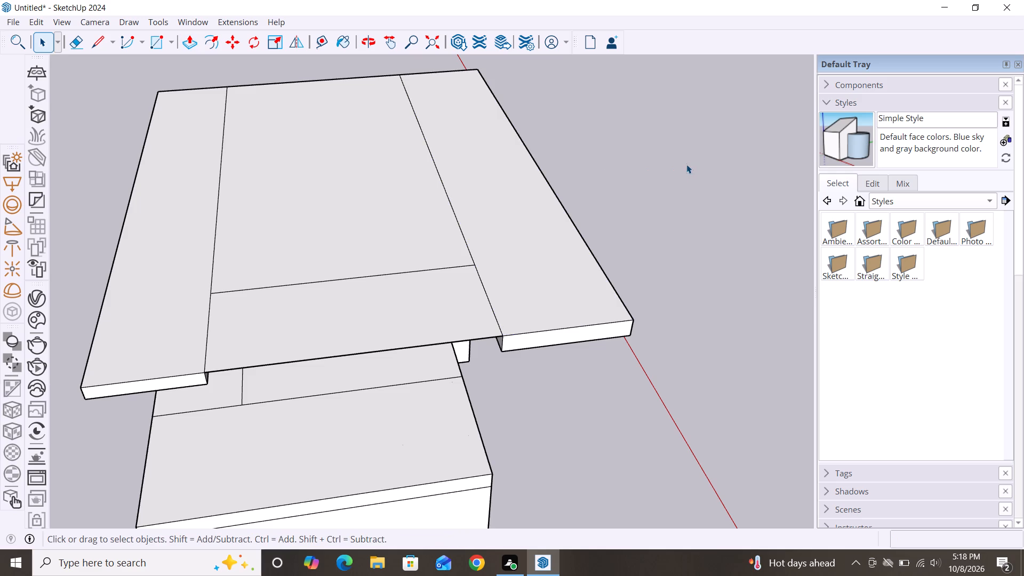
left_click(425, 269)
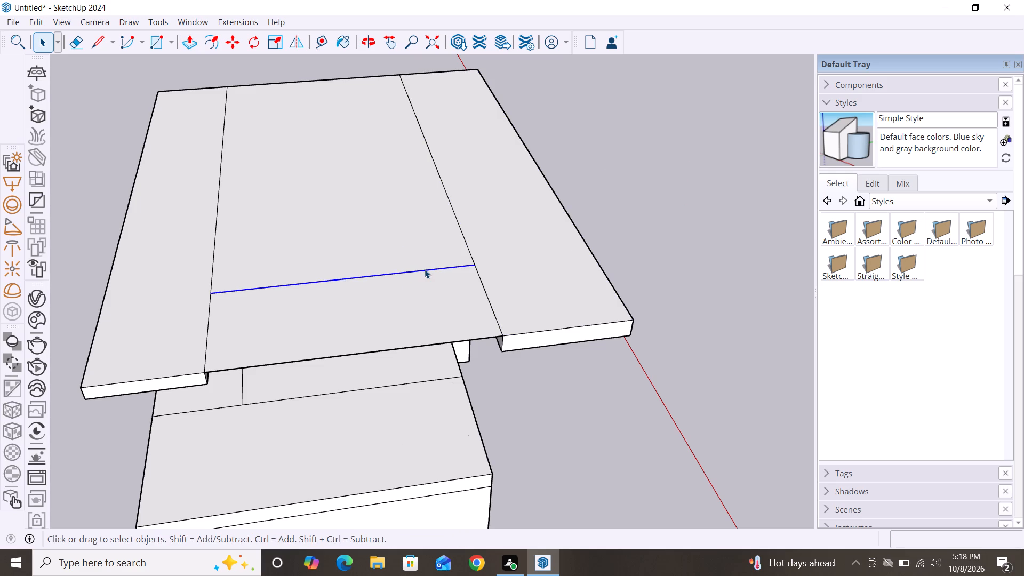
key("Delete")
Undo the cross-line deletions, the cross lines themselves and the last extension of the tower-opposite roof border.
scroll(352, 237, "down", 3)
scroll(583, 185, "down", 1)
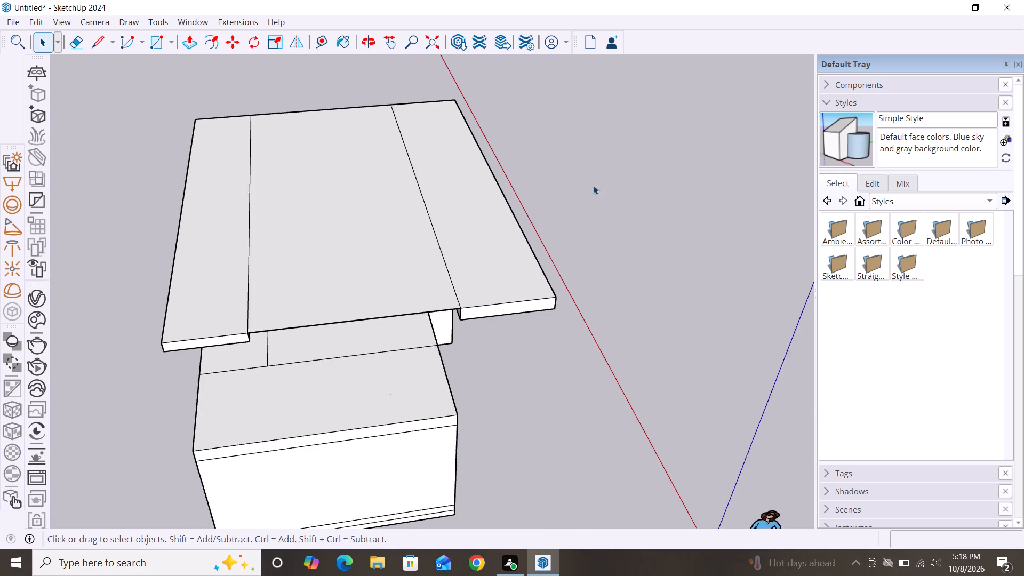
scroll(593, 185, "down", 2)
middle_click_drag(526, 340, 484, 179, "alt")
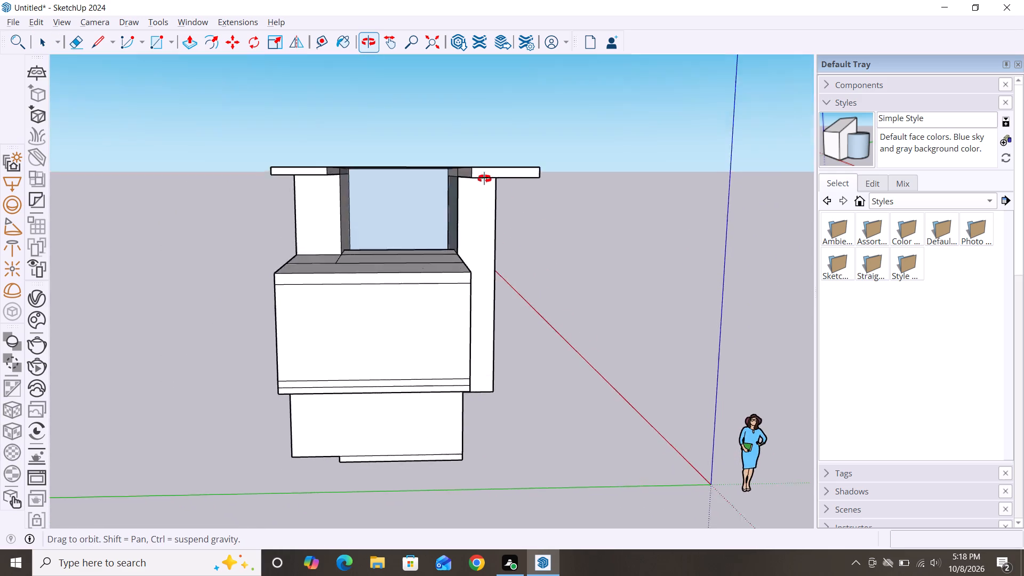
middle_click_drag(484, 179, 487, 163, "alt")
scroll(414, 211, "up", 3)
middle_click_drag(414, 217, 405, 276)
scroll(406, 273, "up", 3)
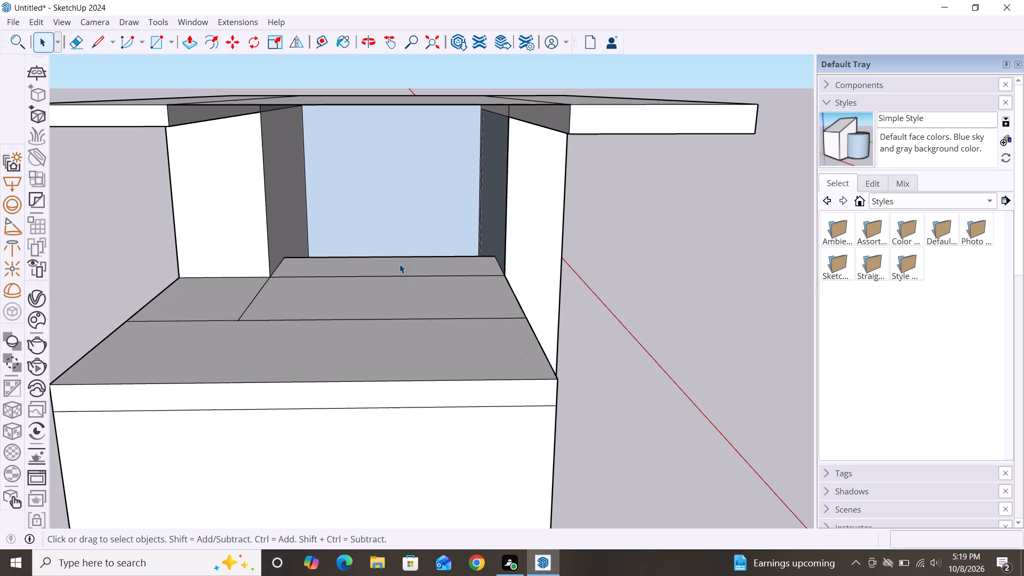
middle_click_drag(399, 212, 412, 281)
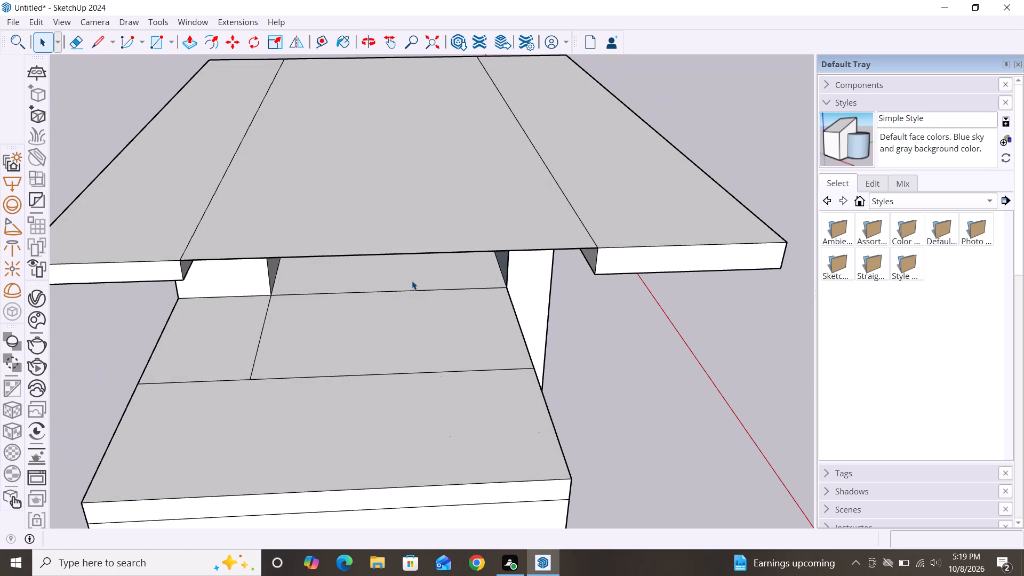
key("ctrl+z")
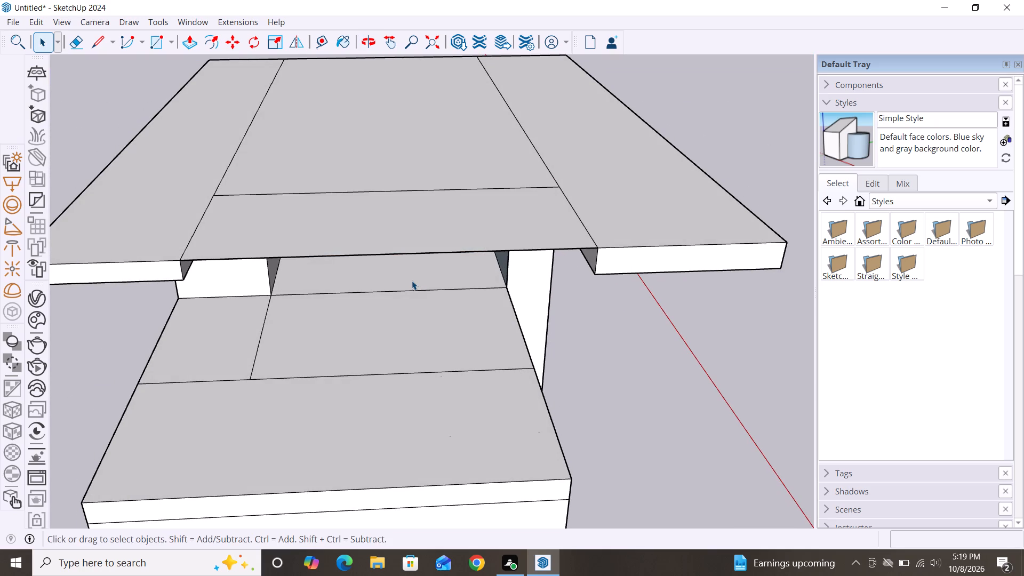
key("ctrl+z")
key("ctrl+z")
key("ctrl+z")
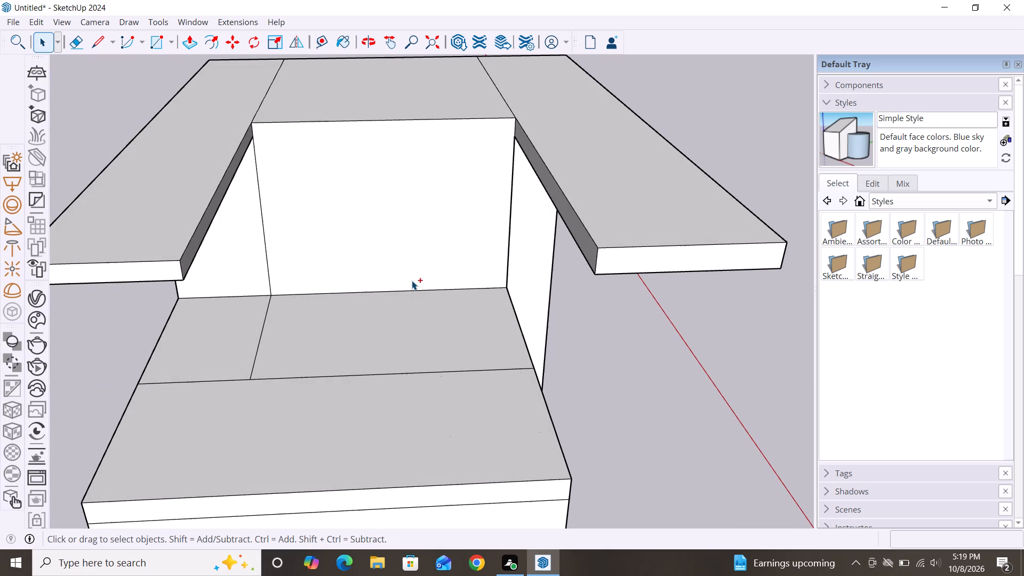
key("ctrl+z")
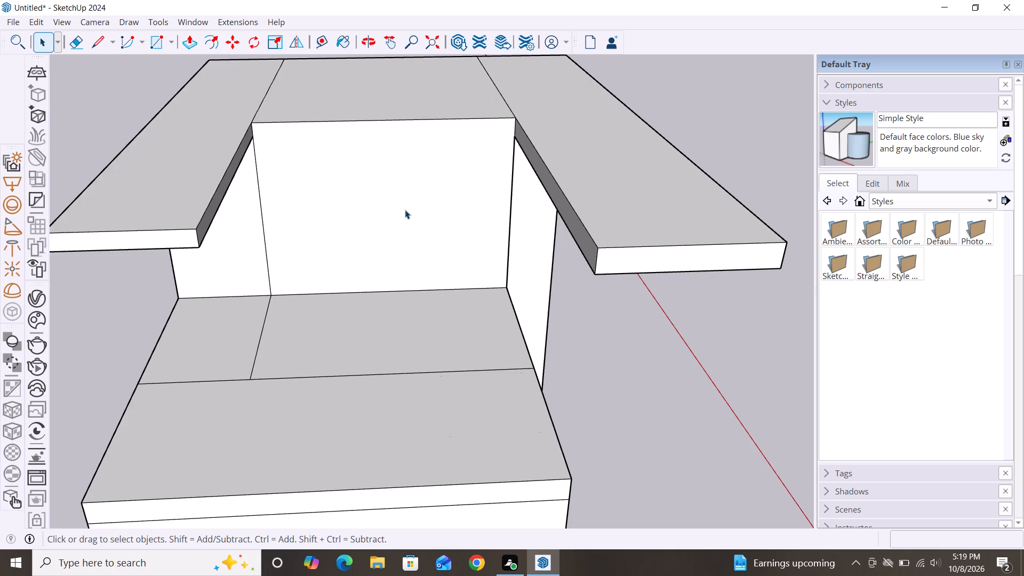
Pull the end face of the shortened roof border out about 1' 10 3/8", level with the lower block's front edge.
scroll(409, 171, "down", 4)
key("p")
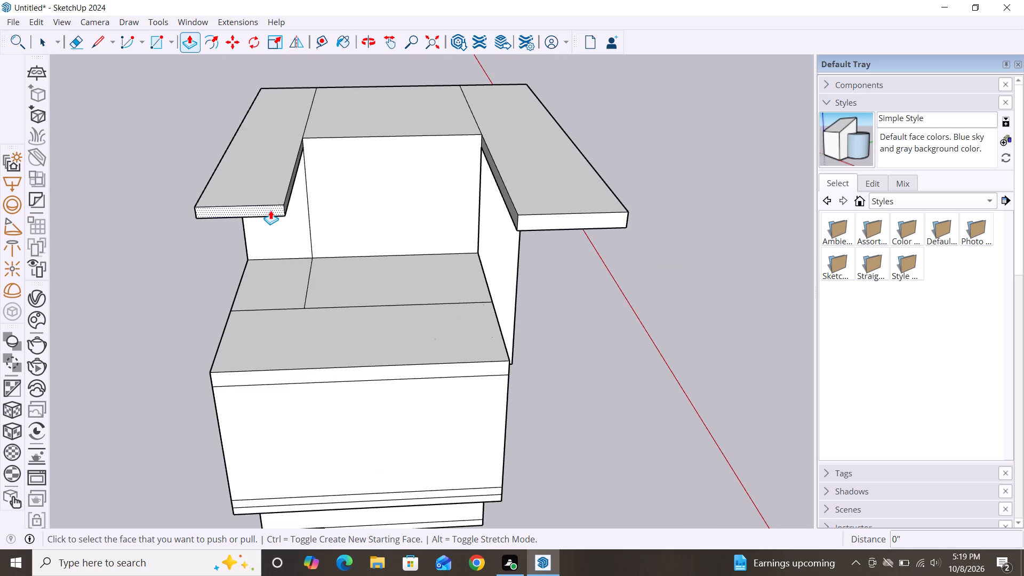
left_click(270, 210)
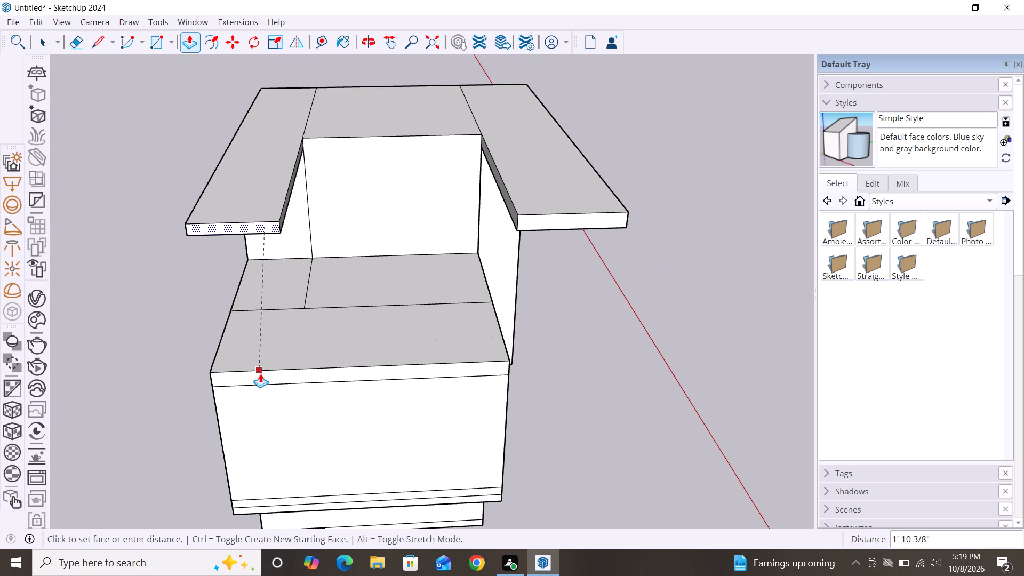
left_click(260, 372)
key("space")
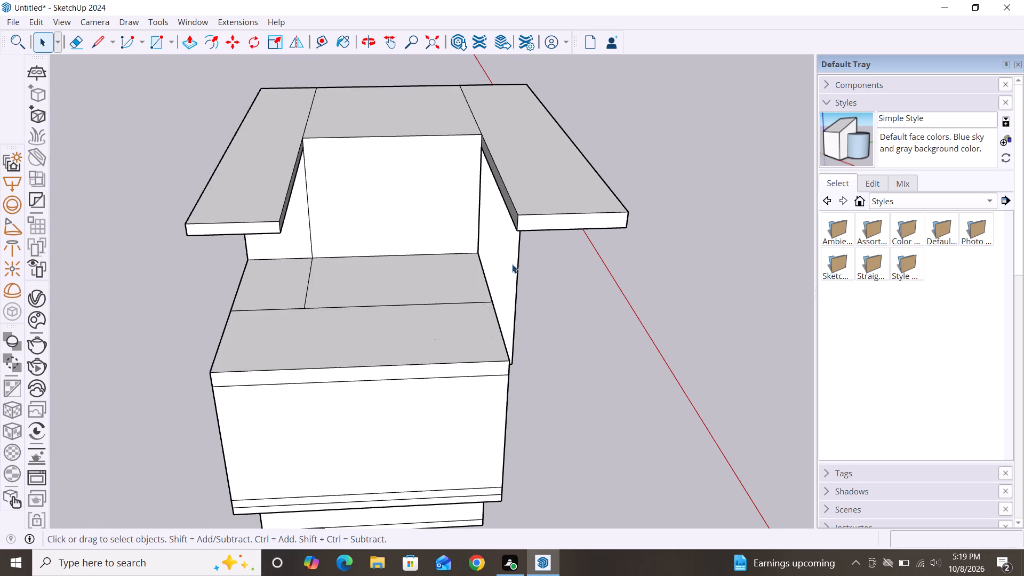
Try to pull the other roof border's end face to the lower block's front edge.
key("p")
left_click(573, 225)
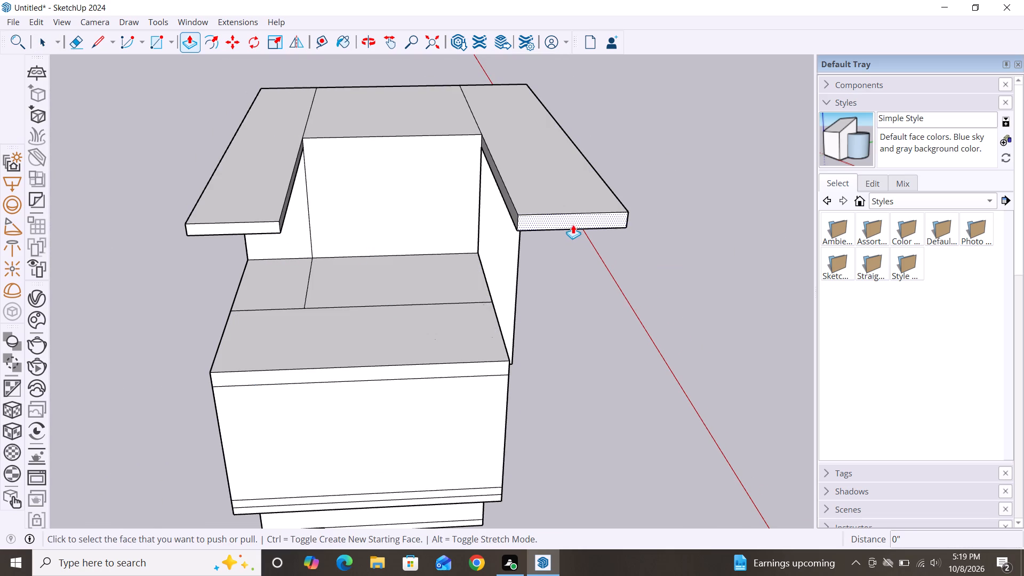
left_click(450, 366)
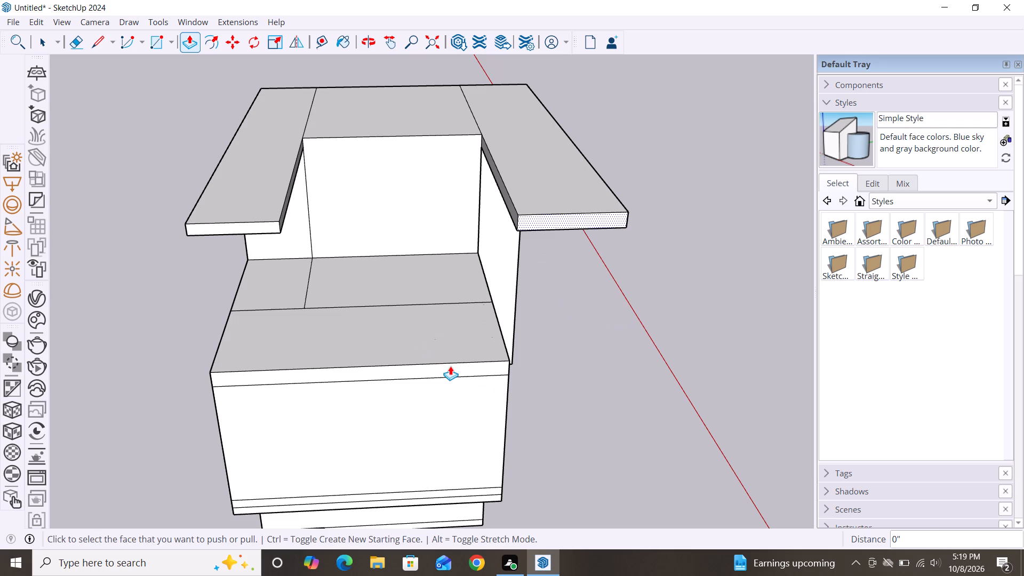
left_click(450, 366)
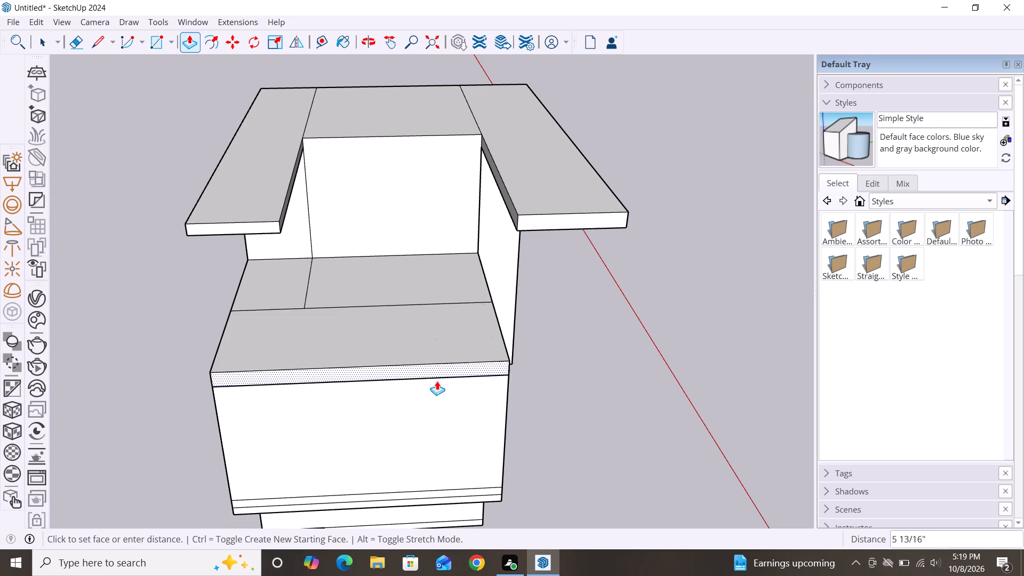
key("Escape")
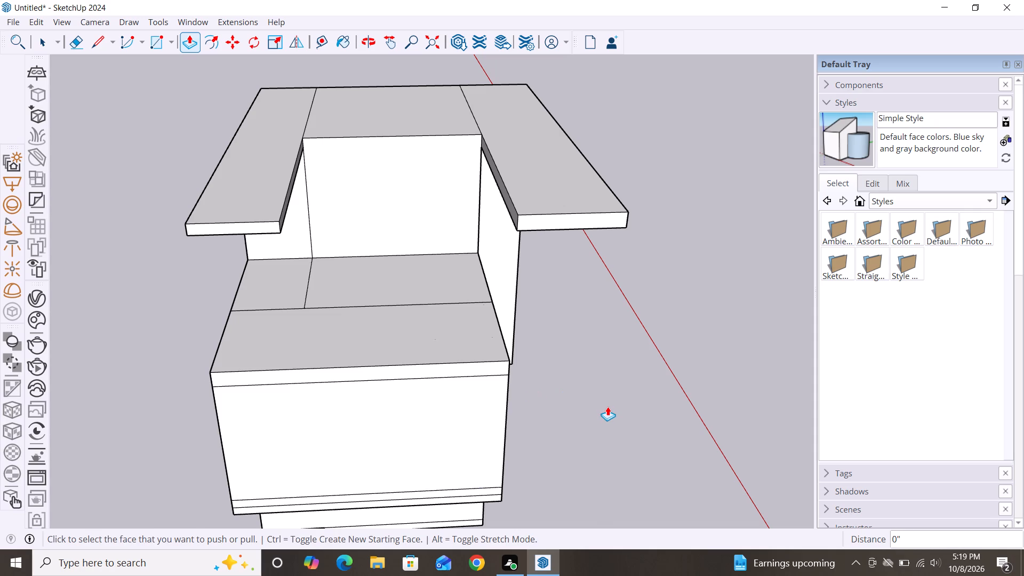
Draw a rectangle about 3' 8 3/16" by 6 1/4" on the extended roof border's inner side face, starting at its outer end.
middle_click_drag(571, 418, 432, 421, "alt")
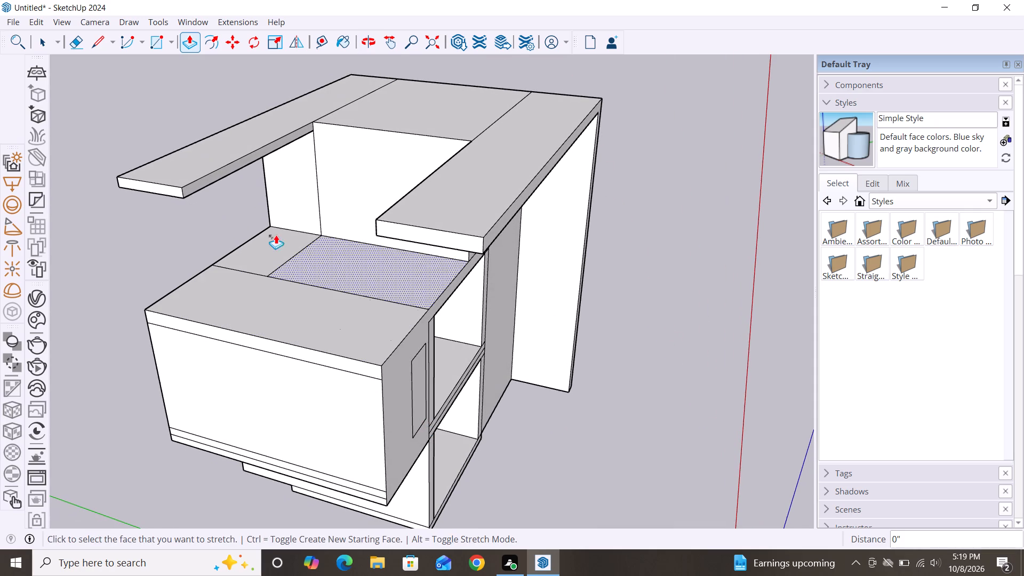
key("r")
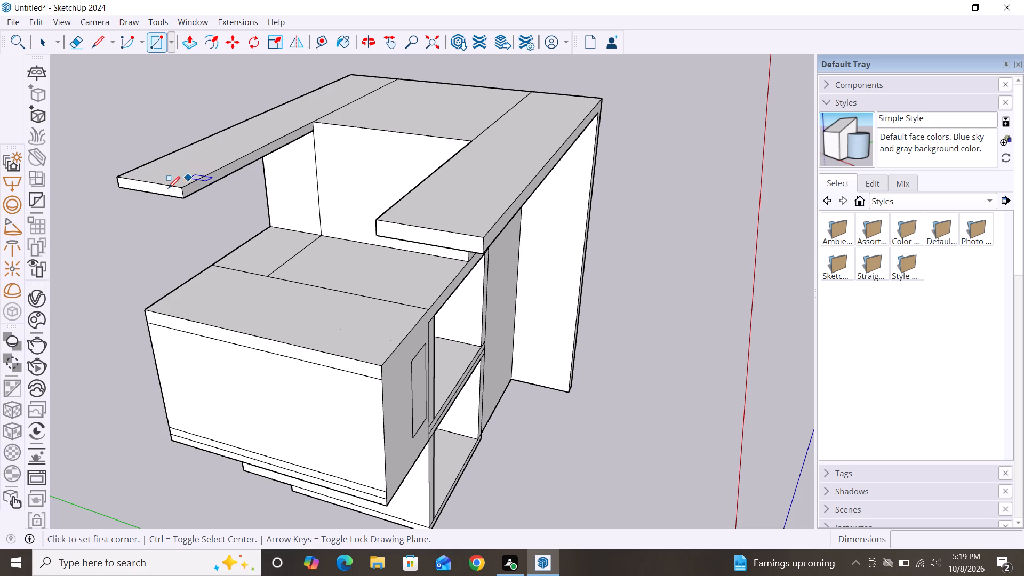
left_click(185, 188)
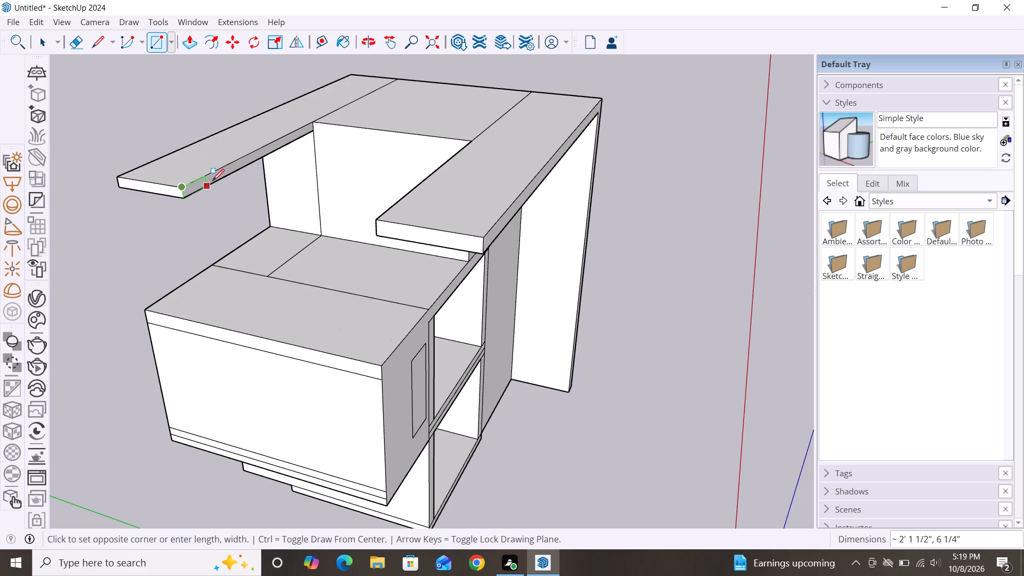
left_click(231, 175)
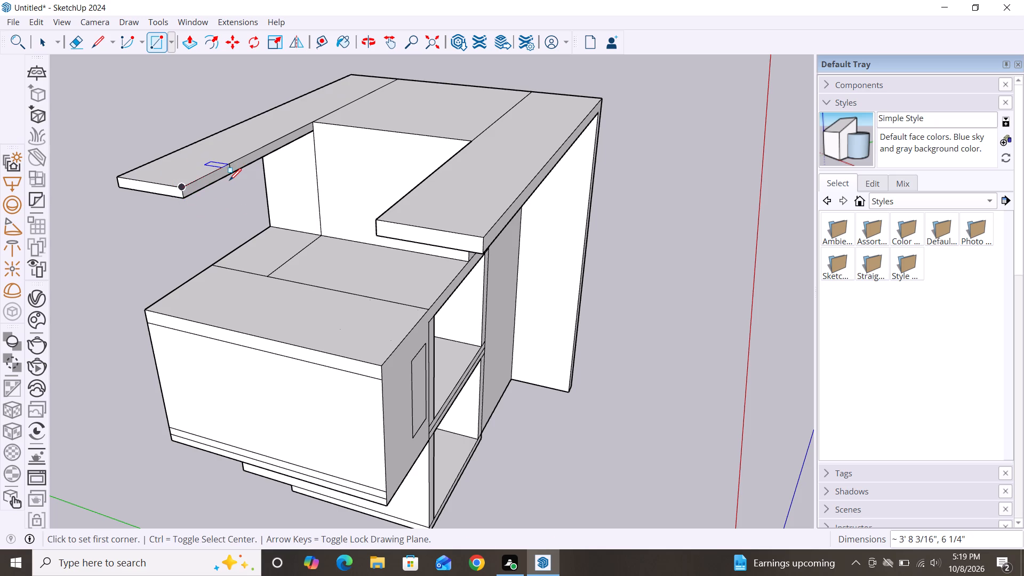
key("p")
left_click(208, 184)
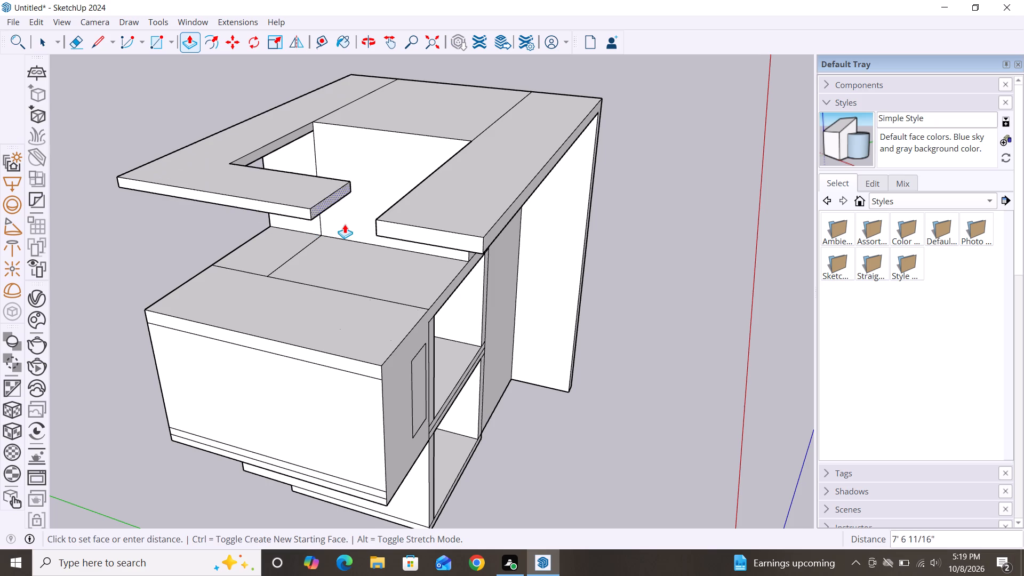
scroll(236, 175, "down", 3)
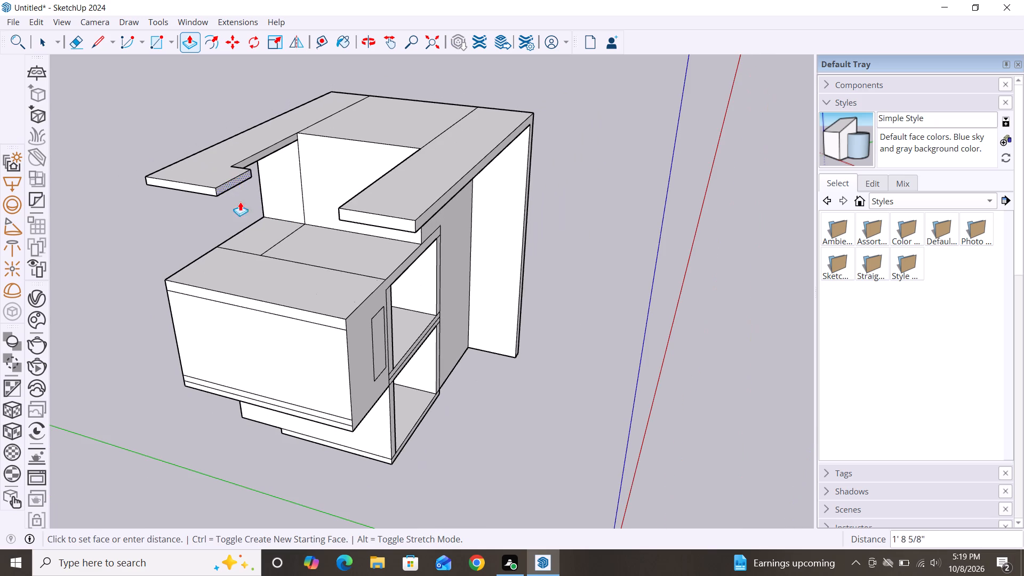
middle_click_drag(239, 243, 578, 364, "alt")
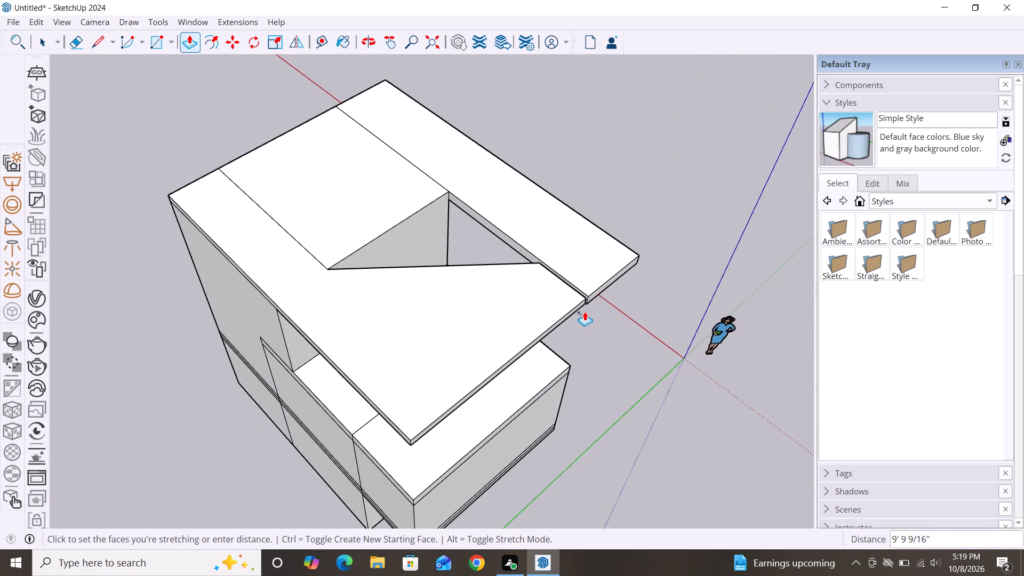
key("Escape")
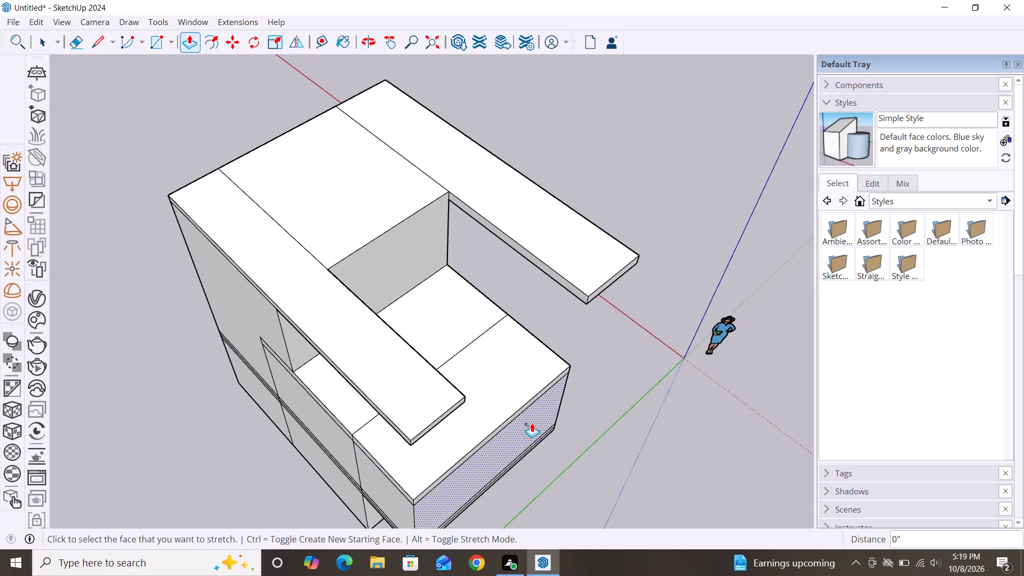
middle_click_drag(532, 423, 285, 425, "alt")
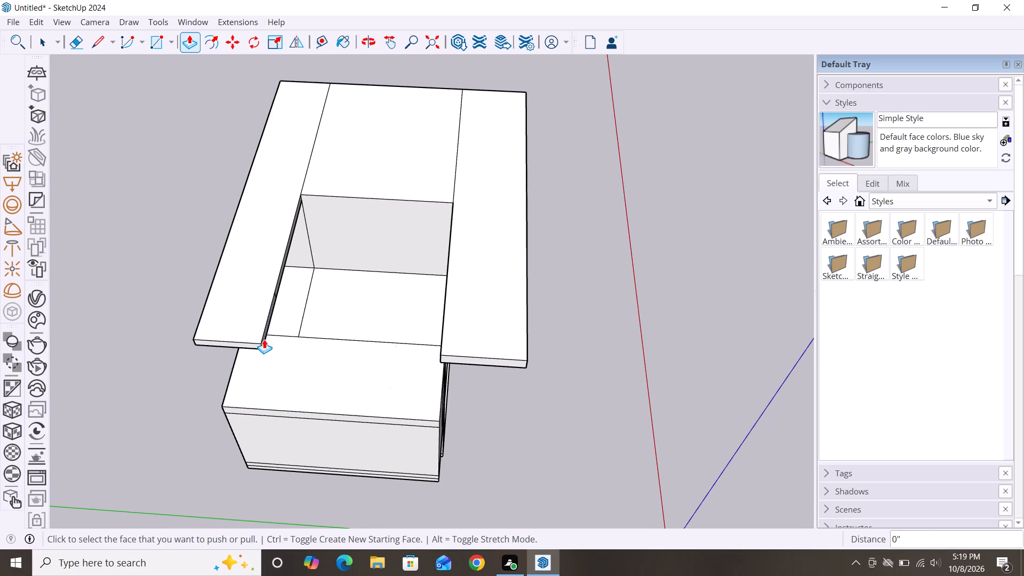
Pull the rectangle on the roof border's inner side face 10' across to the opposite roof border, bridging the opening's front.
left_click(264, 339)
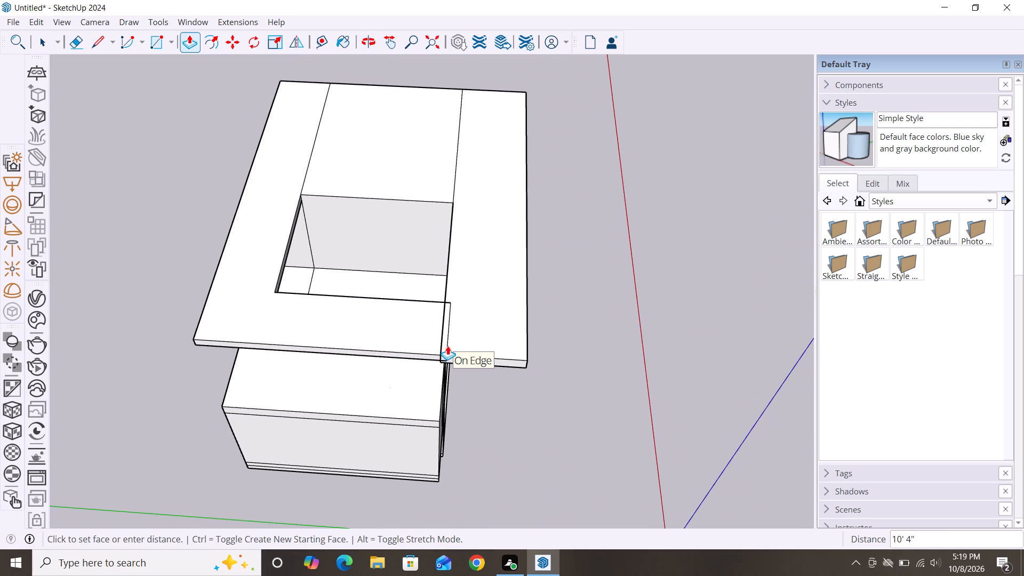
scroll(439, 351, "up", 9)
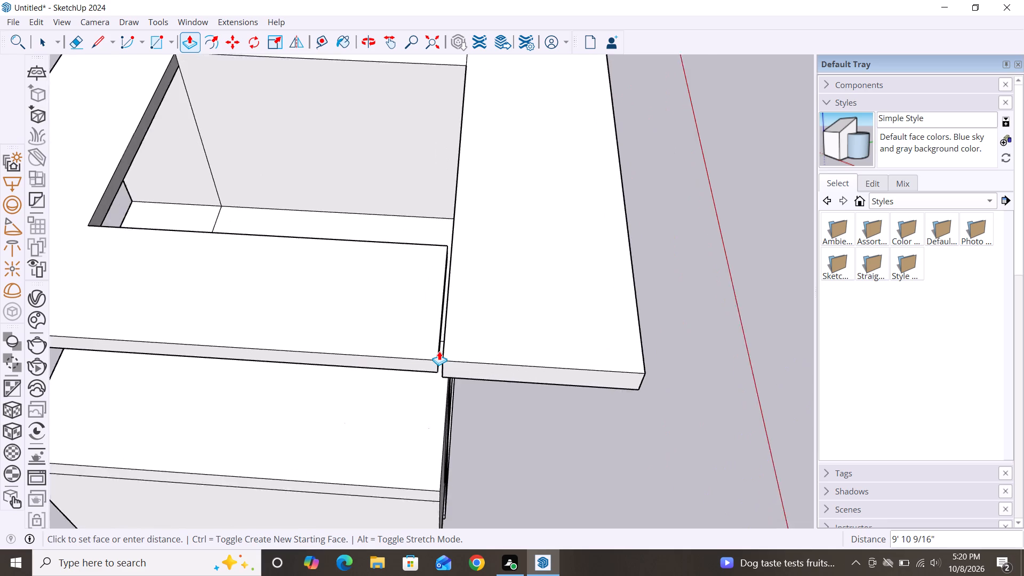
scroll(439, 351, "up", 2)
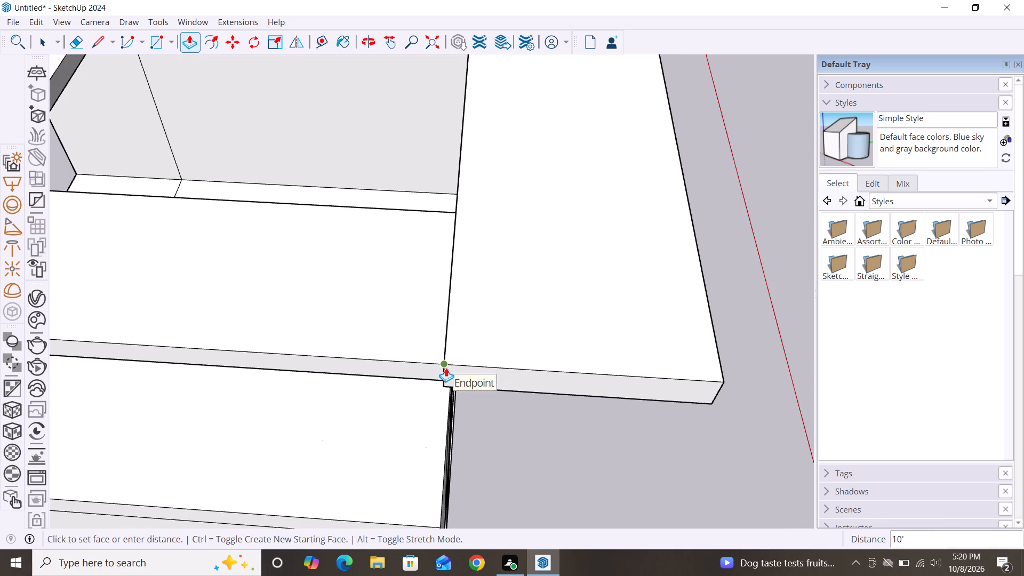
left_click(446, 367)
key("space")
scroll(468, 239, "down", 8)
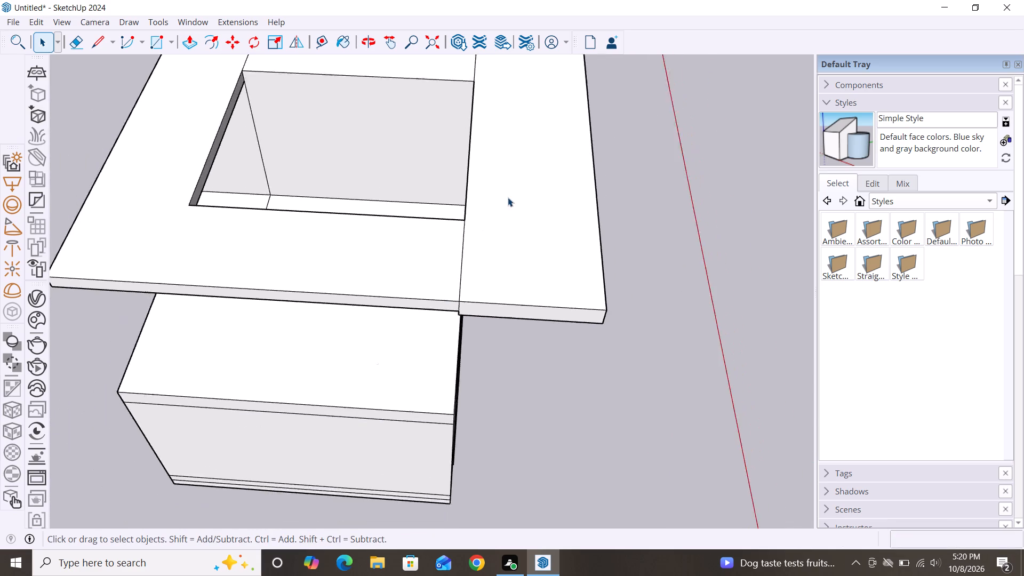
scroll(508, 197, "down", 1)
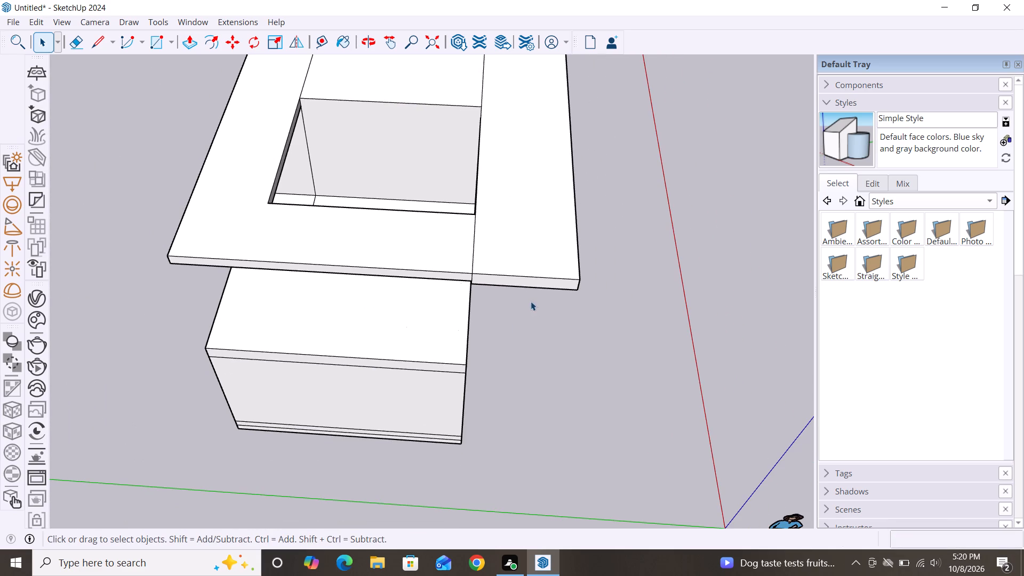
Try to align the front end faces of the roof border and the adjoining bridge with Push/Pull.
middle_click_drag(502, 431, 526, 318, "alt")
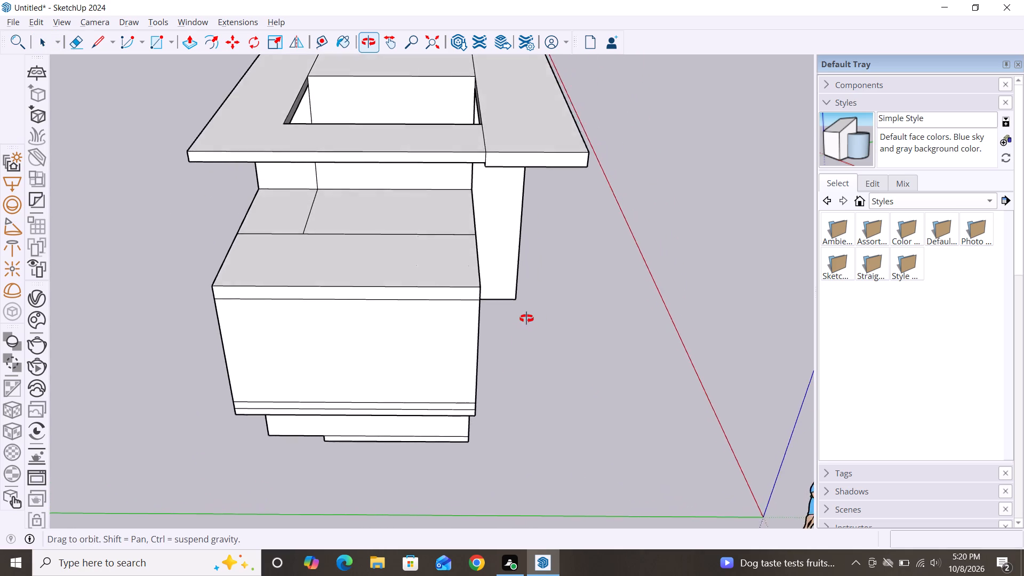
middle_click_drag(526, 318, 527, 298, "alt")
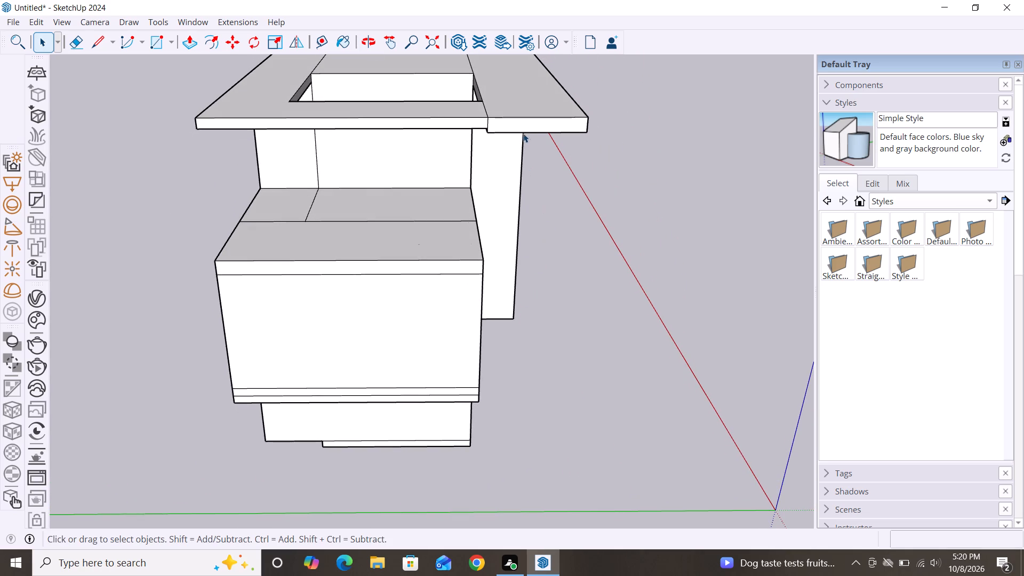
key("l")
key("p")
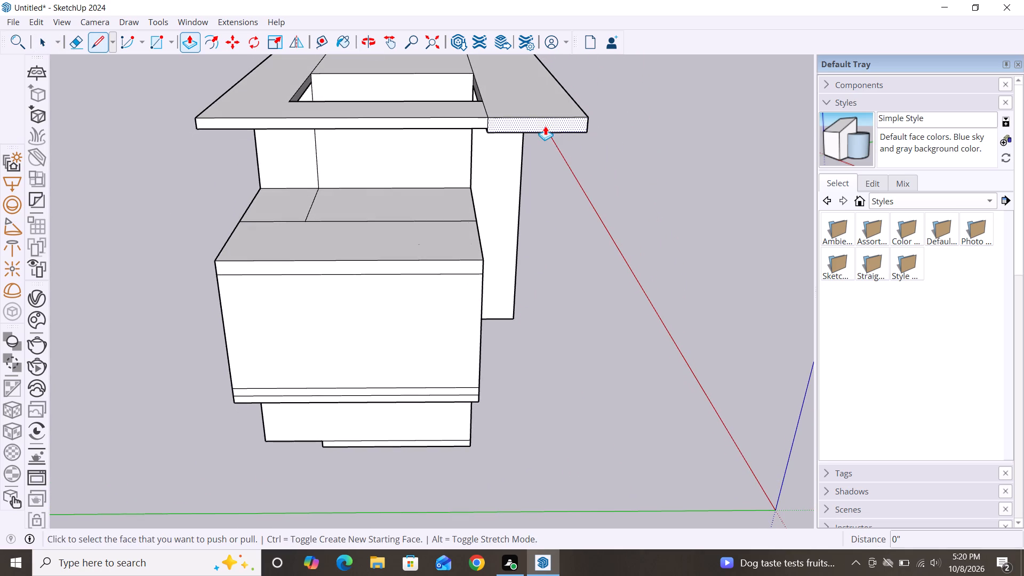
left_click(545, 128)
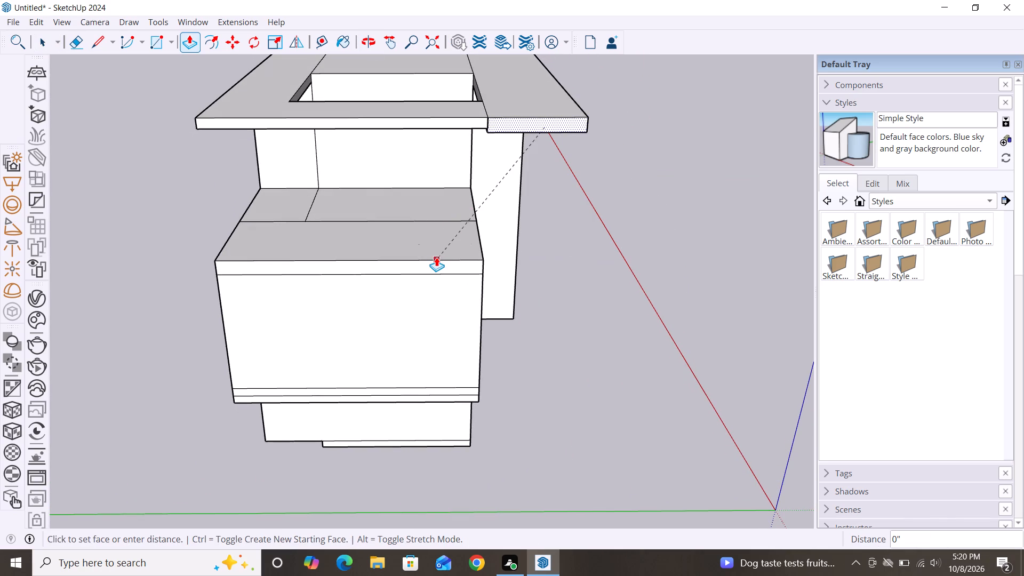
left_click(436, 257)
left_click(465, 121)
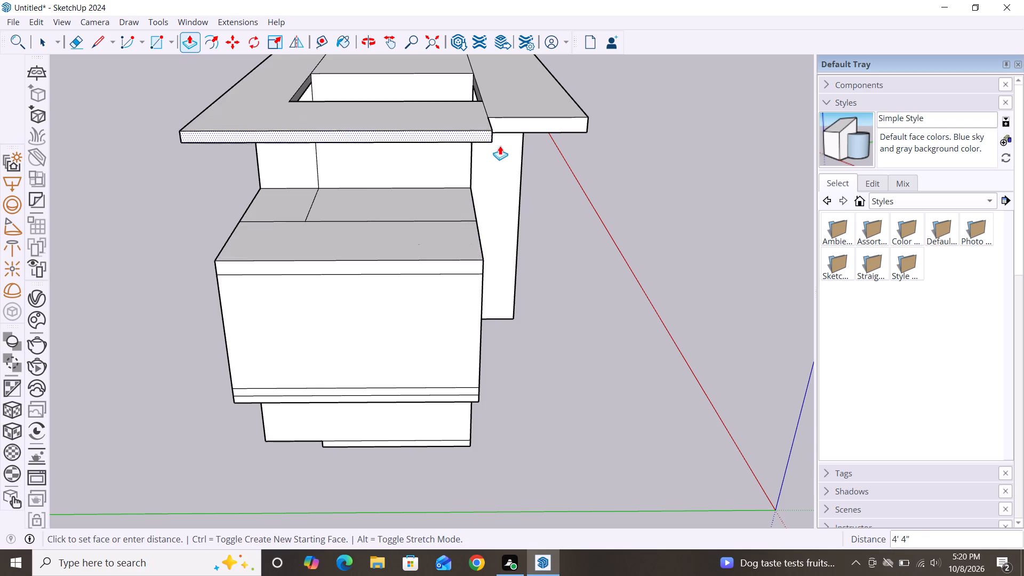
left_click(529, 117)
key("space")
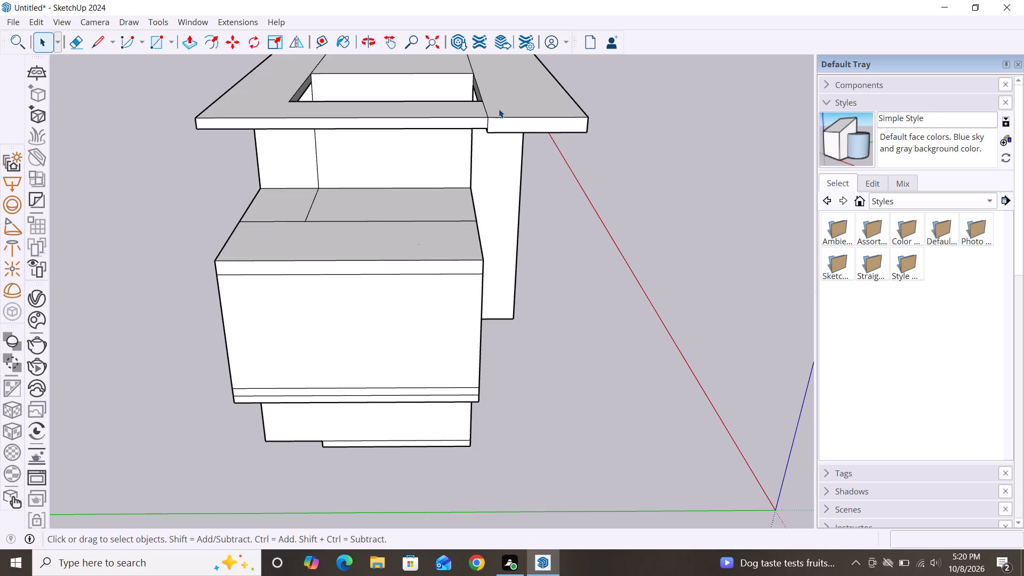
Push the underside of the thicker roof border up about 2 7/16", level with the bridge's underside.
scroll(499, 109, "up", 8)
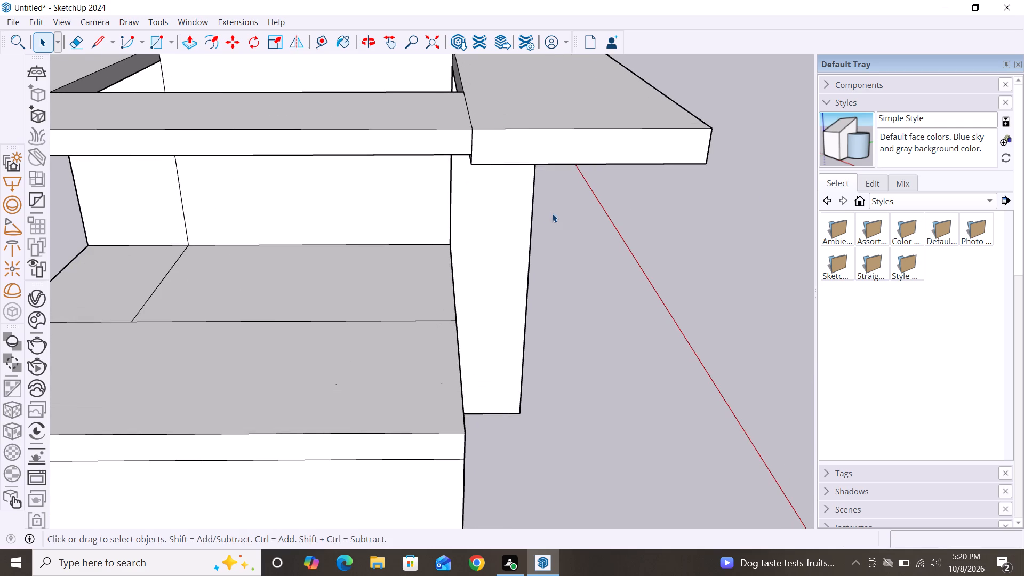
middle_click_drag(552, 213, 612, 250)
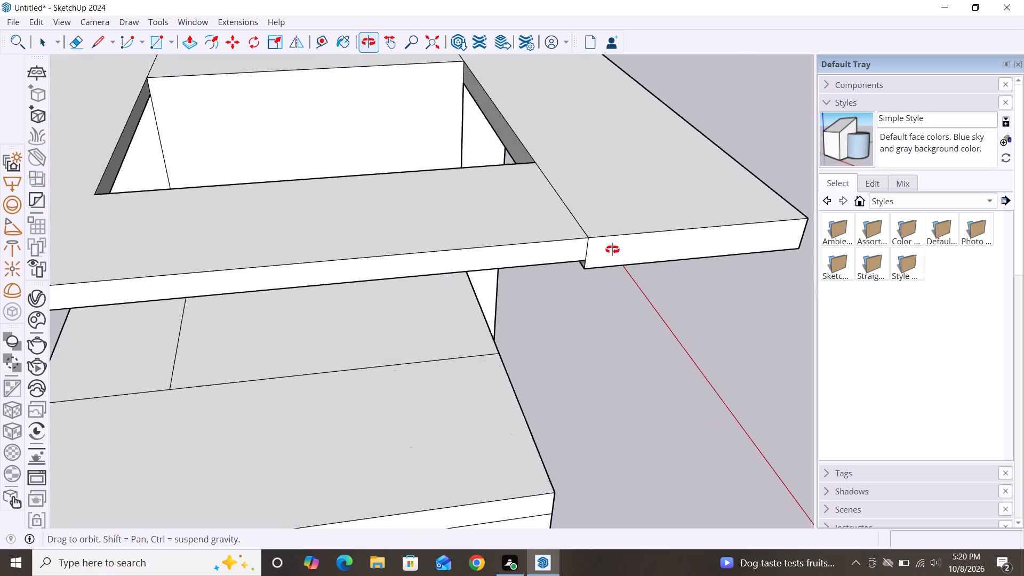
middle_click_drag(612, 250, 575, 207)
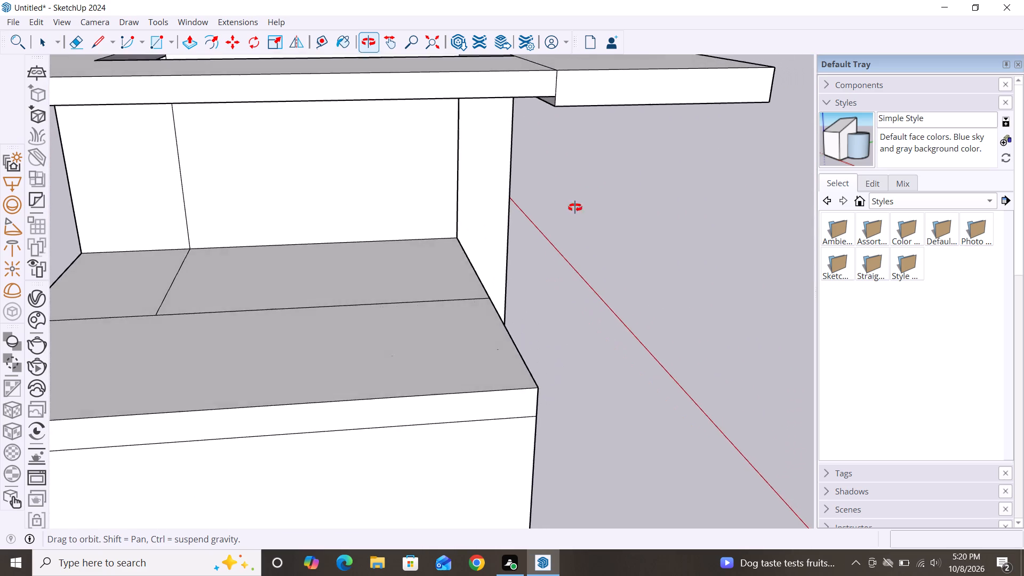
middle_click_drag(575, 207, 668, 263)
scroll(627, 248, "down", 3)
middle_click_drag(691, 308, 693, 306)
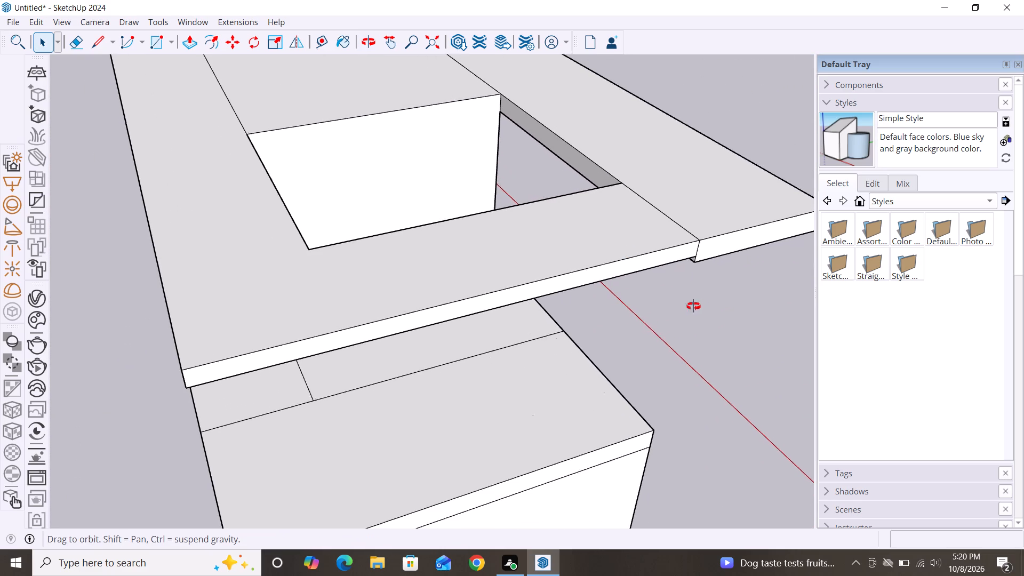
middle_click_drag(693, 306, 698, 157)
key("p")
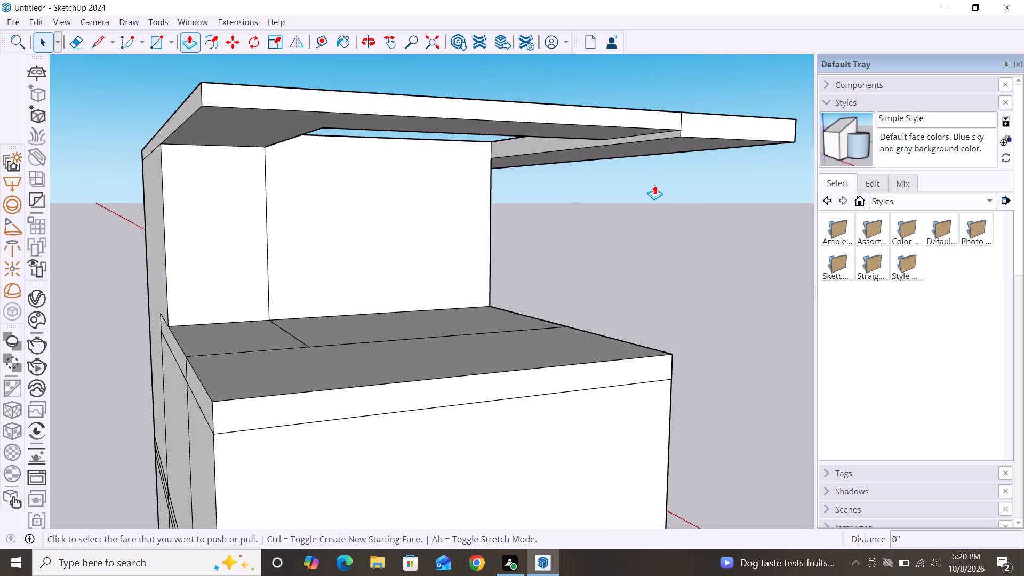
left_click(664, 143)
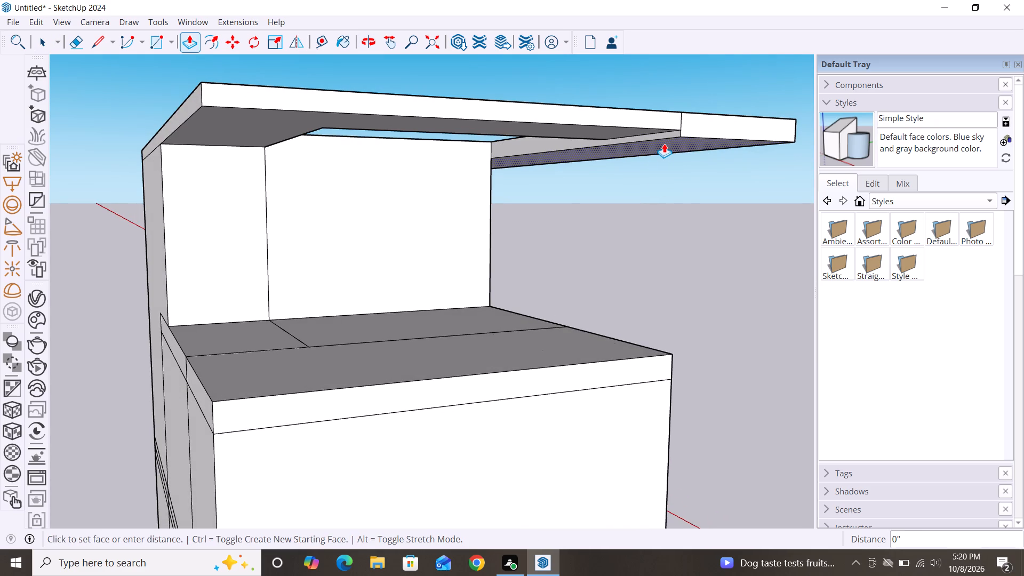
left_click(631, 123)
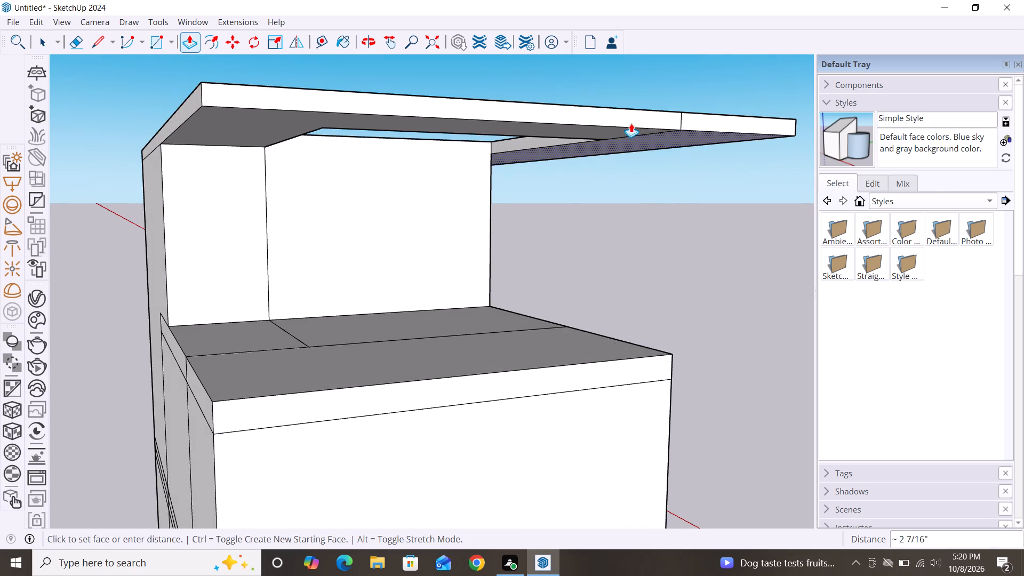
key("space")
Erase the seam line between the bridge and the roof border on the roof's top face.
scroll(635, 205, "down", 3)
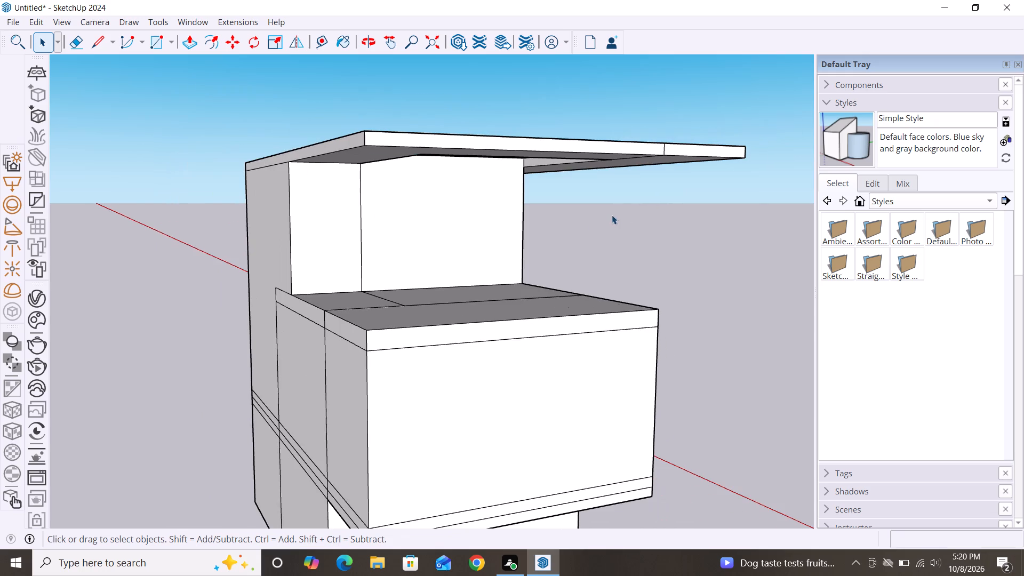
middle_click_drag(542, 233, 371, 307, "alt")
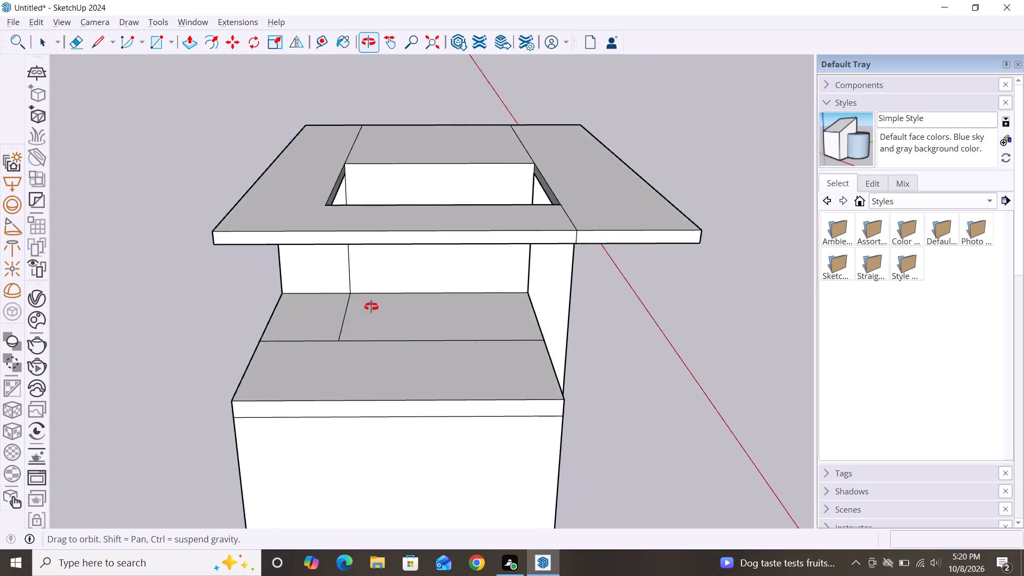
middle_click_drag(371, 307, 412, 426, "alt")
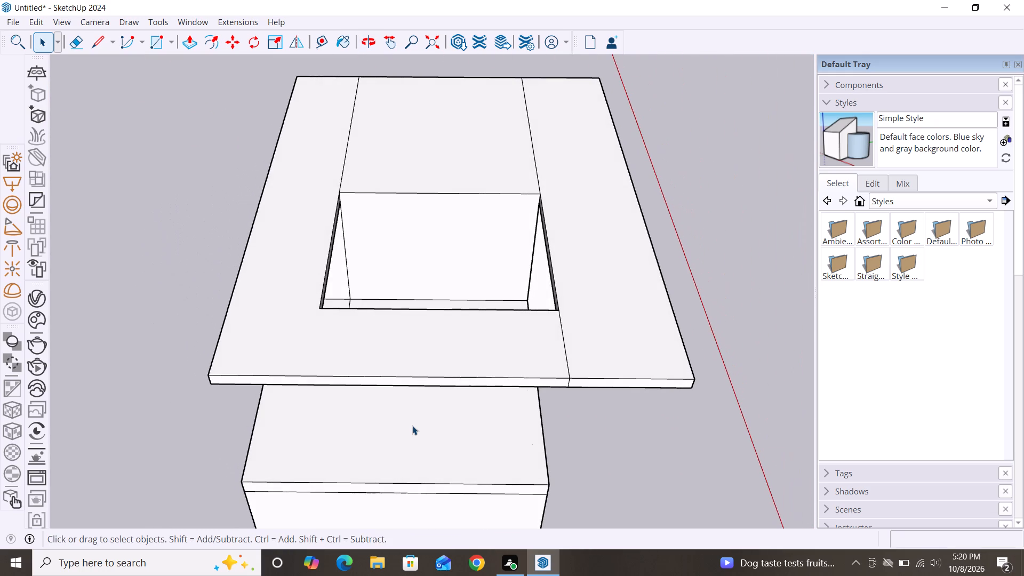
key("e")
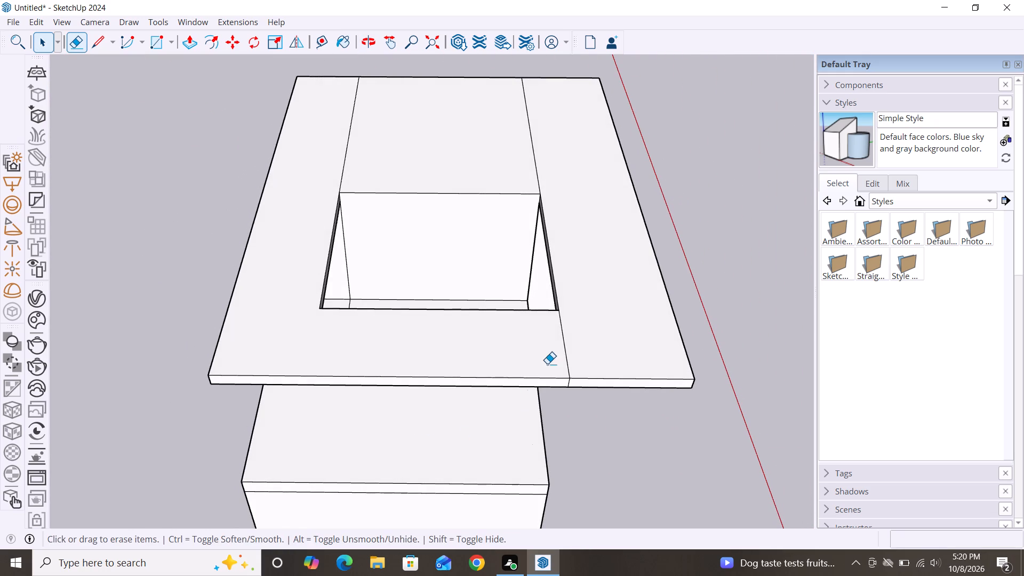
left_click(562, 354)
double_click(564, 354)
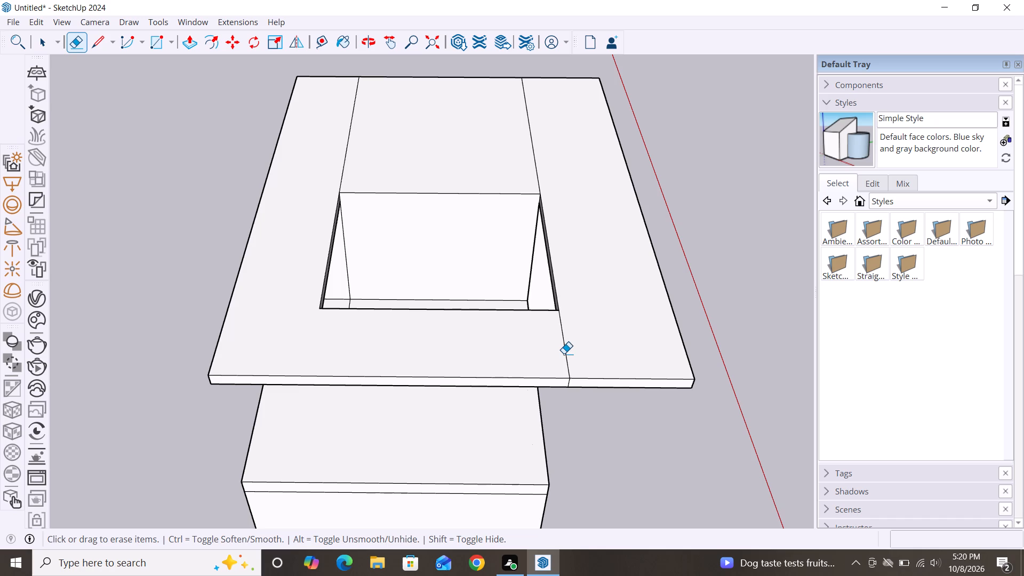
left_click(565, 354)
key("space")
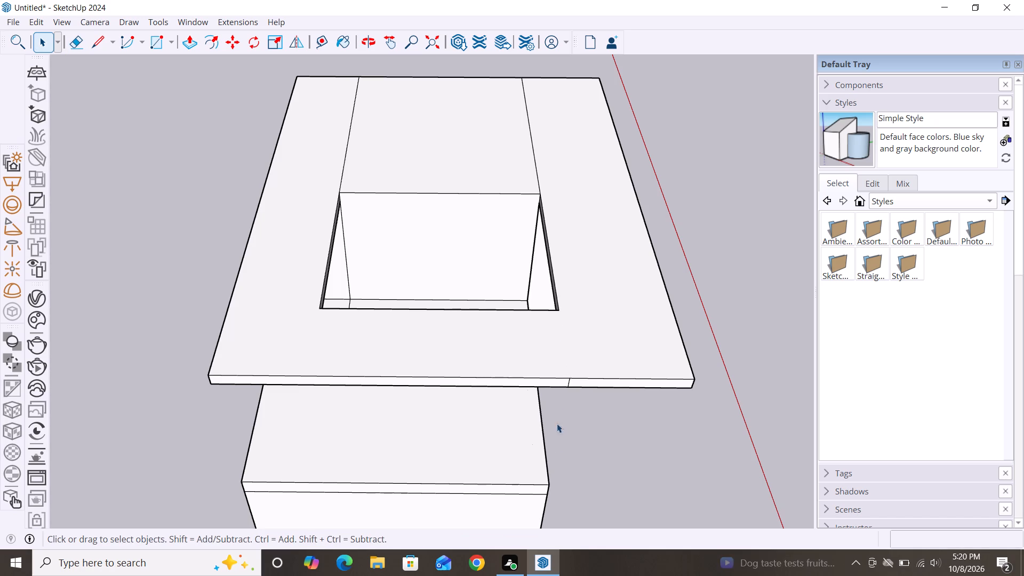
Erase the short vertical seam line between the bridge and the roof border on the overhang's front face.
middle_click_drag(571, 430, 569, 337, "alt")
key("e")
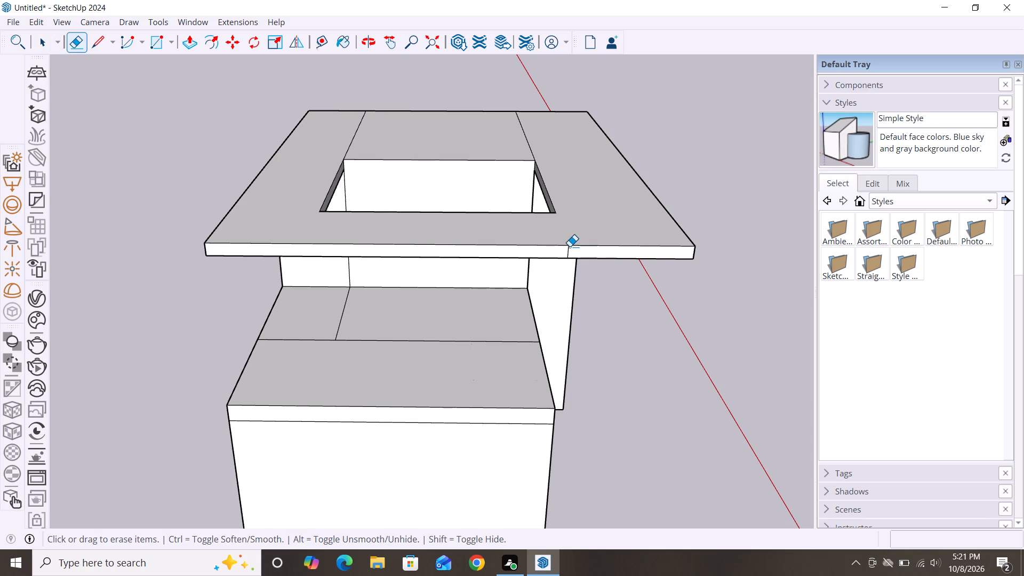
left_click(570, 246)
key("ctrl+z")
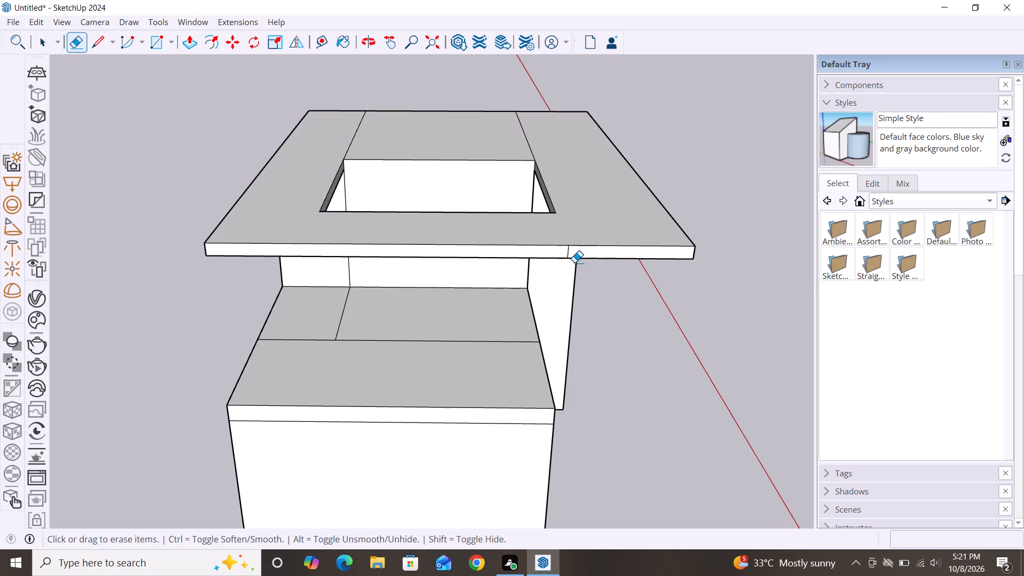
scroll(574, 262, "up", 10)
scroll(643, 283, "down", 4)
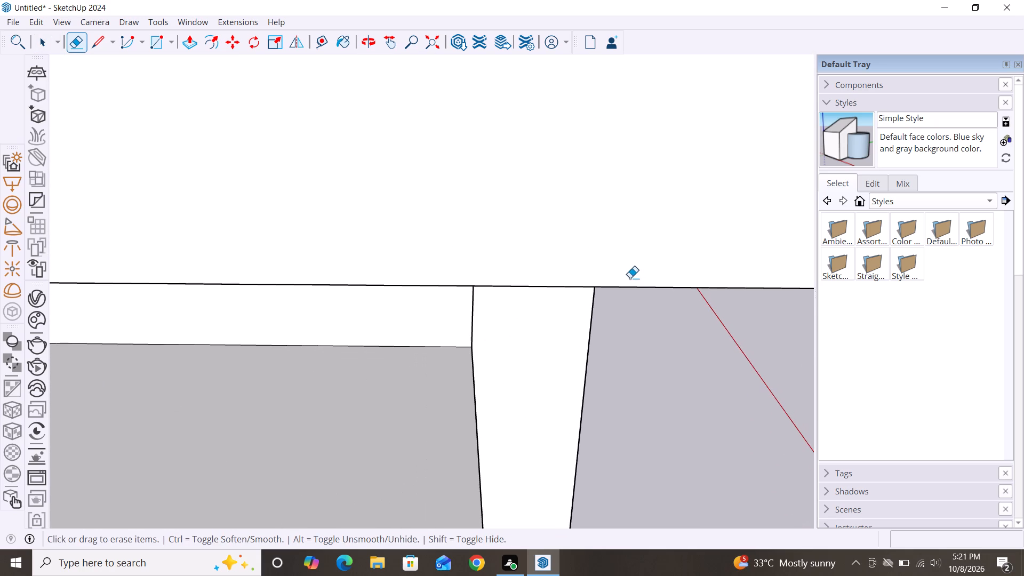
scroll(572, 284, "down", 4)
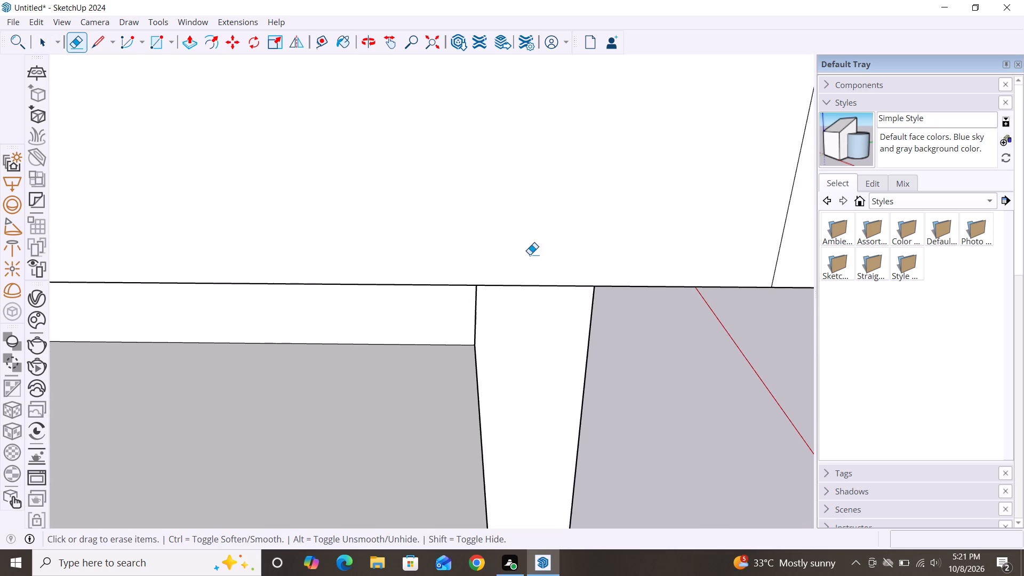
scroll(533, 243, "down", 8)
left_click(652, 235)
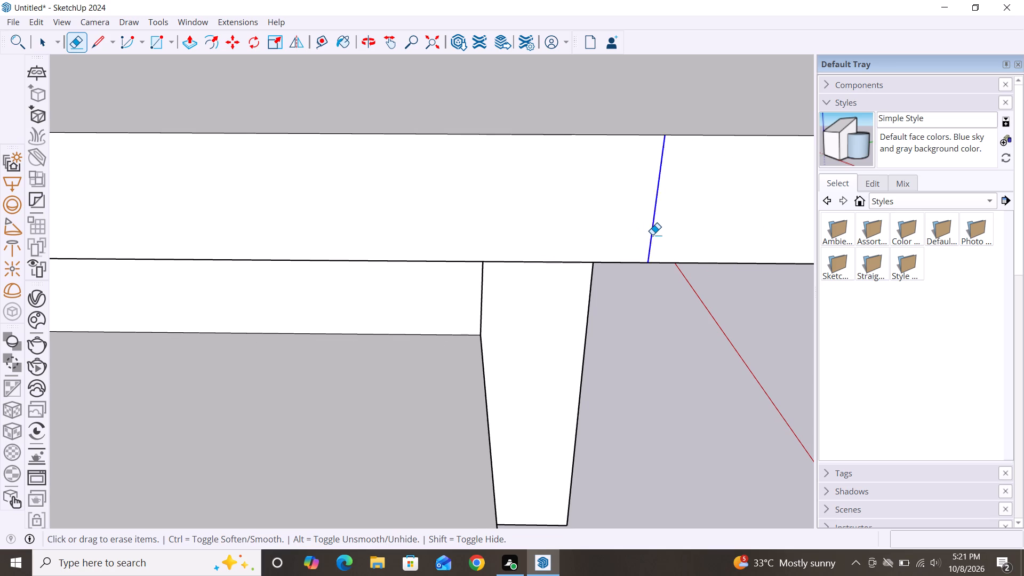
scroll(536, 275, "down", 13)
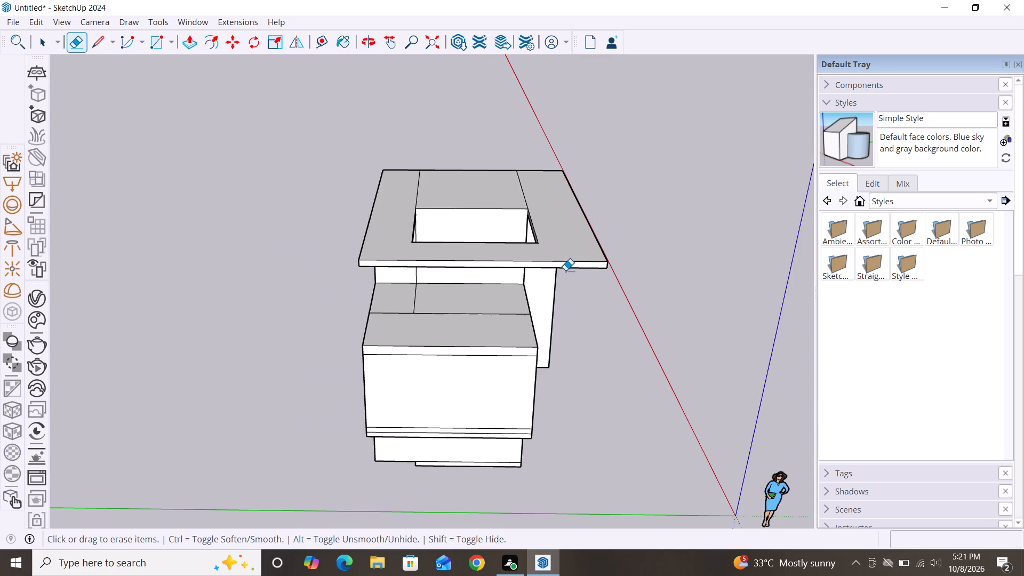
key("space")
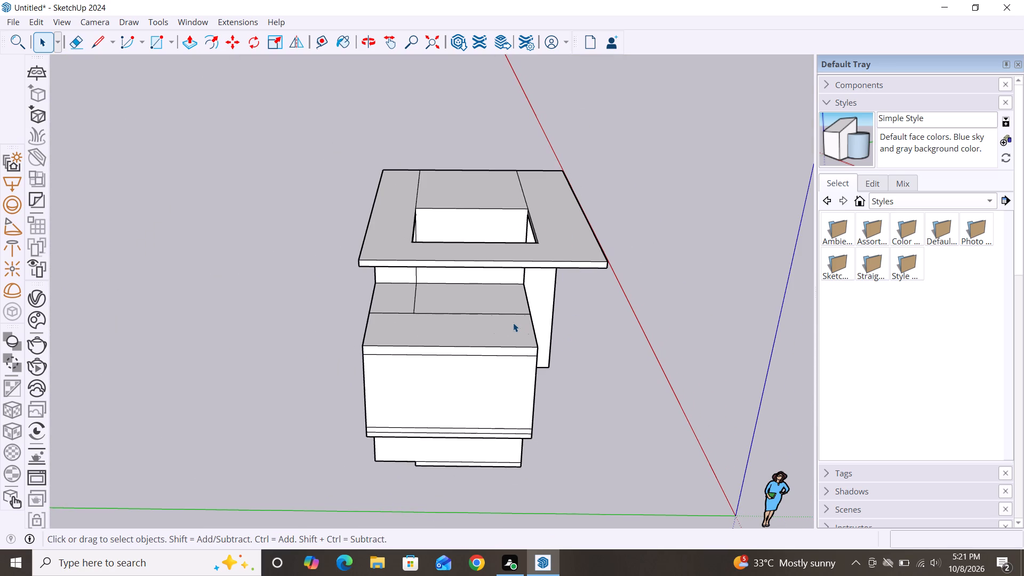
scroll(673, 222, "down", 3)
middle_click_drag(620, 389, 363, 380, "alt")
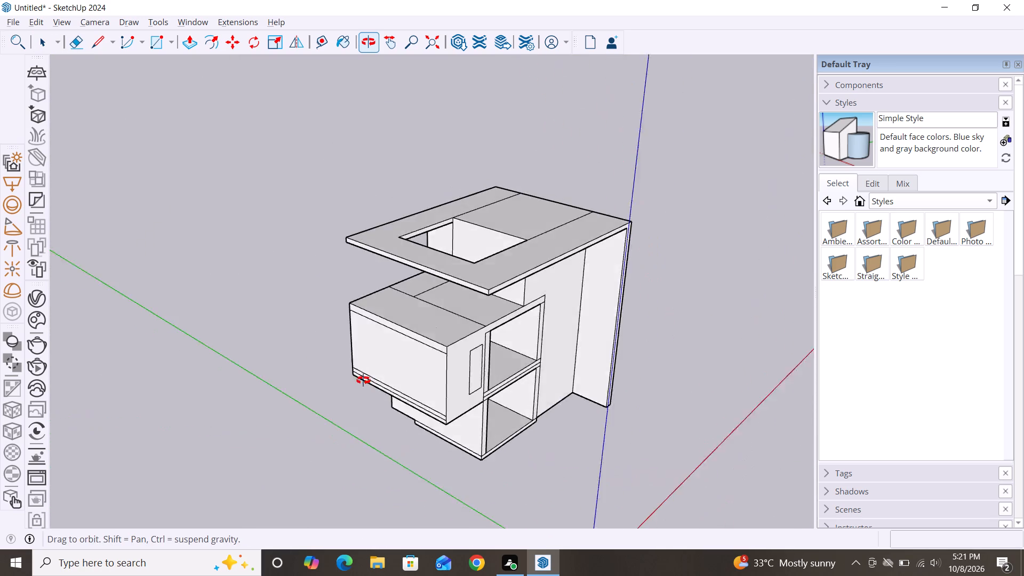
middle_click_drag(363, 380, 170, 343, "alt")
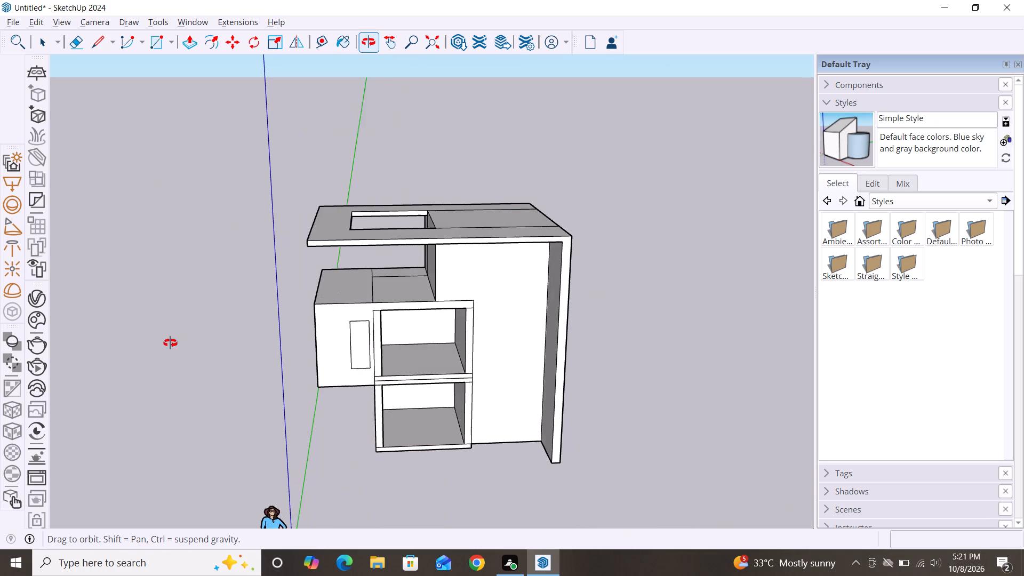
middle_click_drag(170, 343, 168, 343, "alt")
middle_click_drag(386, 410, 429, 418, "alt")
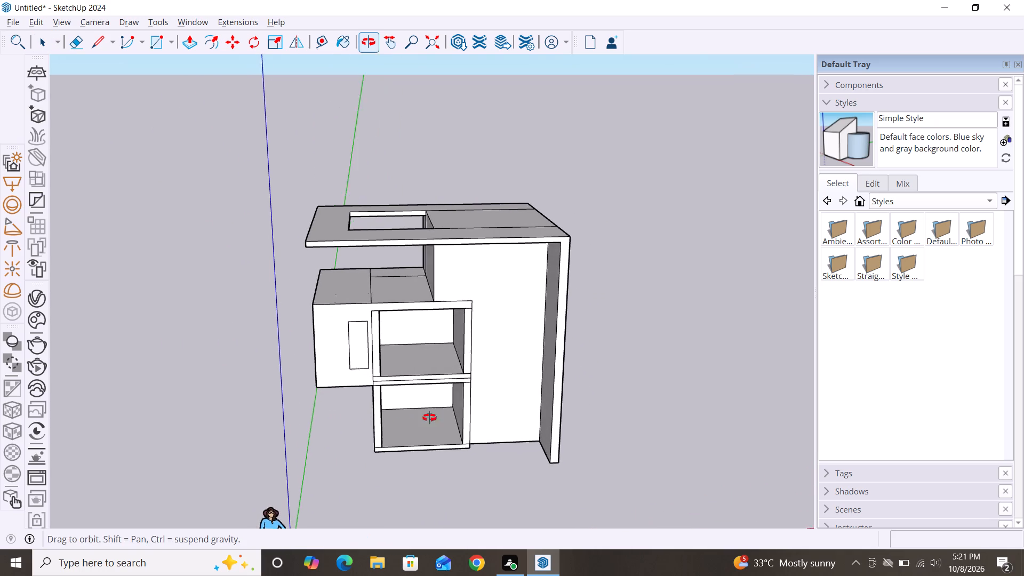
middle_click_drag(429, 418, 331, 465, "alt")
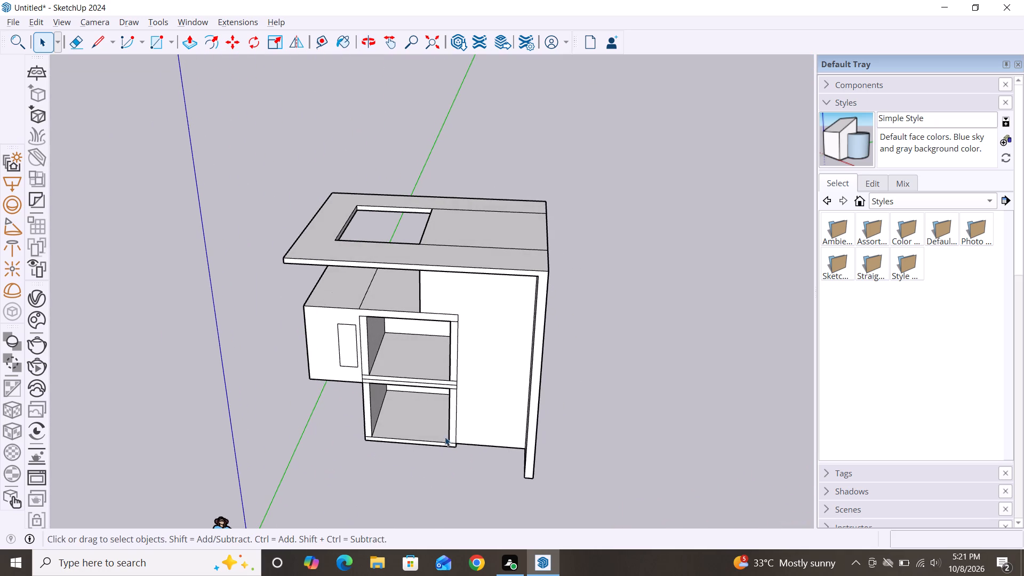
Erase the leftover lines on the lower roof's top face and the vertical seam on the wall, both seen through the roof opening.
middle_click_drag(407, 289, 587, 341, "alt")
scroll(418, 226, "up", 5)
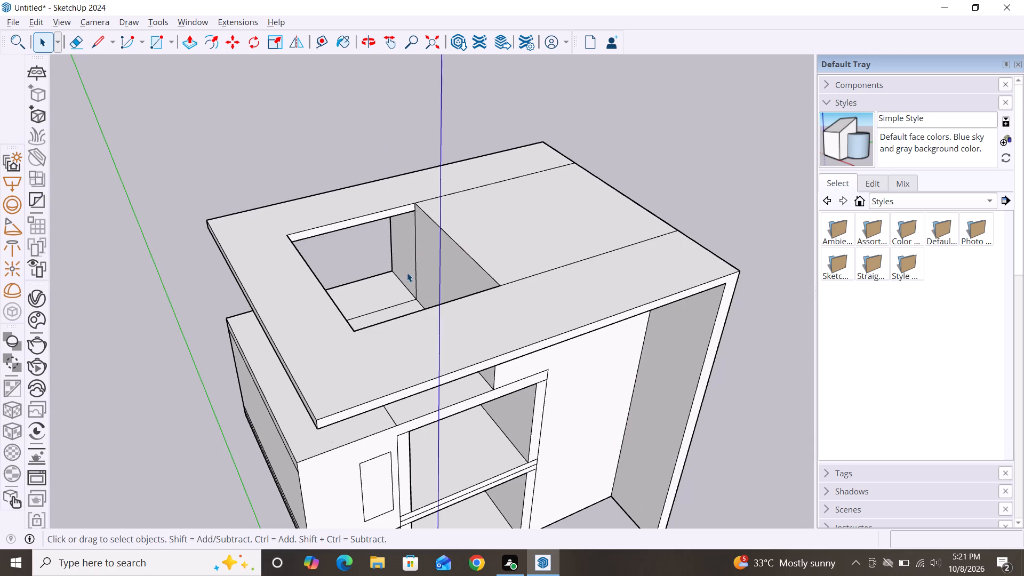
middle_click_drag(407, 273, 318, 299, "alt")
scroll(331, 206, "up", 6)
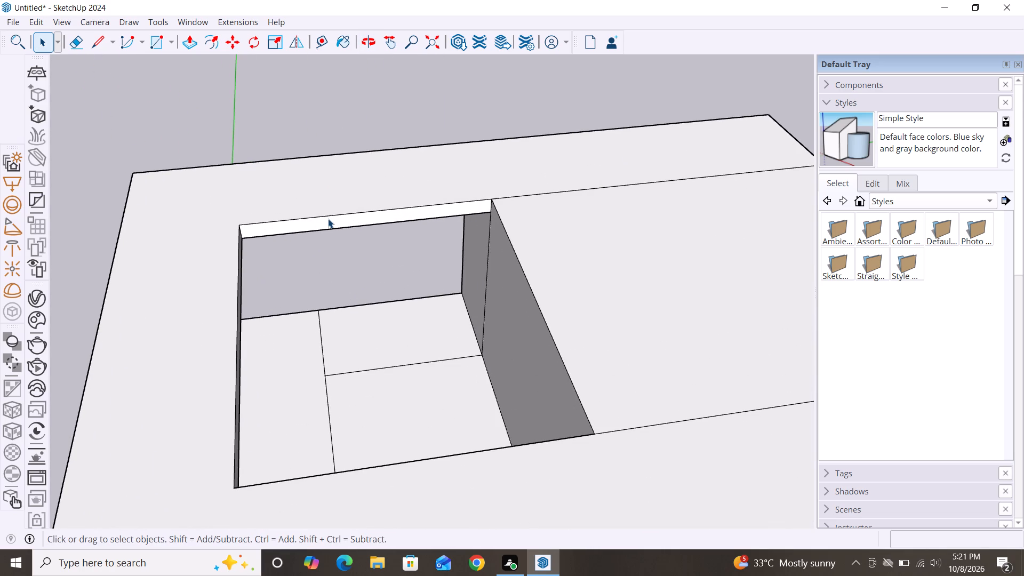
key("e")
left_click(324, 358)
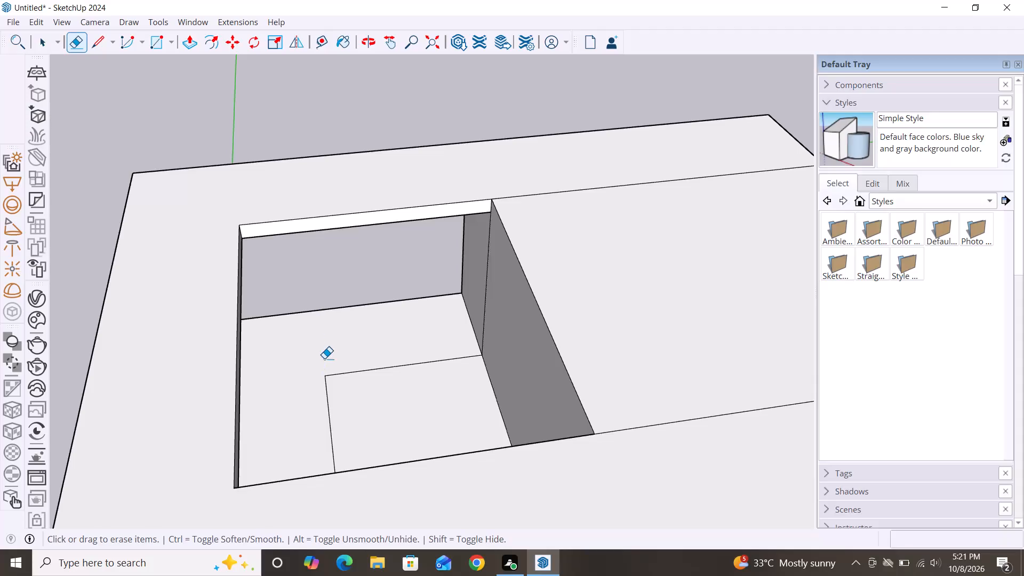
left_click(339, 373)
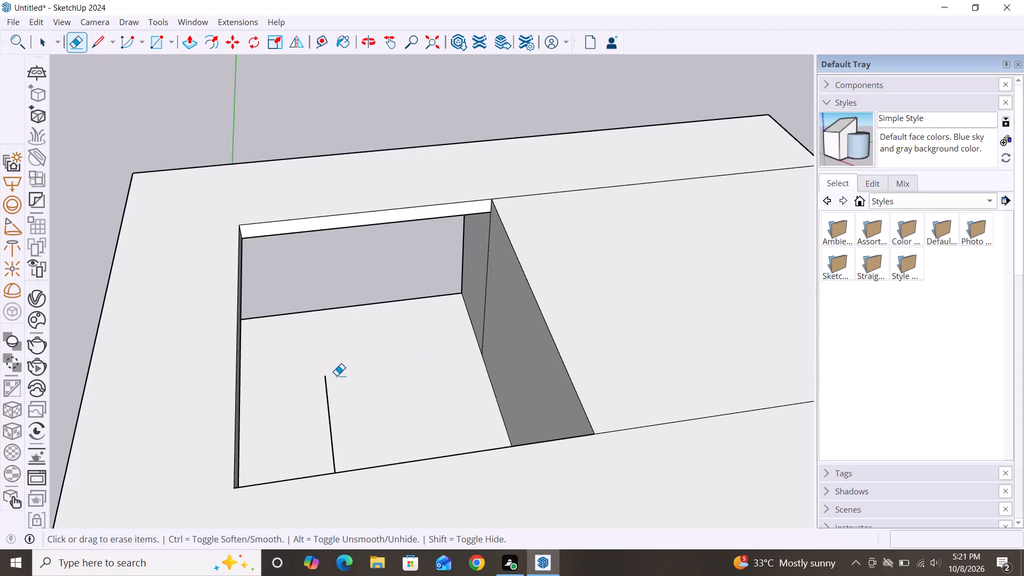
left_click(327, 394)
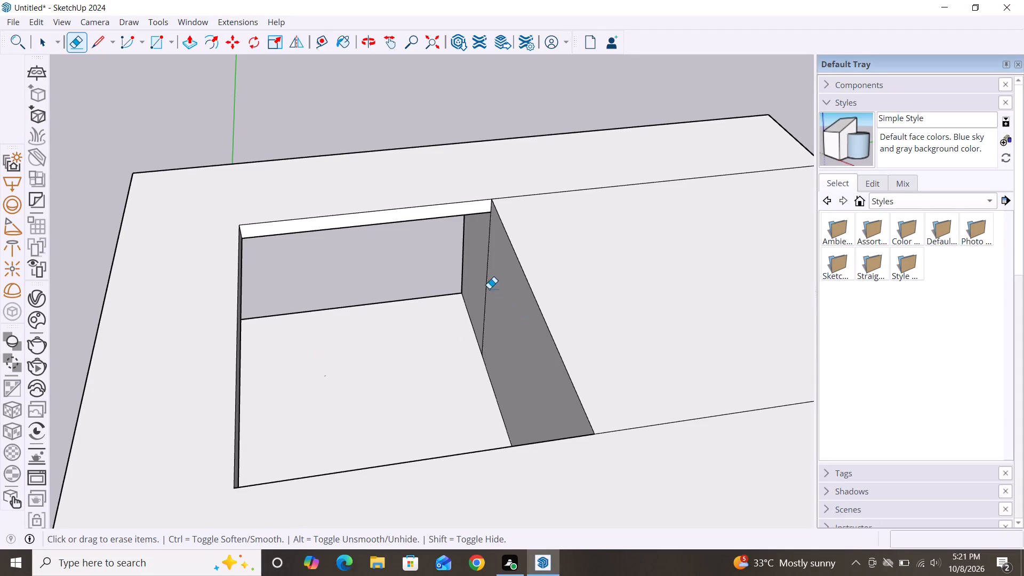
left_click(486, 280)
key("space")
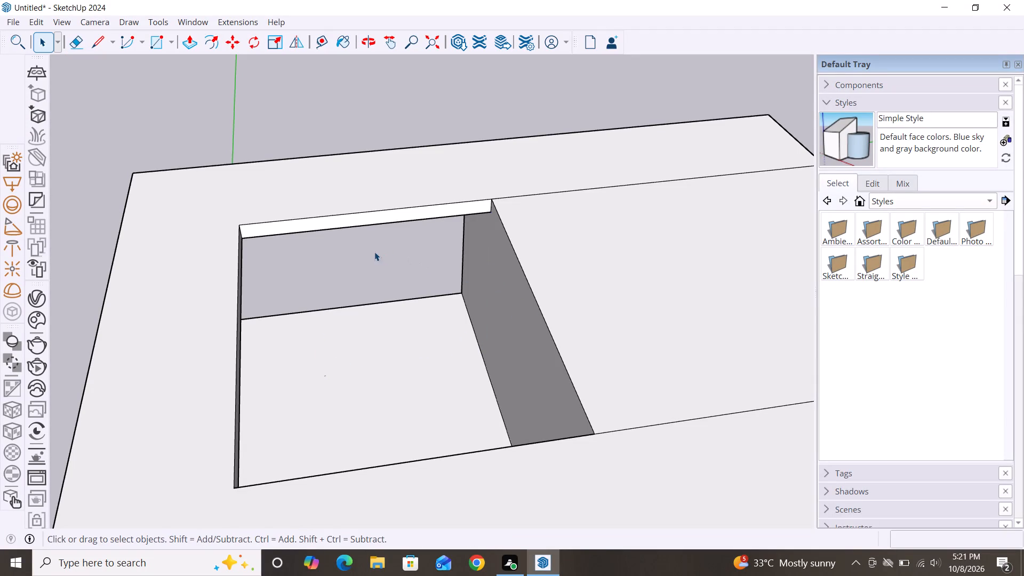
Draw a 6 1/4" square across the thickness of the roof opening's rear inner face, near the end away from the tall wall.
key("r")
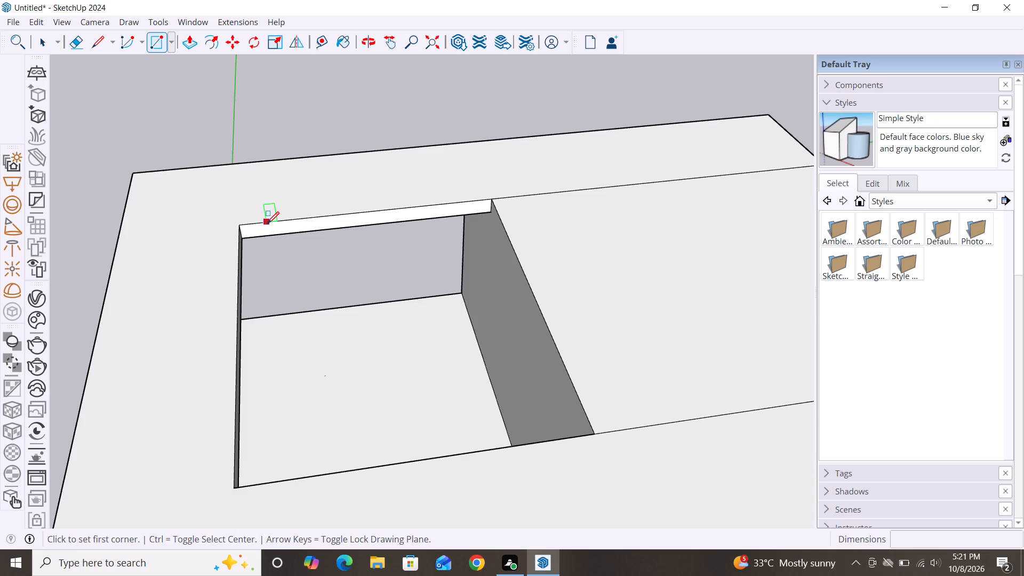
left_click(271, 223)
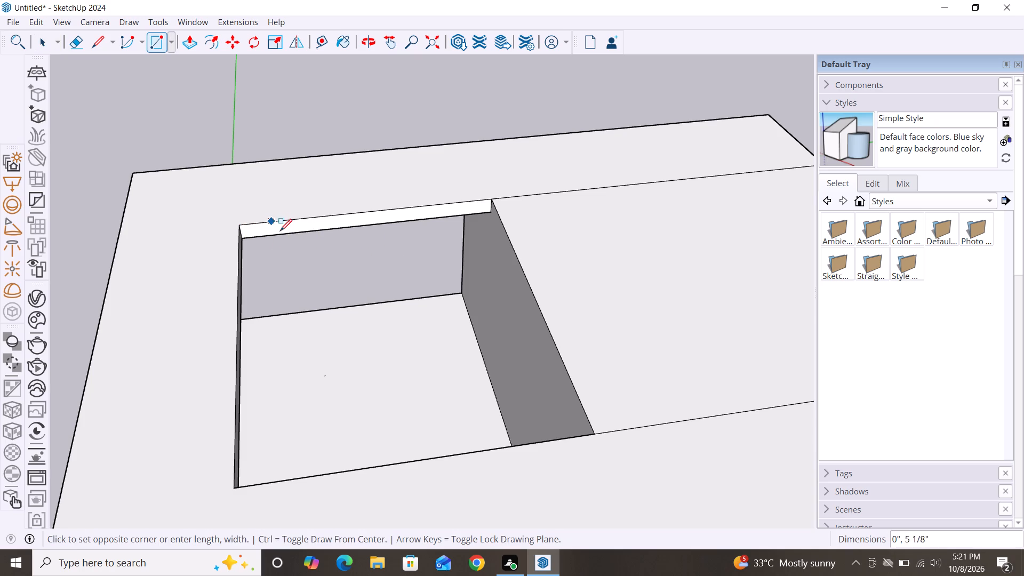
left_click(290, 233)
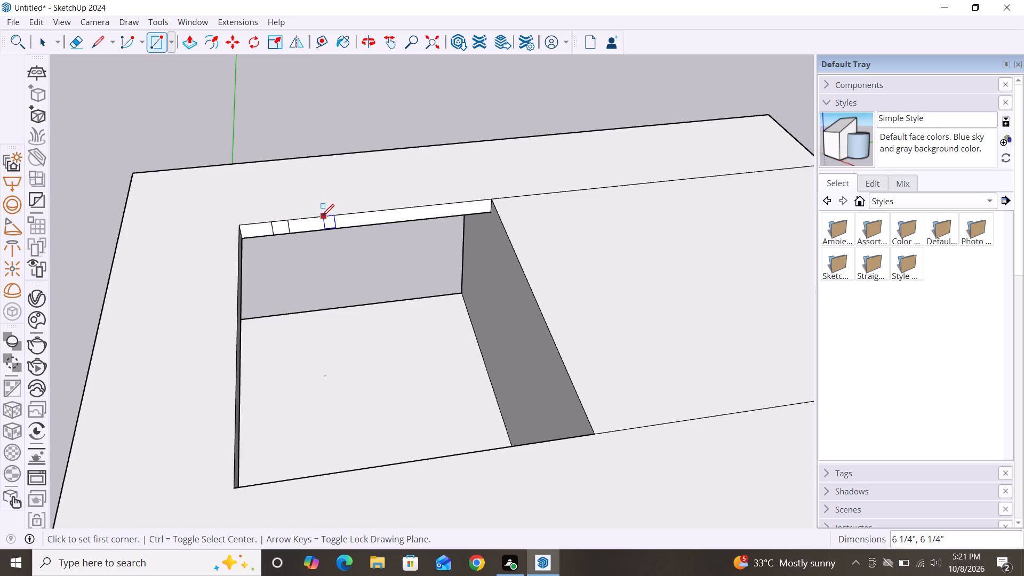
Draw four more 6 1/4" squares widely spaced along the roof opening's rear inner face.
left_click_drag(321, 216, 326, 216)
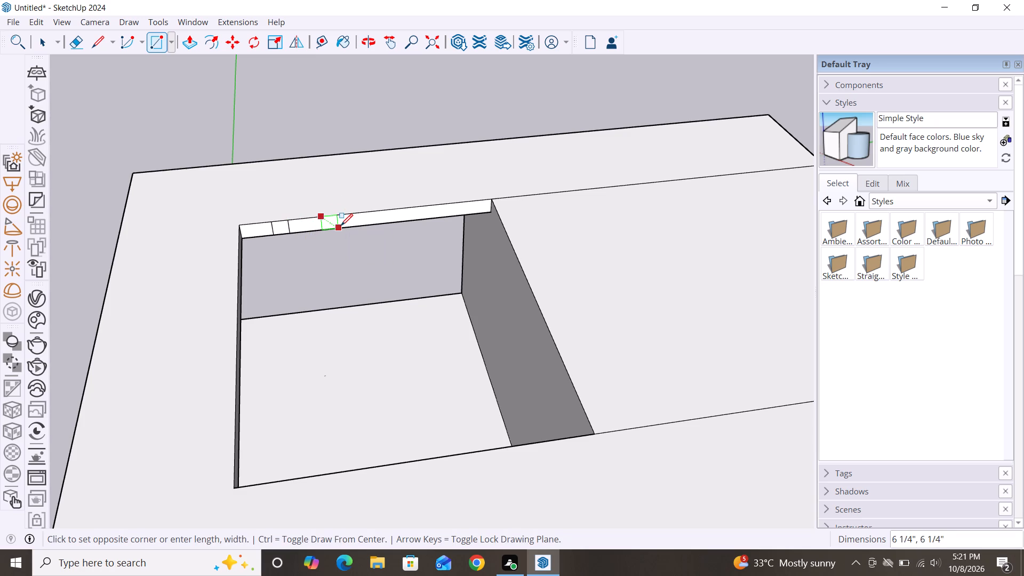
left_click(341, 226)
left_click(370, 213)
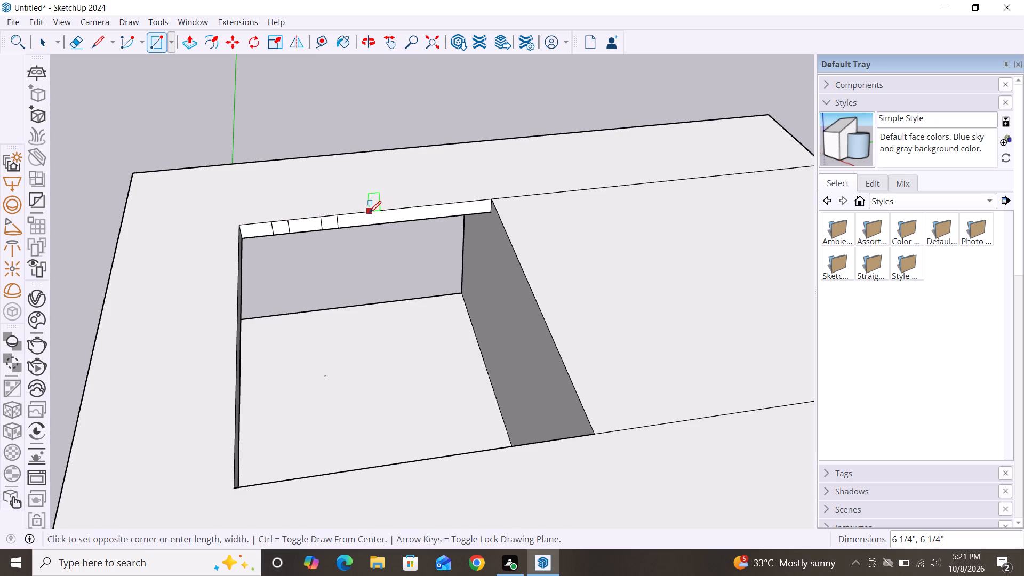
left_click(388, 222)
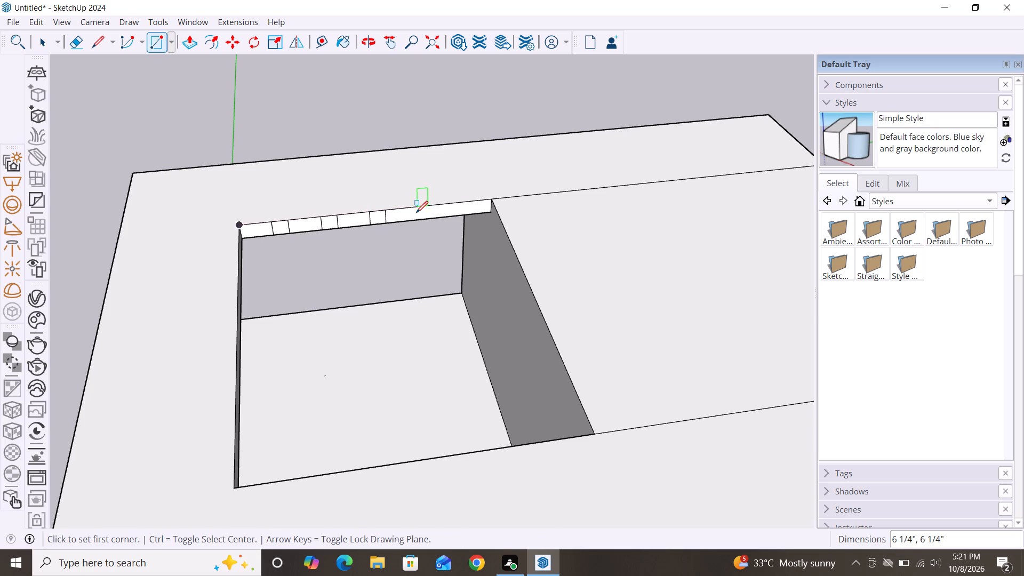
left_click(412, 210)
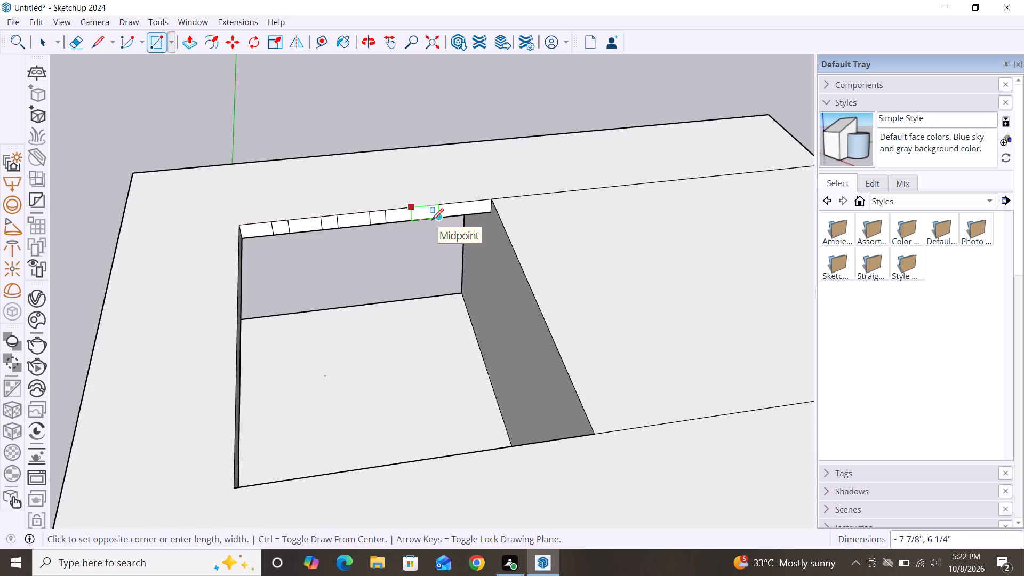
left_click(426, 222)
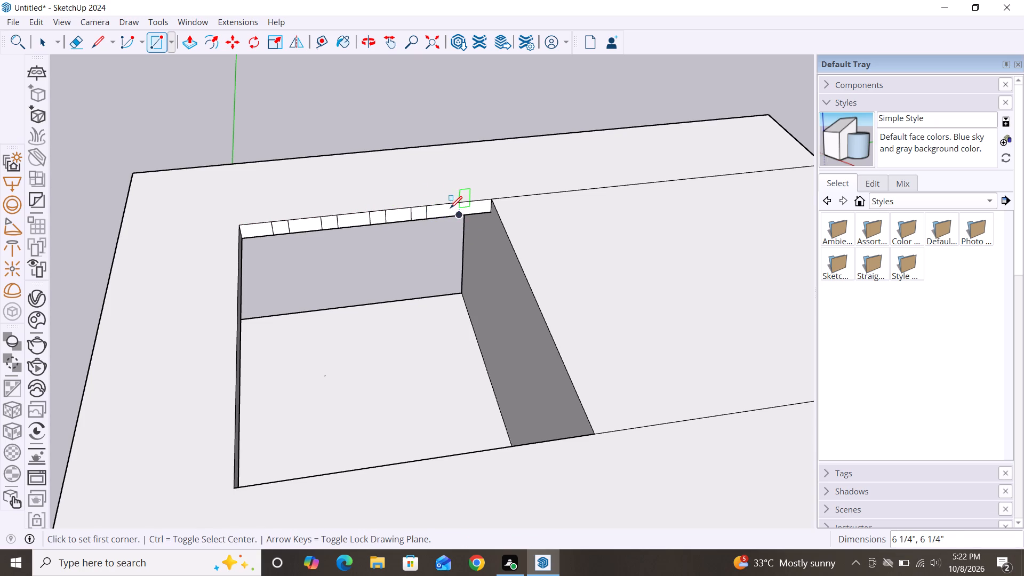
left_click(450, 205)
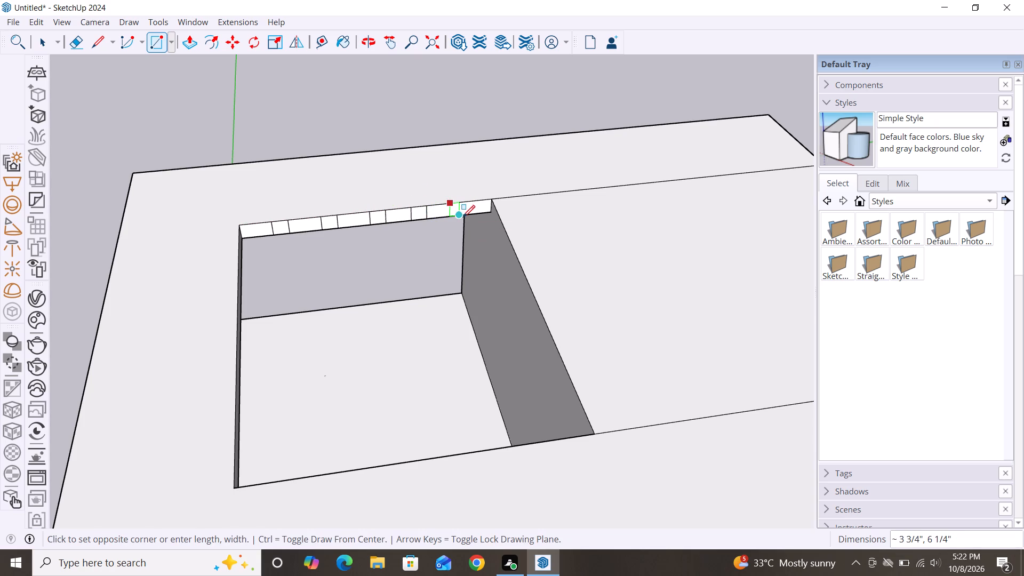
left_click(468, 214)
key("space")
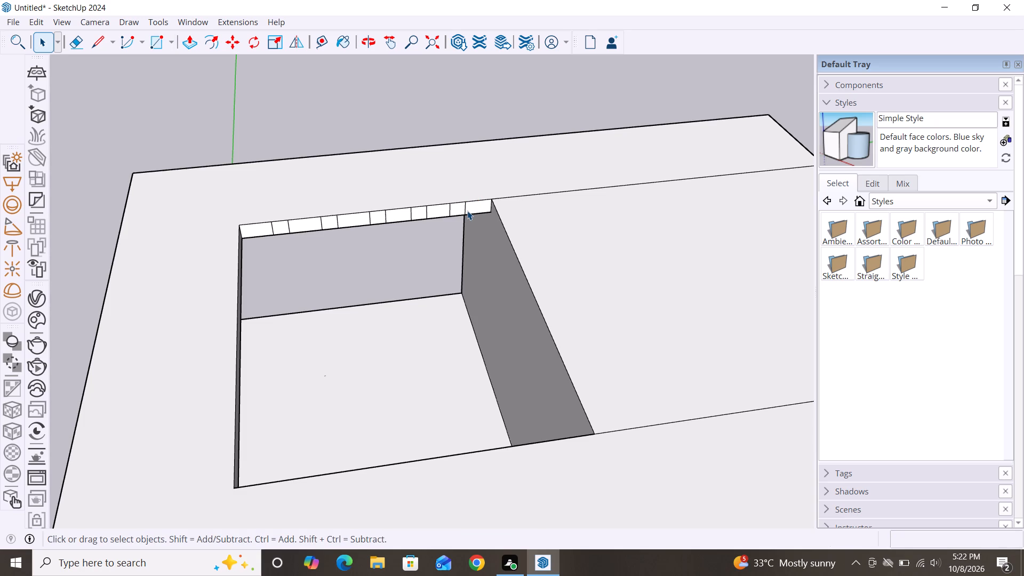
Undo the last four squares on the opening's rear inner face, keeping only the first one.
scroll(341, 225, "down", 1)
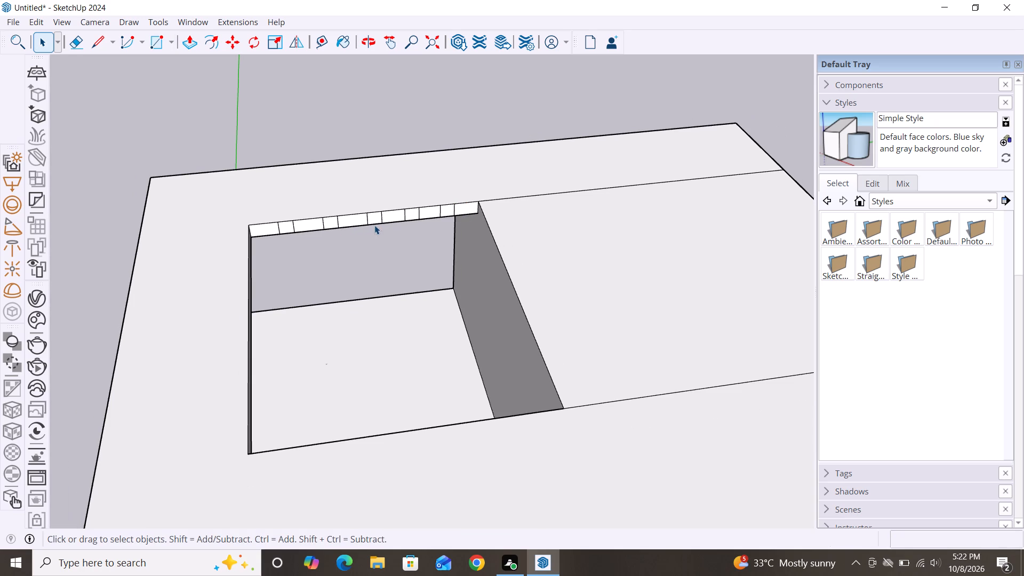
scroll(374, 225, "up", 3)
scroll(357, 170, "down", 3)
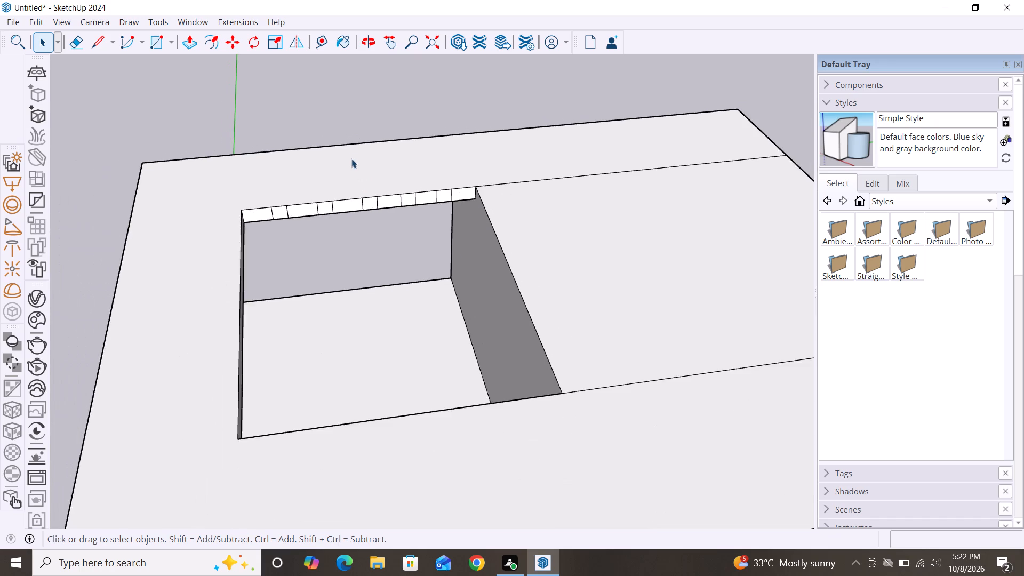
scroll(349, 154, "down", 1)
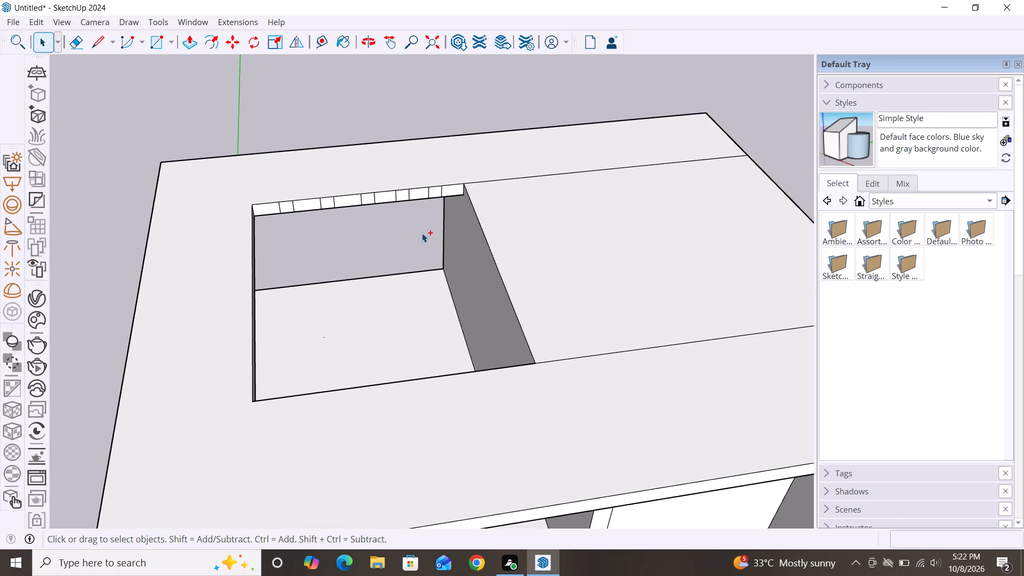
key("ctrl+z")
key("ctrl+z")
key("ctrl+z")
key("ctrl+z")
Draw three more 6 1/4" squares along the opening's rear inner face, spaced closely after the first square.
key("r")
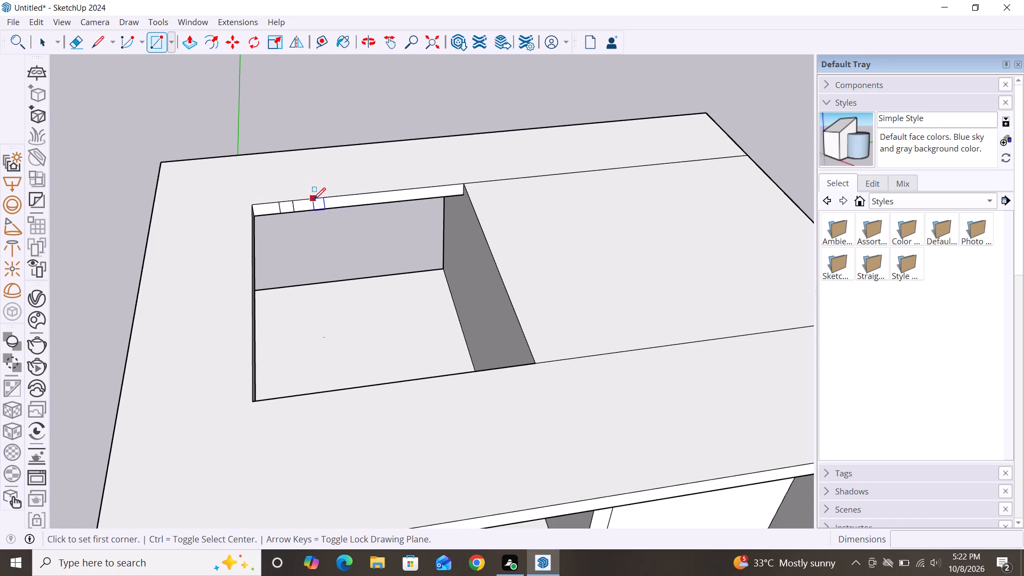
left_click(313, 198)
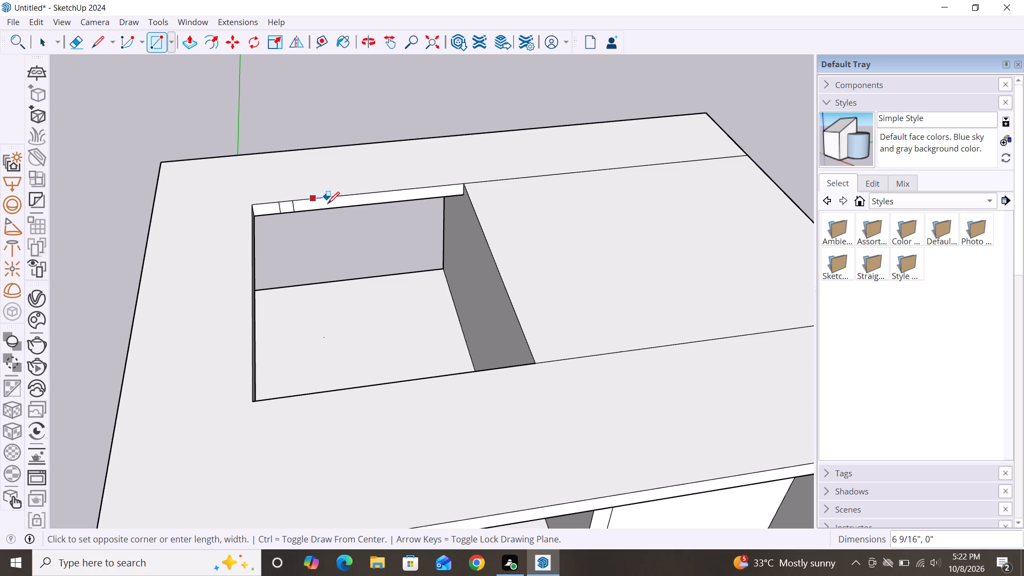
left_click(329, 205)
left_click(345, 196)
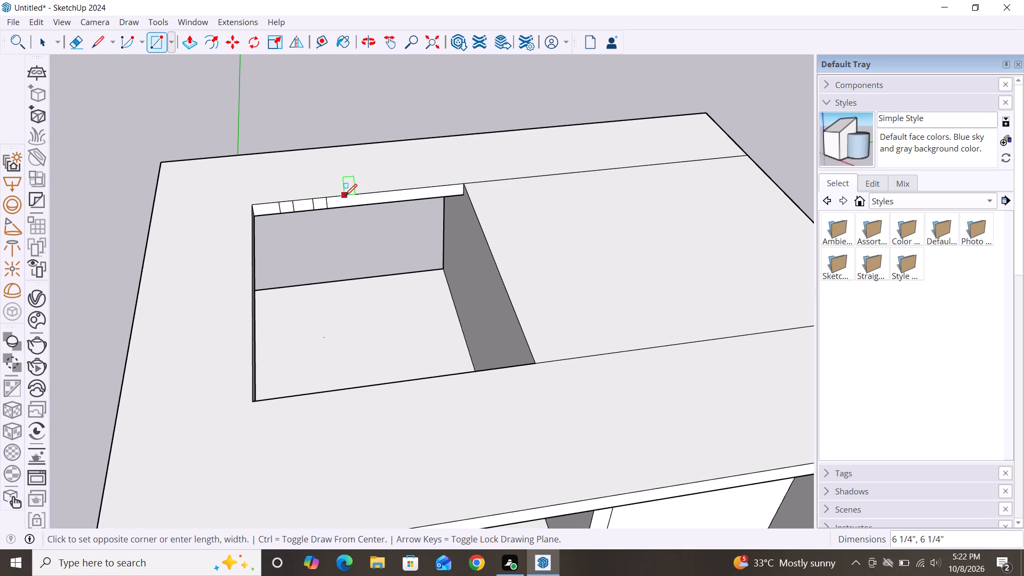
left_click(359, 202)
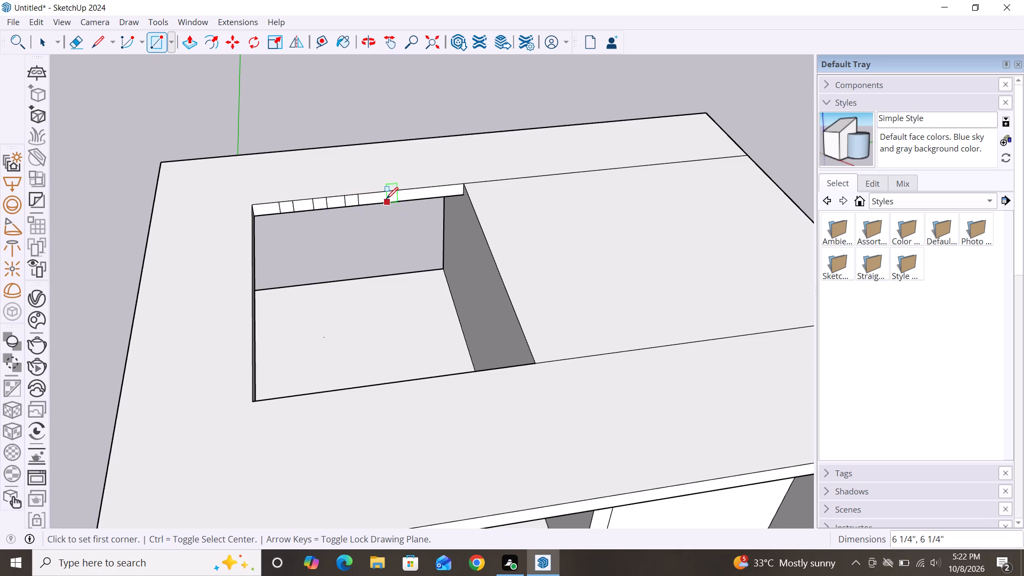
left_click(380, 193)
left_click(391, 203)
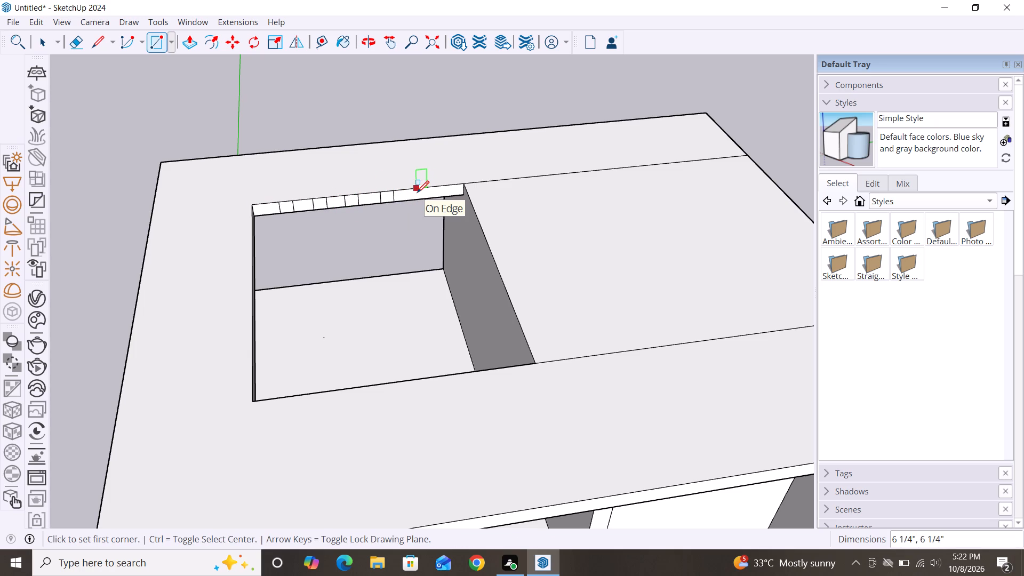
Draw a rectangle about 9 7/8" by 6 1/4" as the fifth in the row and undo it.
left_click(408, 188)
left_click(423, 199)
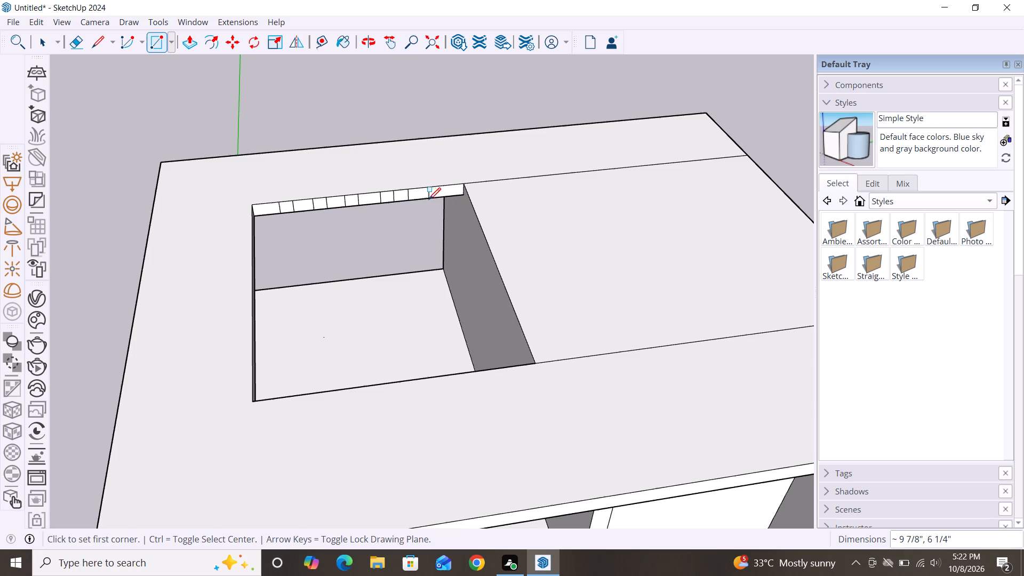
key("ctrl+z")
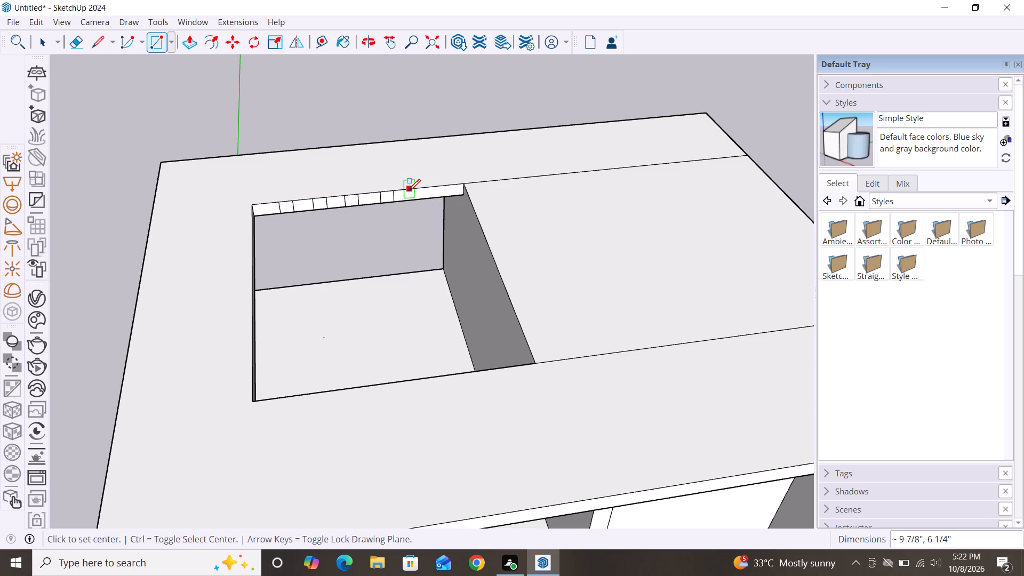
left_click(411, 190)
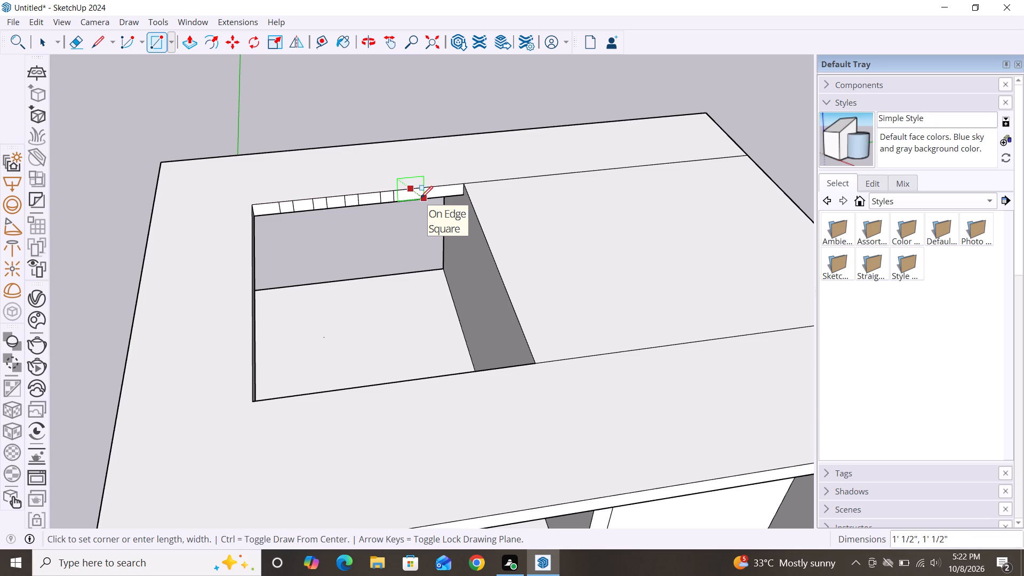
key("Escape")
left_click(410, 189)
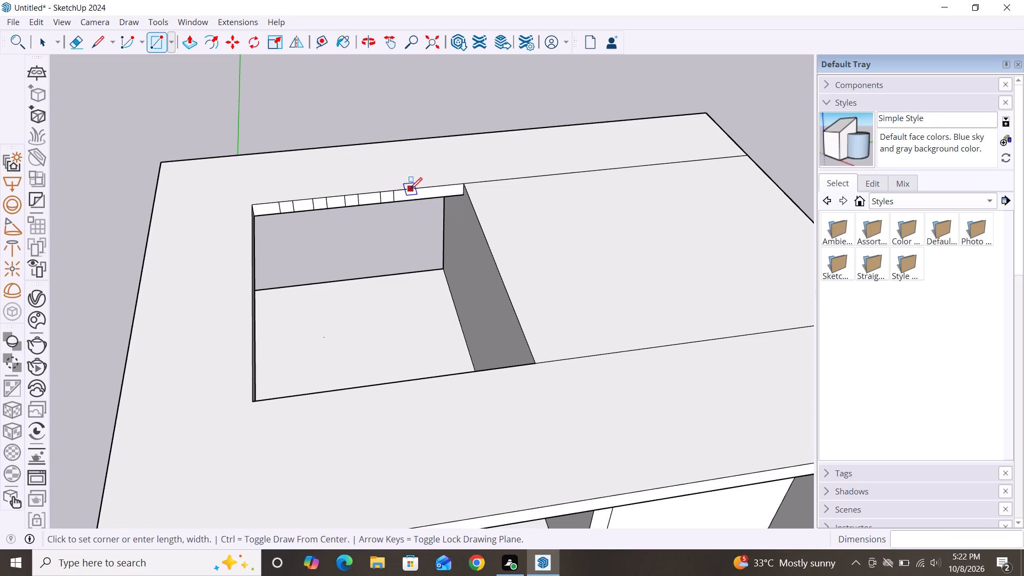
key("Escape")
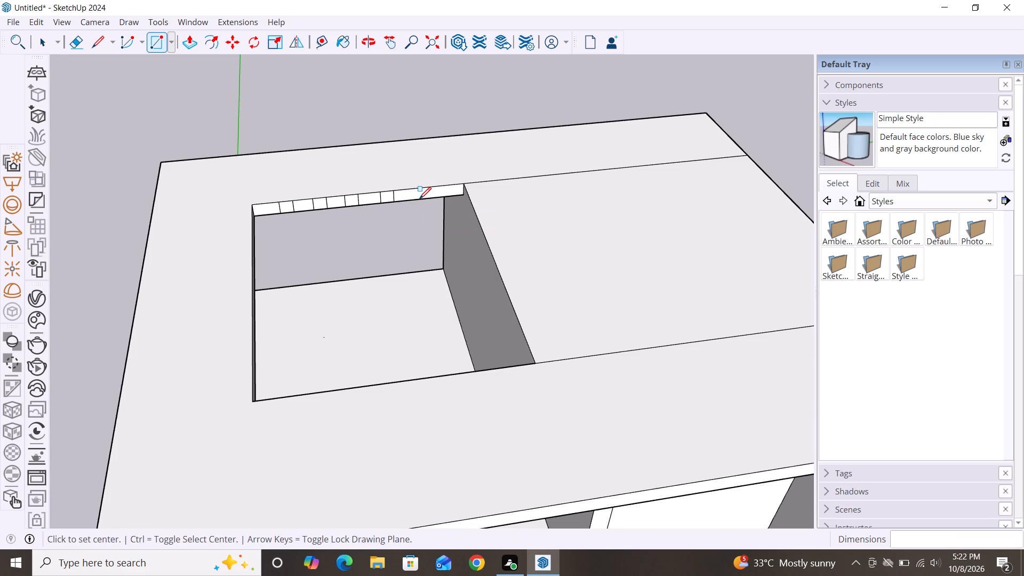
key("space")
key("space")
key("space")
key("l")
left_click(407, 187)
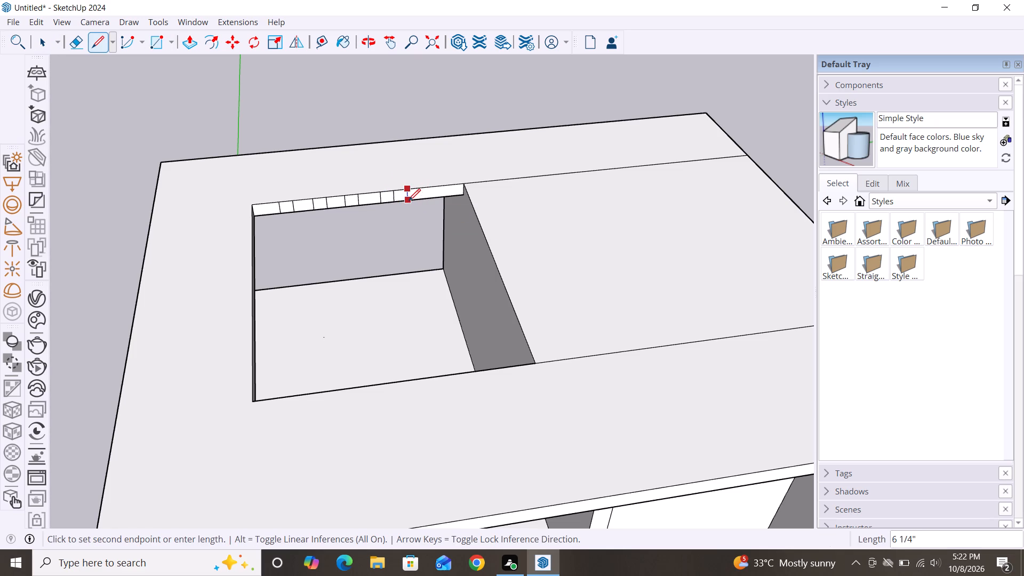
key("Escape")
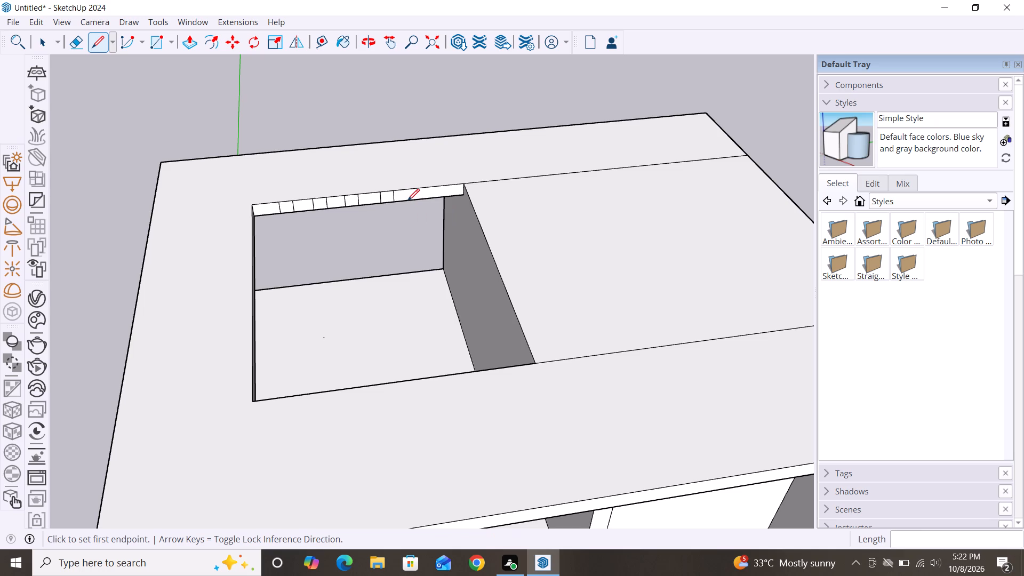
Draw a fifth 6 1/4" square on the opening's rear inner face, just beyond the fourth square.
key("r")
left_click(408, 189)
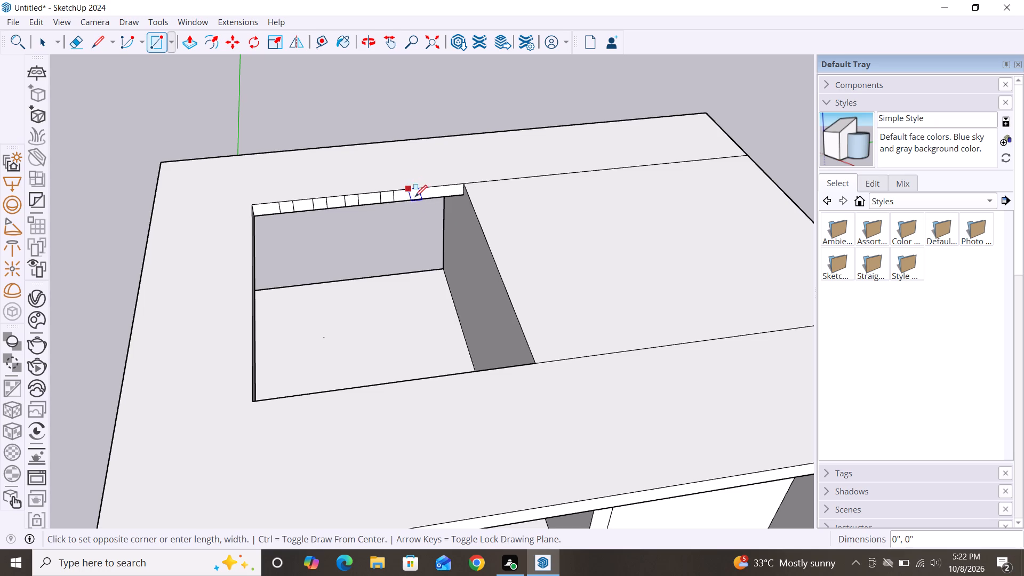
left_click(421, 198)
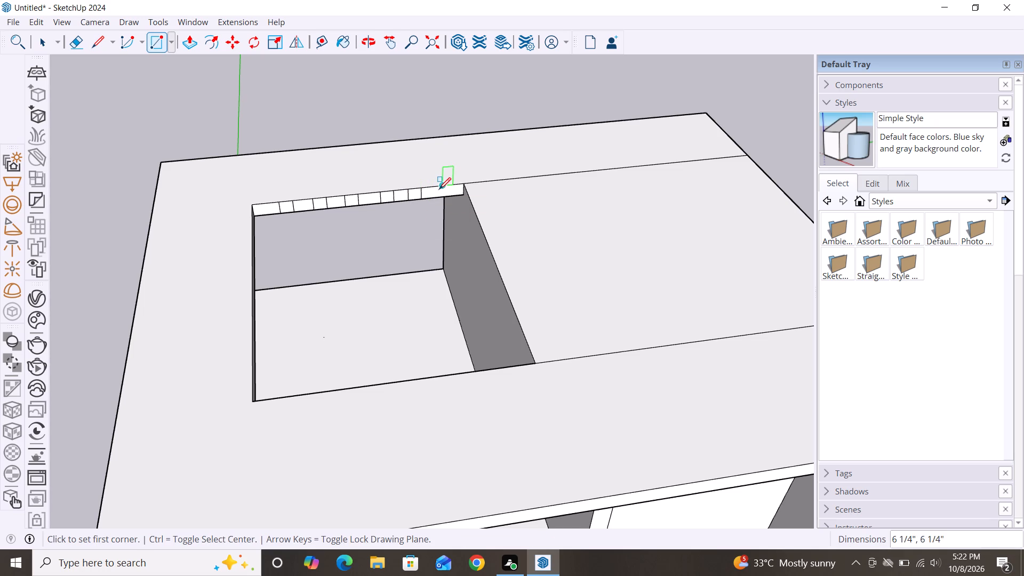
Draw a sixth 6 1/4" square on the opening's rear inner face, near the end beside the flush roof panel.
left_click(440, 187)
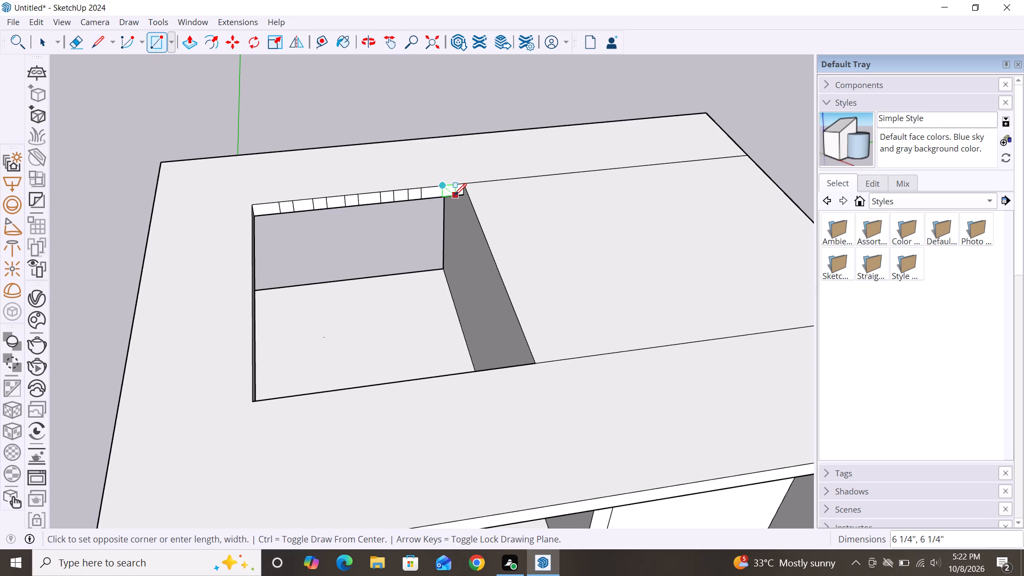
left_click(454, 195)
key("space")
Extrude the first square on the rear inner face 10' across the roof opening to its front edge as a beam.
scroll(442, 167, "down", 2)
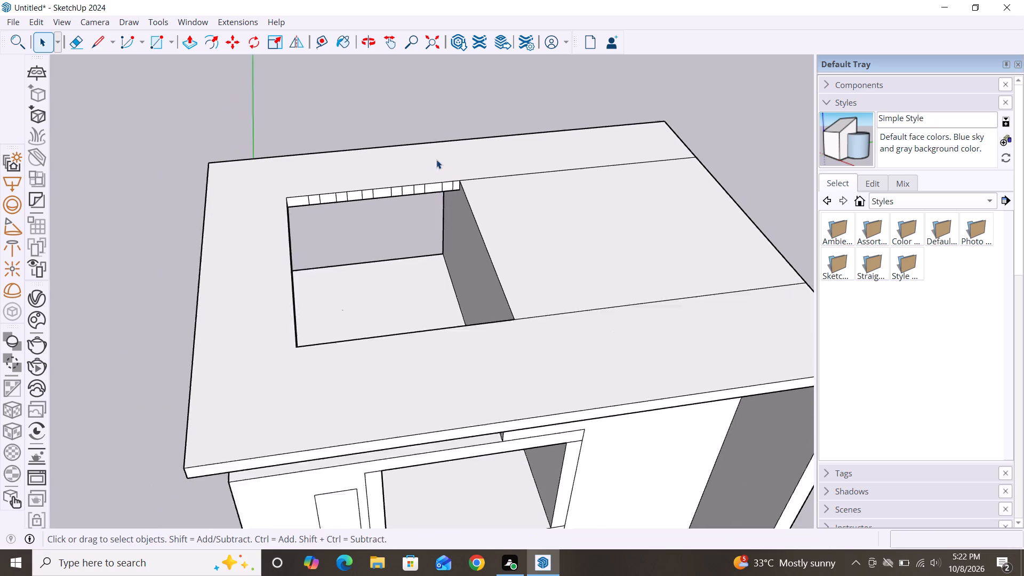
scroll(436, 159, "down", 4)
middle_click_drag(407, 304, 402, 254, "alt")
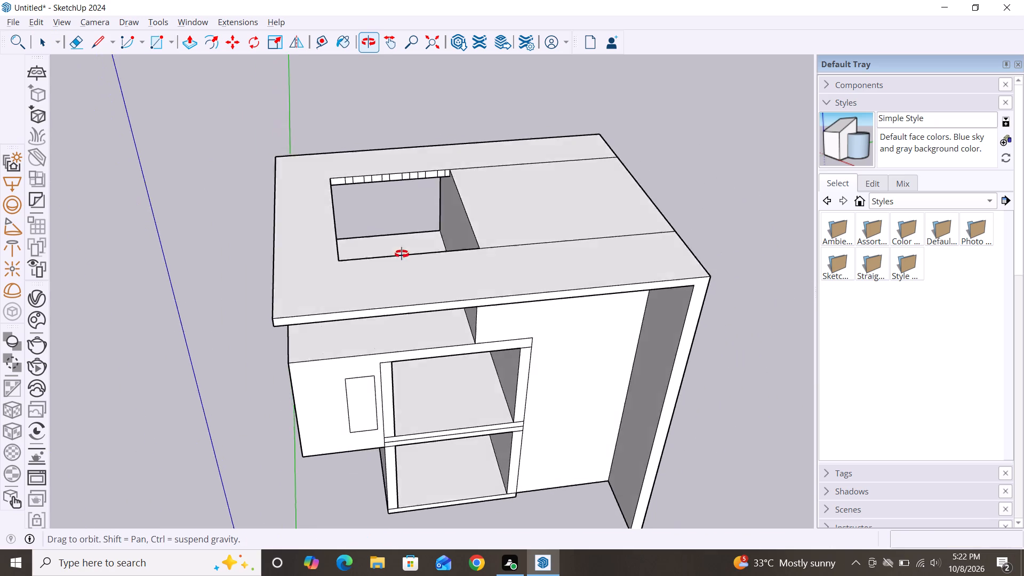
middle_click_drag(402, 254, 372, 236, "alt")
scroll(382, 180, "up", 6)
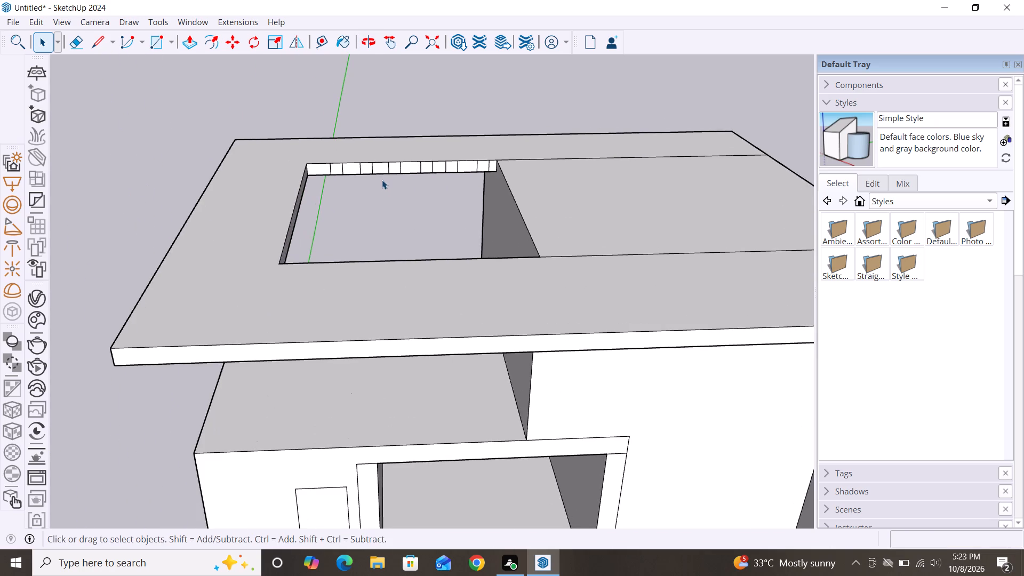
key("p")
left_click(335, 167)
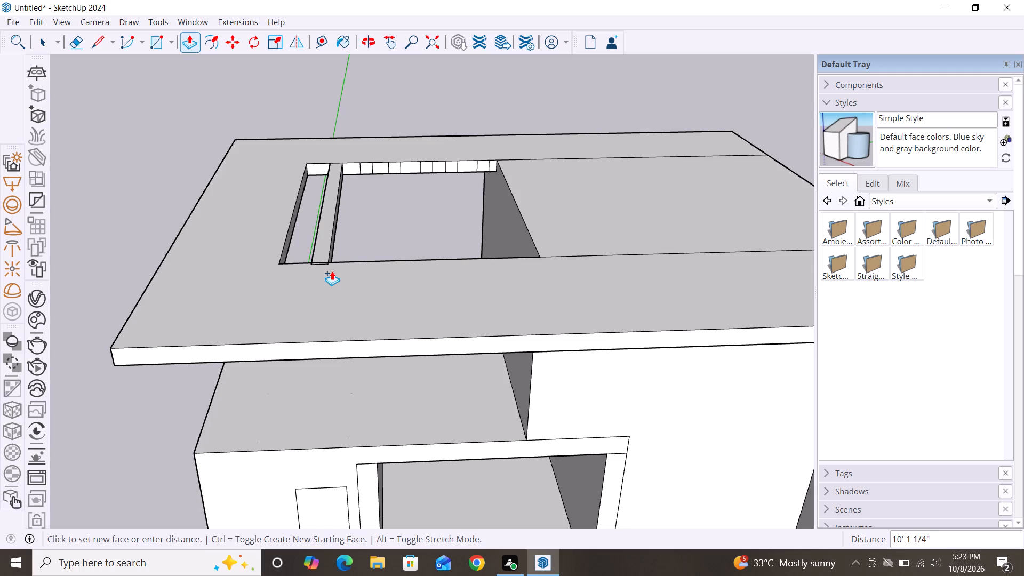
middle_click_drag(332, 271, 315, 381)
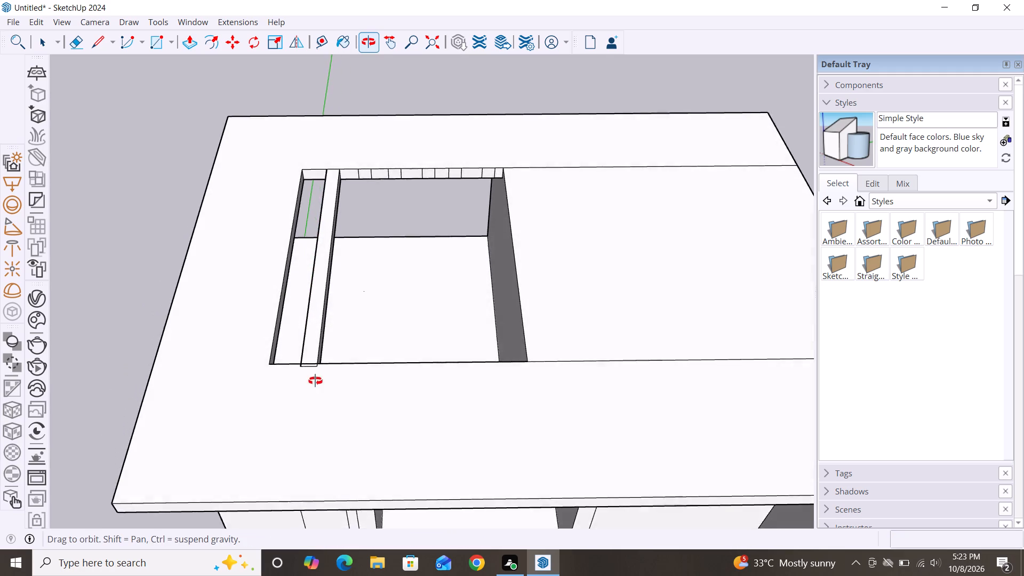
middle_click_drag(315, 381, 311, 395)
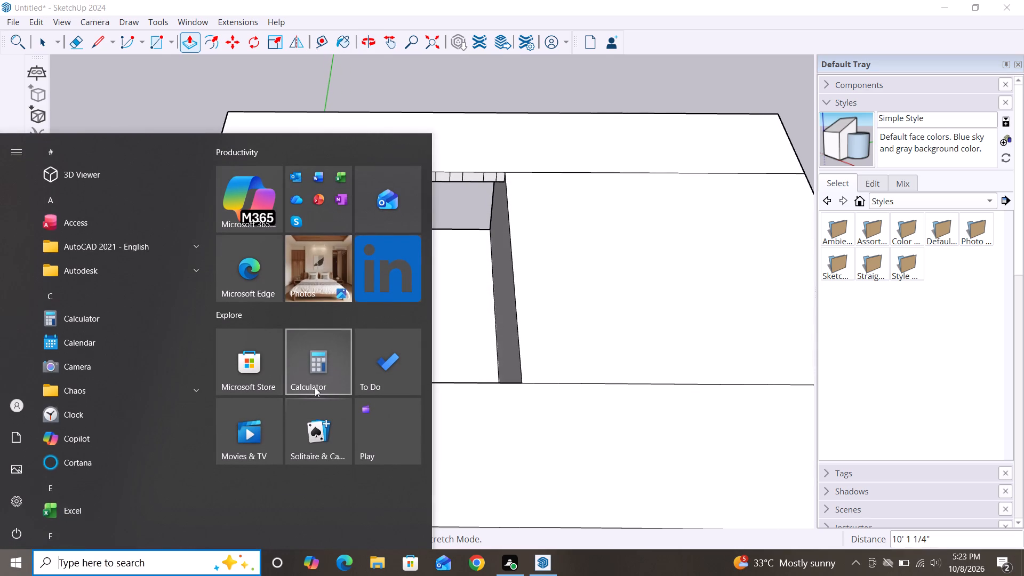
key("Escape")
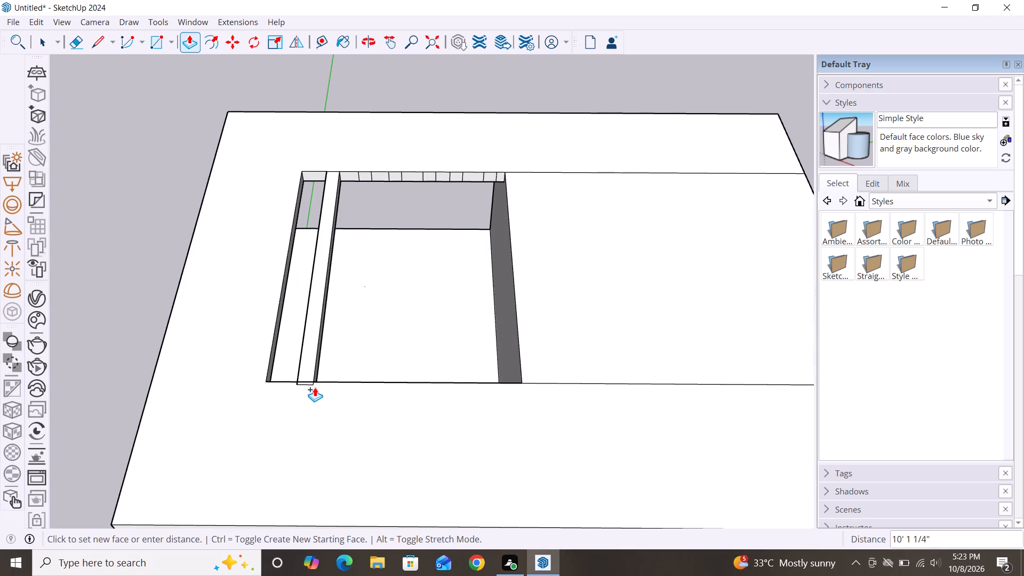
scroll(322, 377, "up", 6)
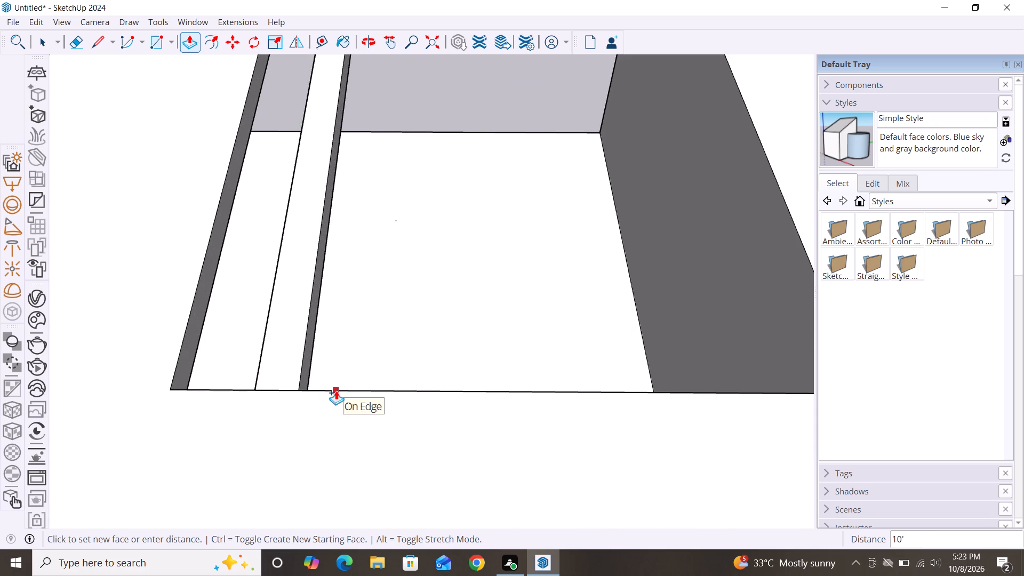
left_click(336, 390)
scroll(289, 289, "down", 3)
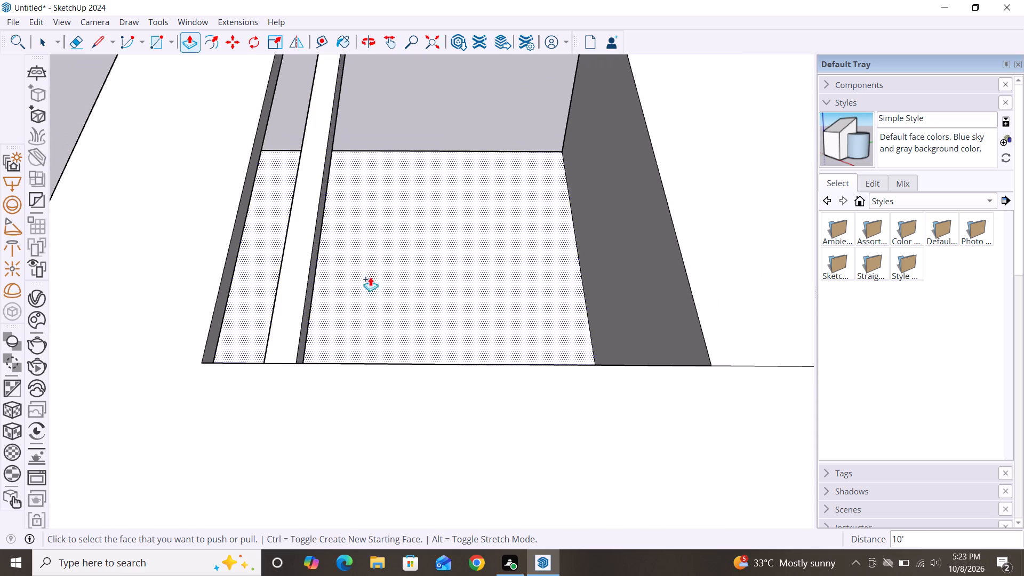
scroll(411, 270, "down", 6)
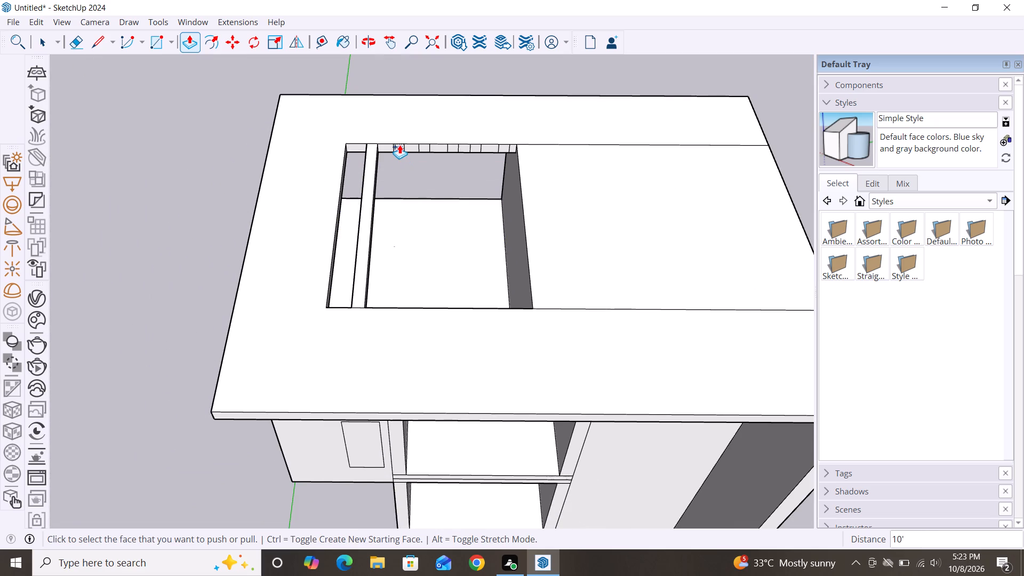
Extrude the second, third, fourth and fifth squares 10' each across the roof opening to its front edge.
left_click(398, 145)
key("Escape")
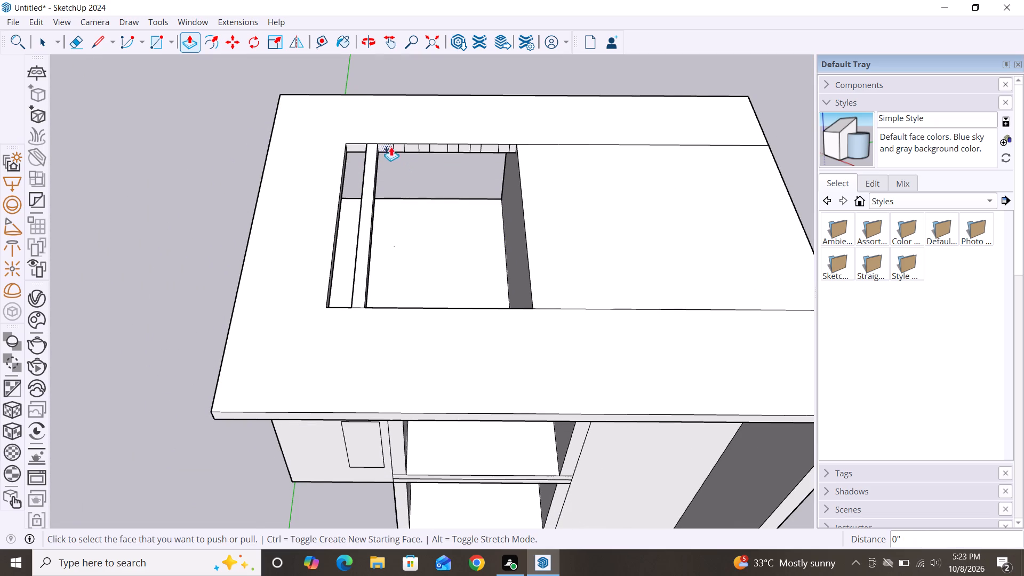
left_click(396, 147)
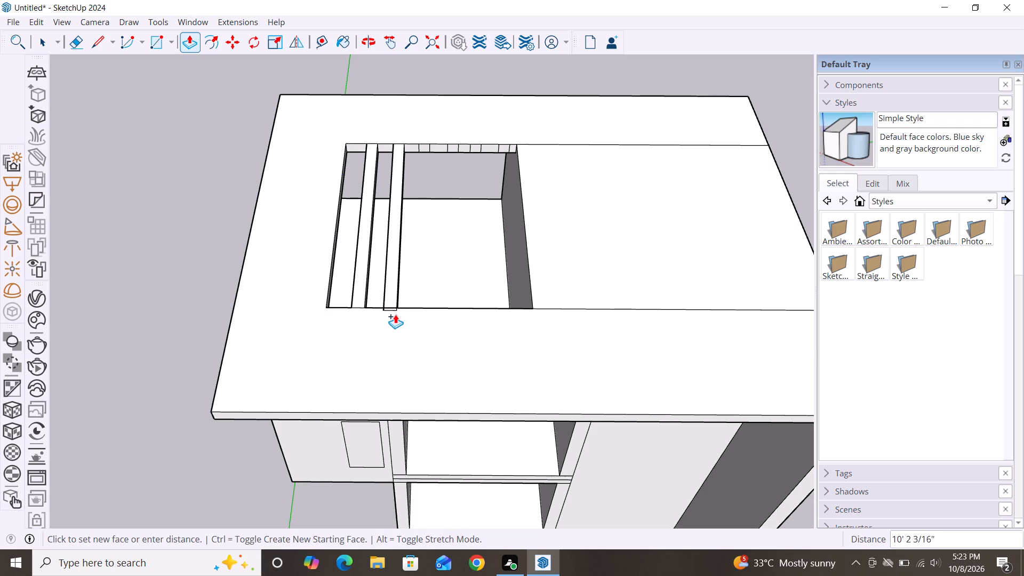
left_click(414, 309)
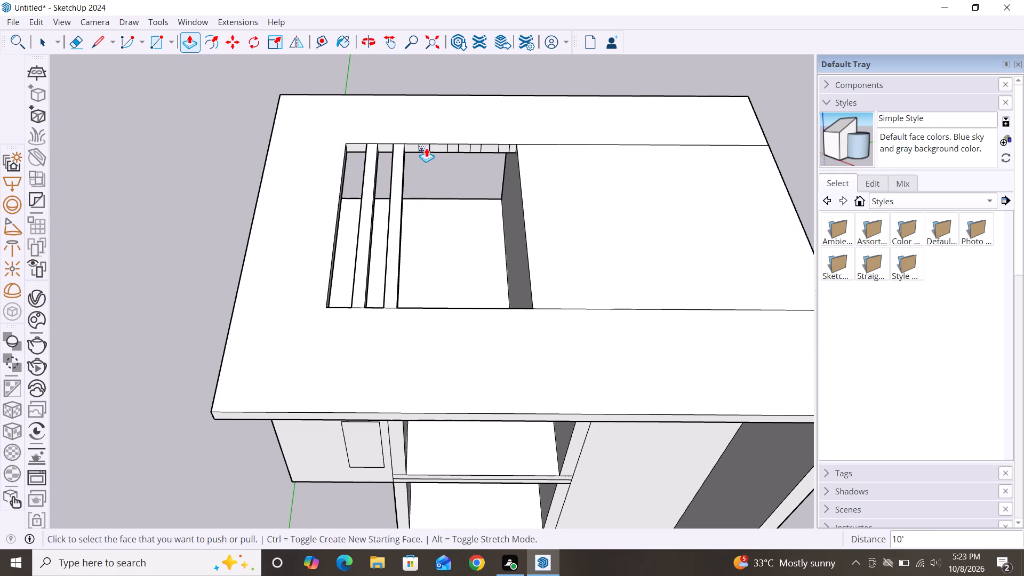
left_click_drag(426, 148, 428, 157)
key("ctrl+z")
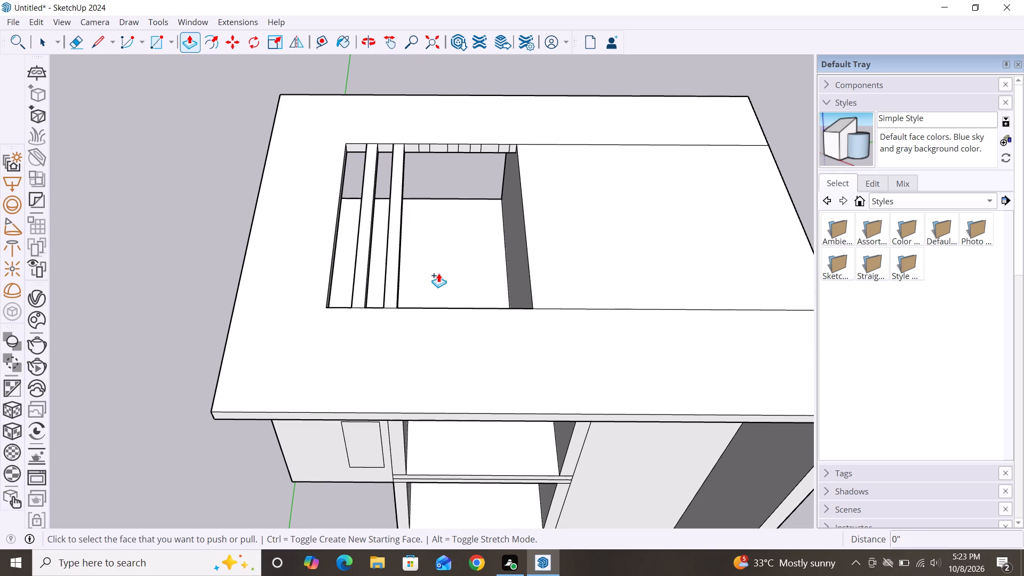
left_click(423, 146)
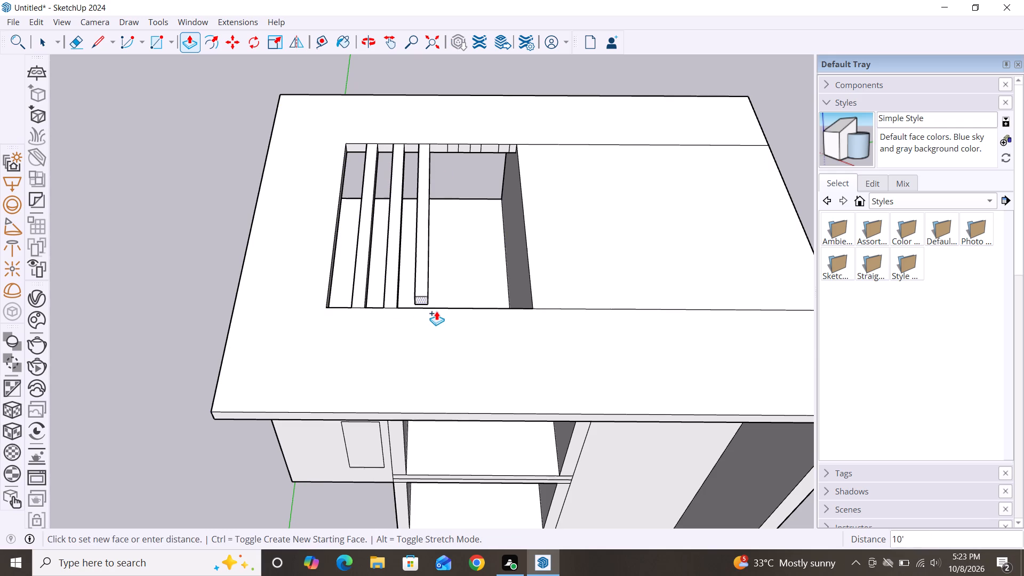
left_click(457, 308)
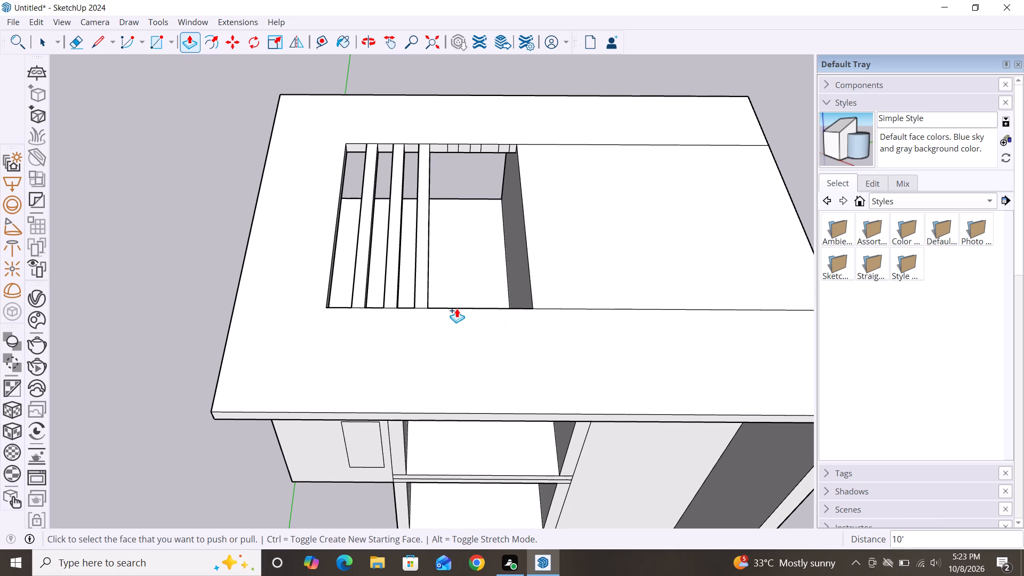
left_click(456, 147)
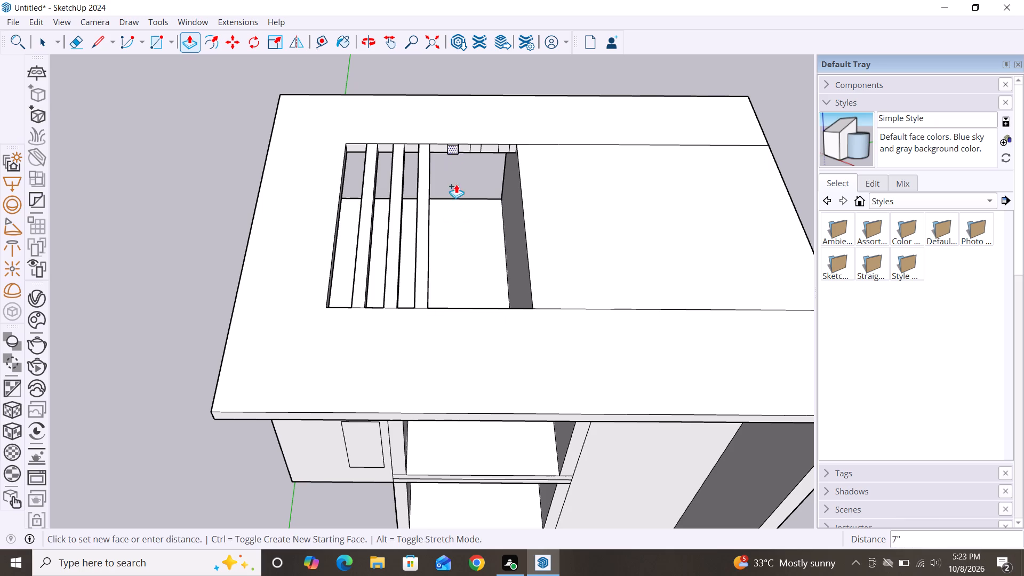
left_click(473, 311)
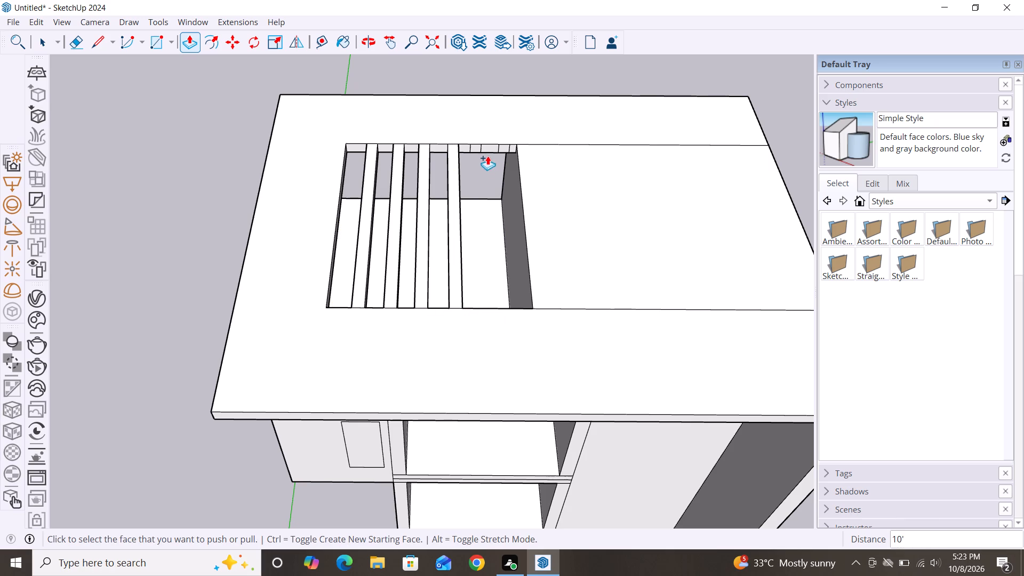
left_click(477, 148)
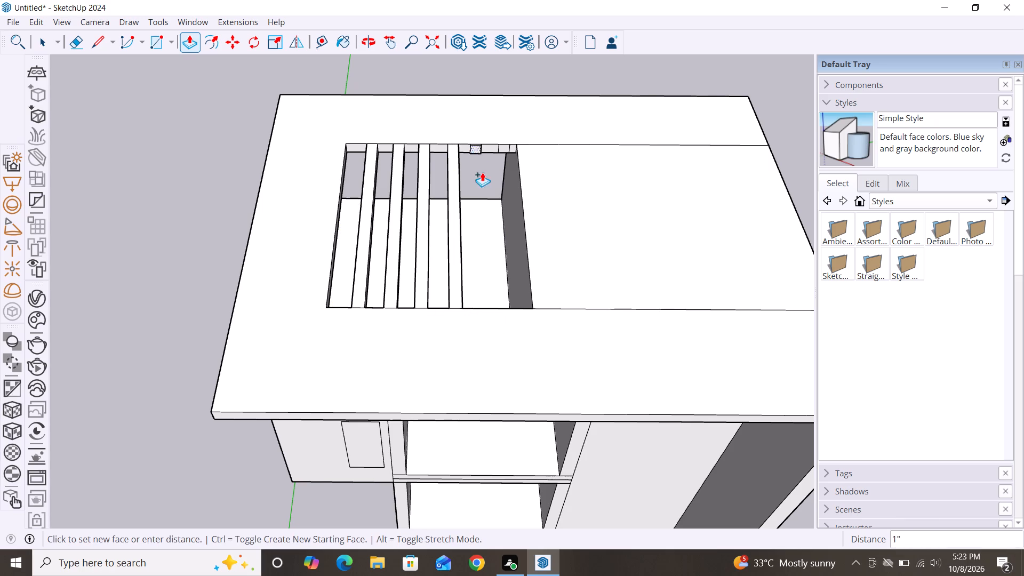
left_click(507, 309)
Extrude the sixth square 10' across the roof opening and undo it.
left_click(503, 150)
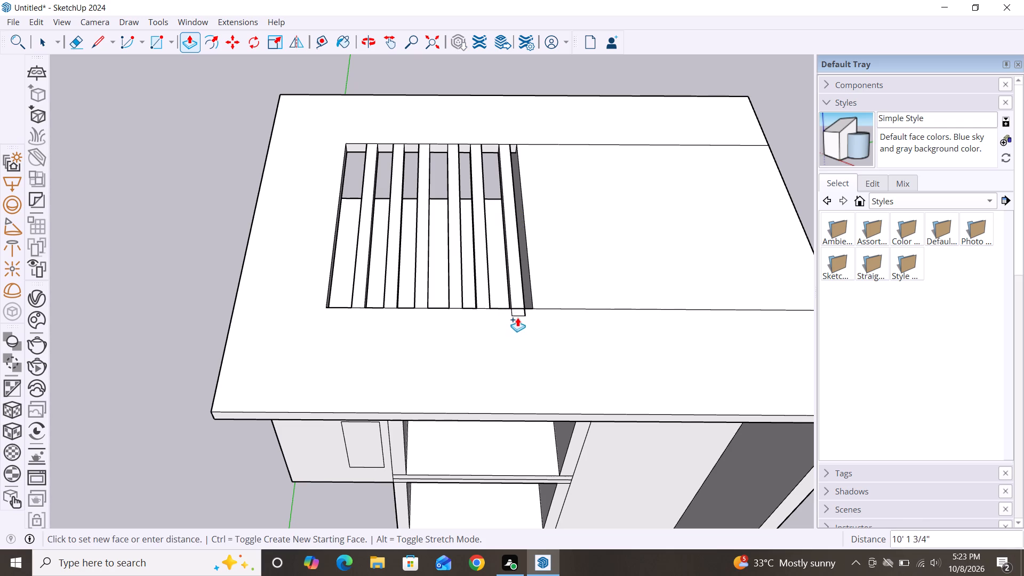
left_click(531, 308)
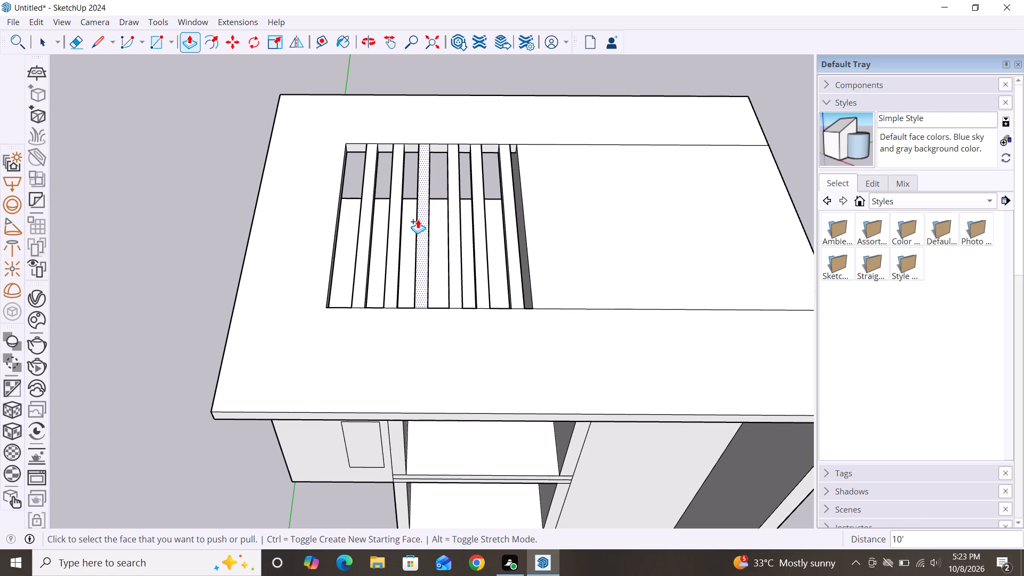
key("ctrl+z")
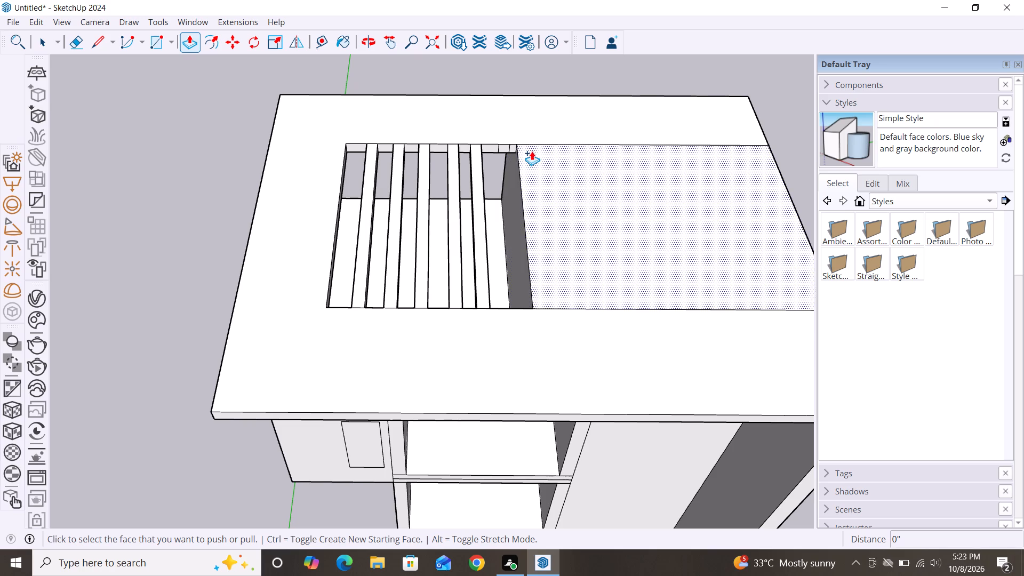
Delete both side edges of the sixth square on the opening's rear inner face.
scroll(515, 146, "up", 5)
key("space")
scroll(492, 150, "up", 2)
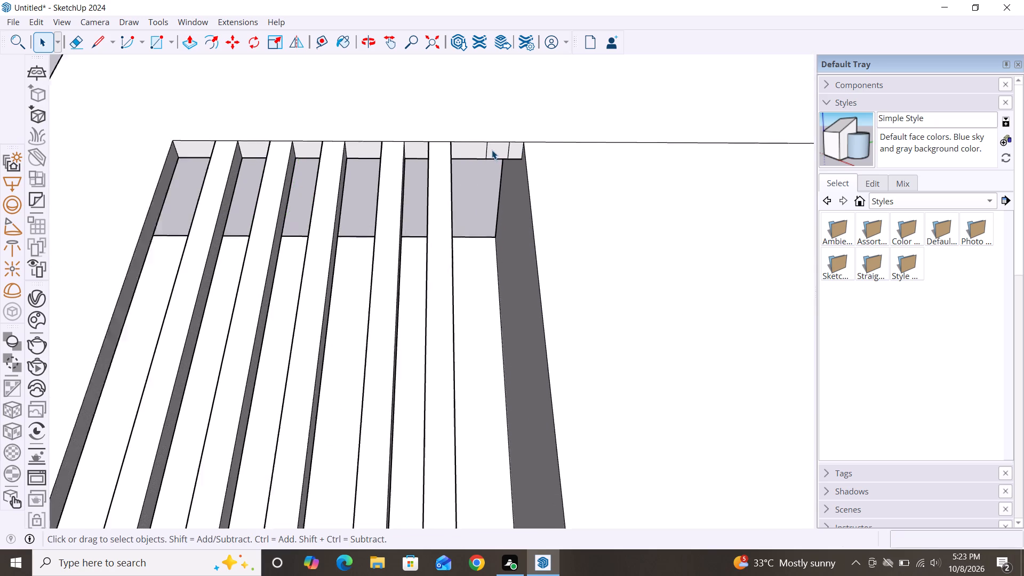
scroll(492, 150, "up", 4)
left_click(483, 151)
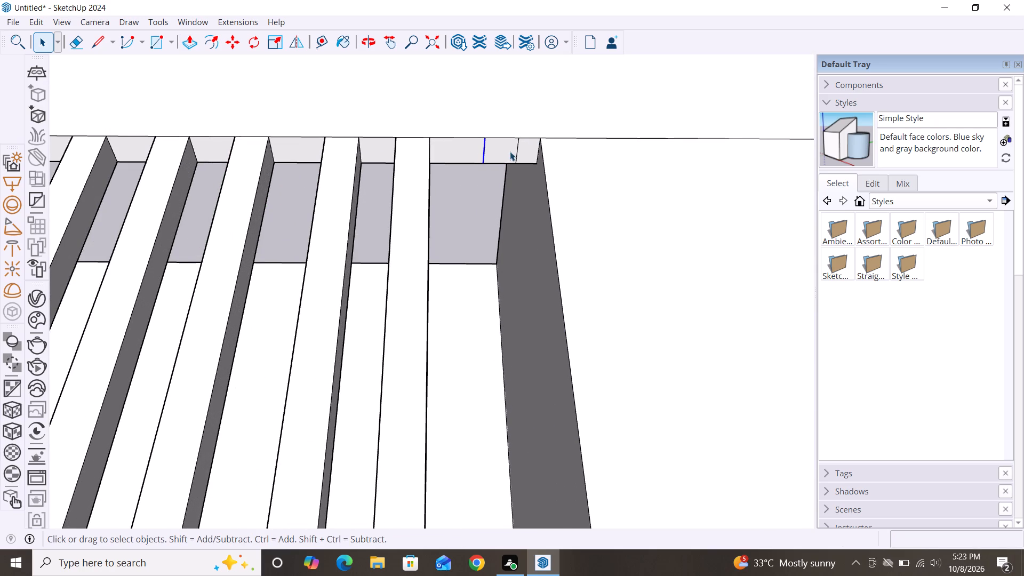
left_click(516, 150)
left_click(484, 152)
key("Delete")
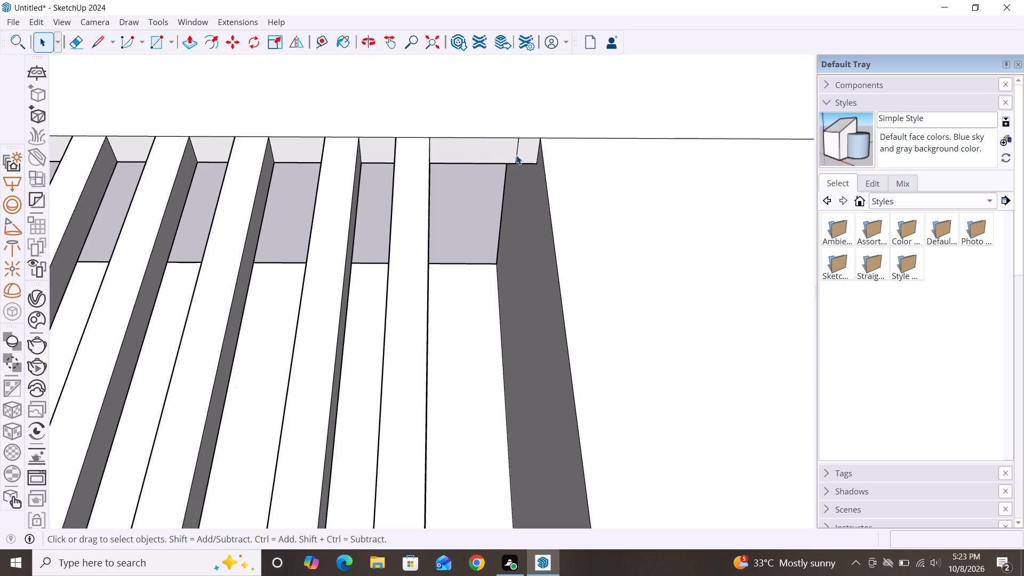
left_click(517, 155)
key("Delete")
Draw a rectangle about 5 1/16" by 6 1/4" on the rear inner face, between the fifth beam and the opening's end.
key("r")
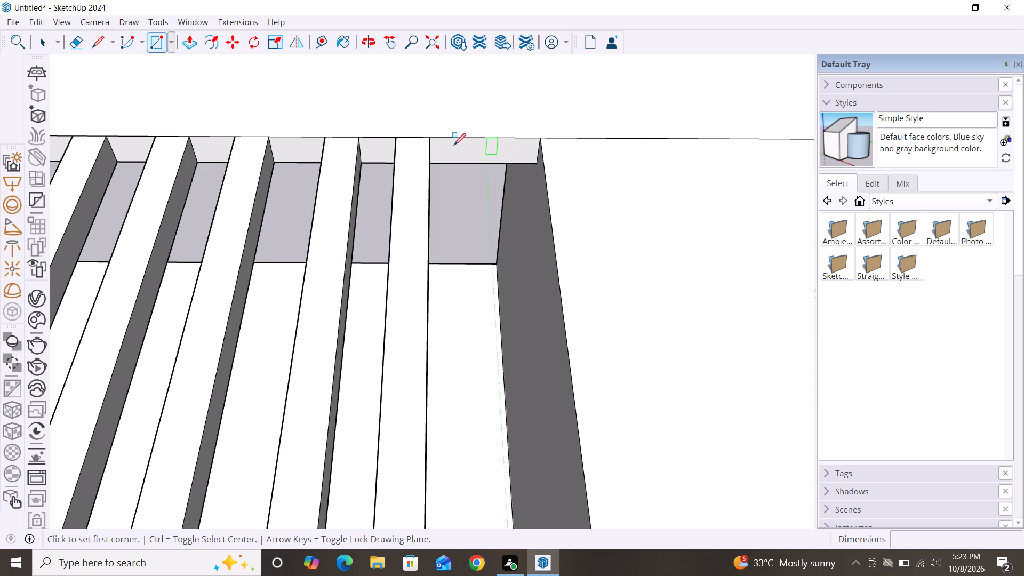
left_click(462, 140)
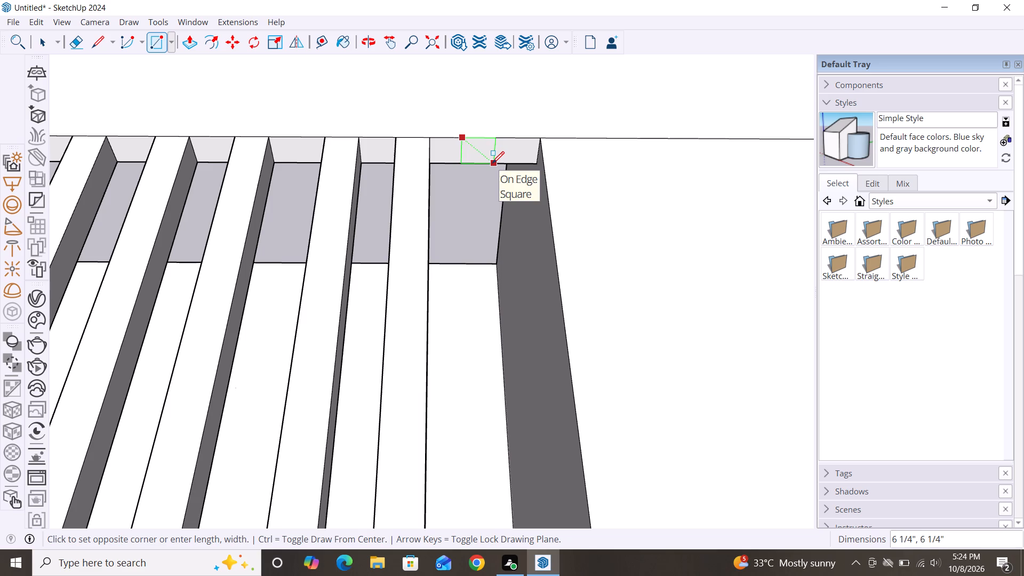
key("Escape")
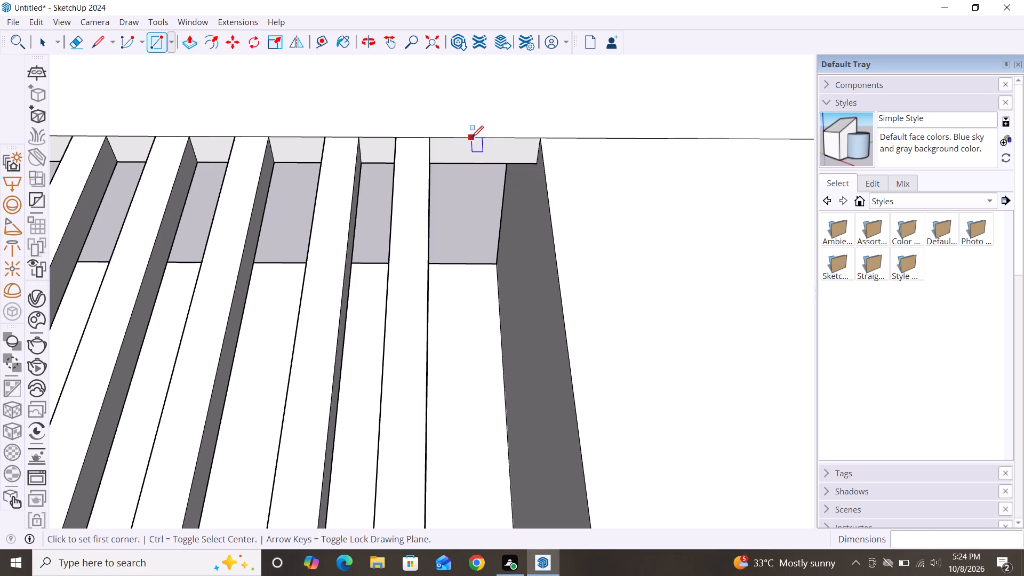
left_click(471, 138)
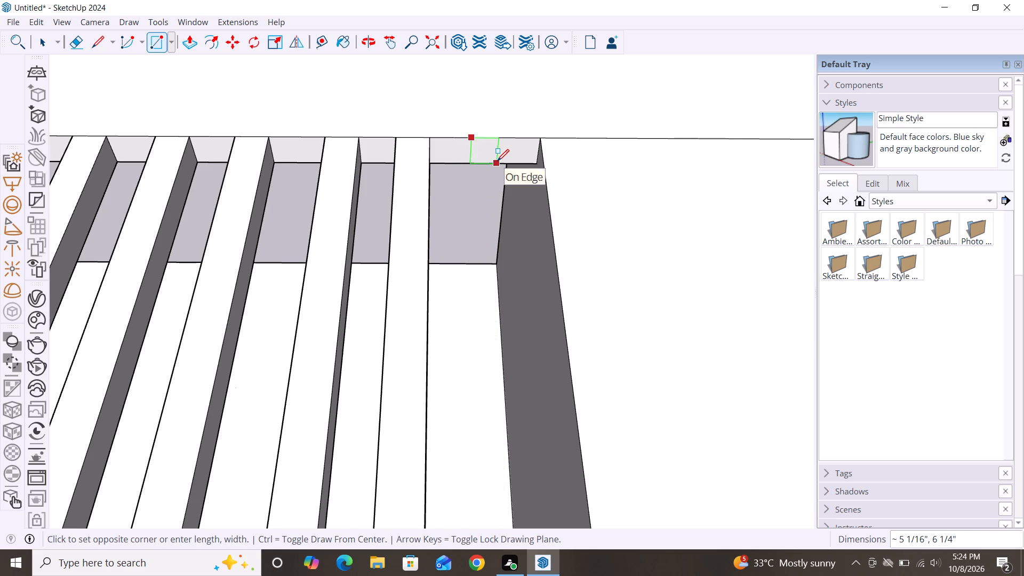
left_click(497, 161)
key("space")
Extrude the new rectangle 10' across the roof opening to its front edge as the sixth beam.
scroll(458, 94, "down", 7)
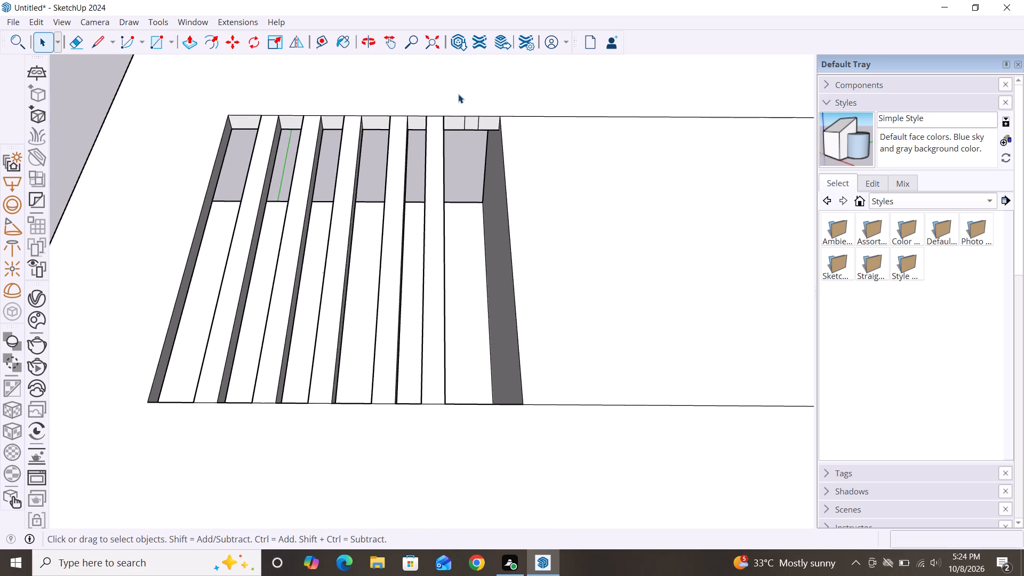
scroll(458, 94, "down", 4)
key("p")
left_click(468, 112)
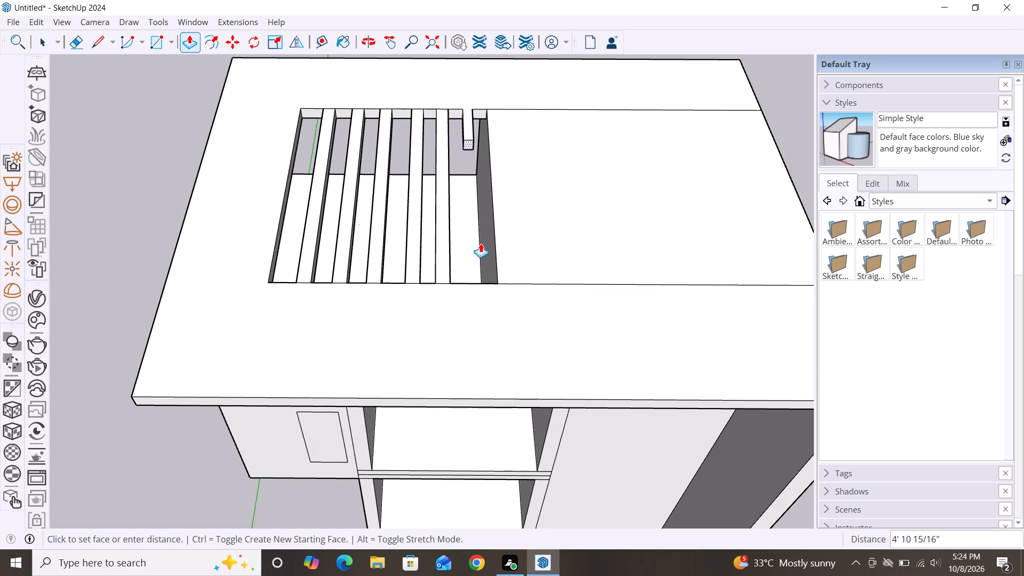
left_click(494, 286)
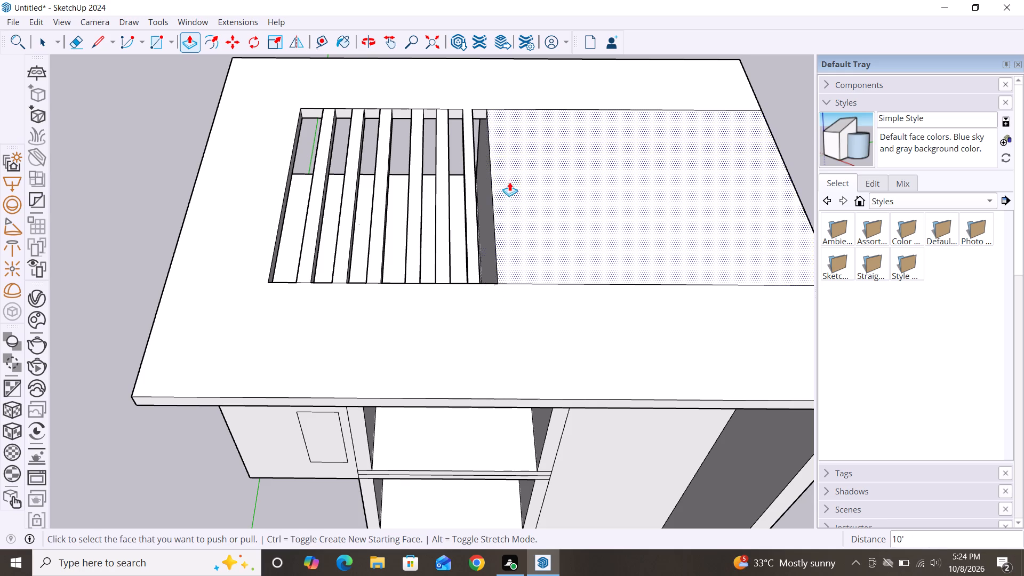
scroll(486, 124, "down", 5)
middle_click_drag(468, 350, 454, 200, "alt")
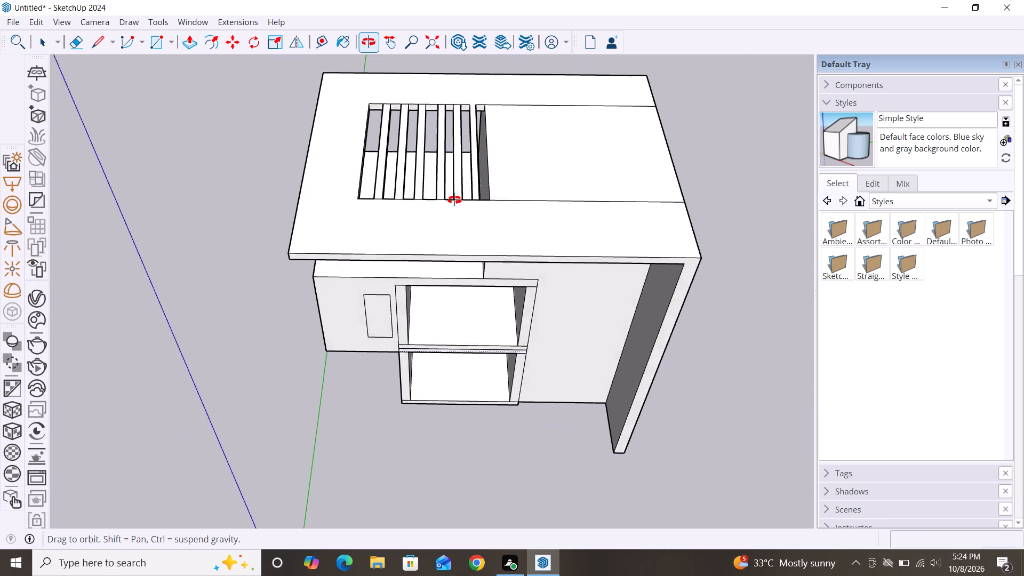
Erase the leftover seam edge on the roof overhang's underside, between the beamed opening and the roof's outer side edge.
middle_click_drag(454, 200, 464, 81, "alt")
middle_click_drag(494, 320, 500, 292, "alt")
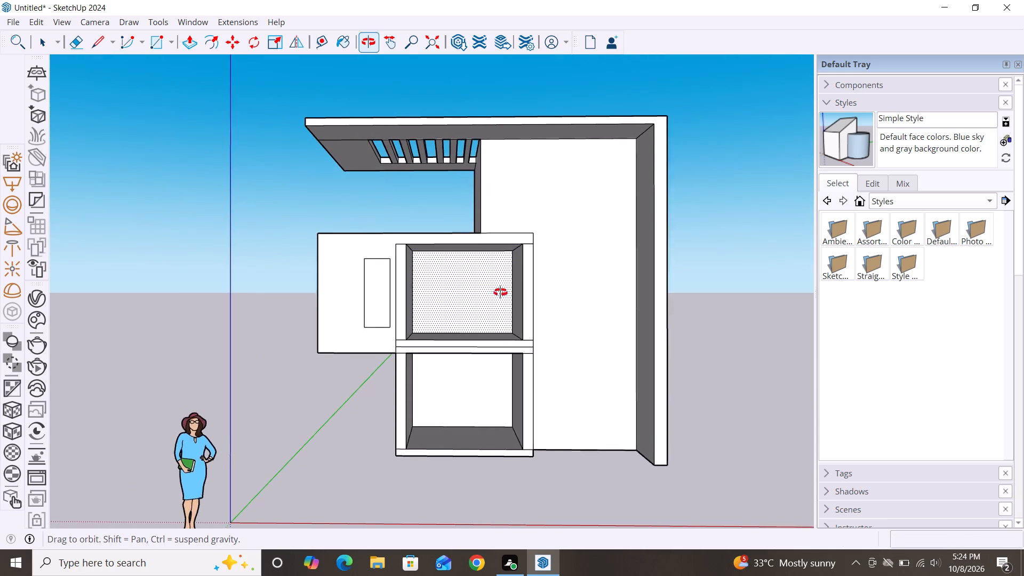
middle_click_drag(500, 292, 557, 258, "alt")
middle_click_drag(561, 260, 548, 269, "alt")
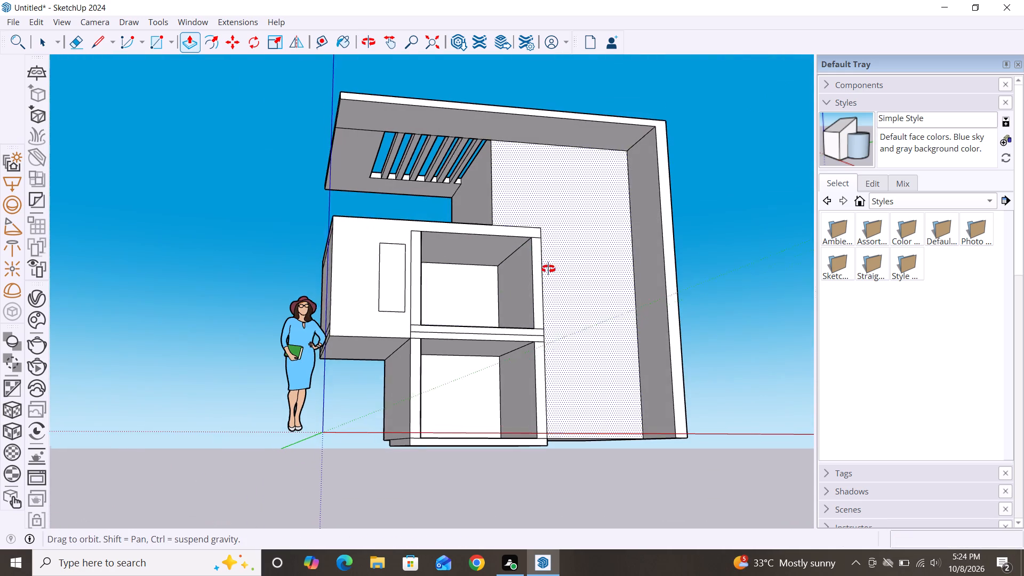
middle_click_drag(548, 269, 478, 306, "alt")
scroll(361, 119, "up", 2)
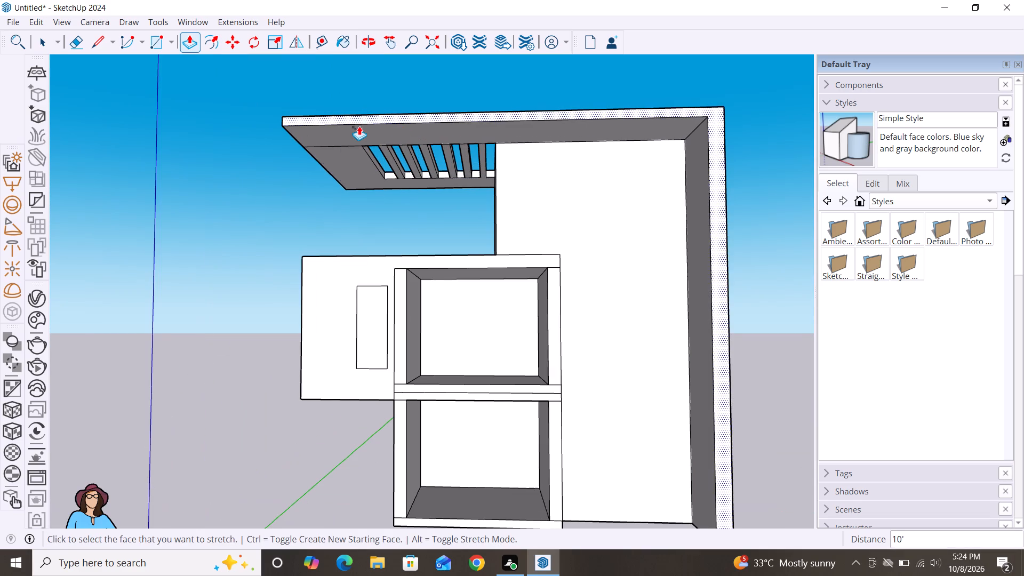
key("space")
key("e")
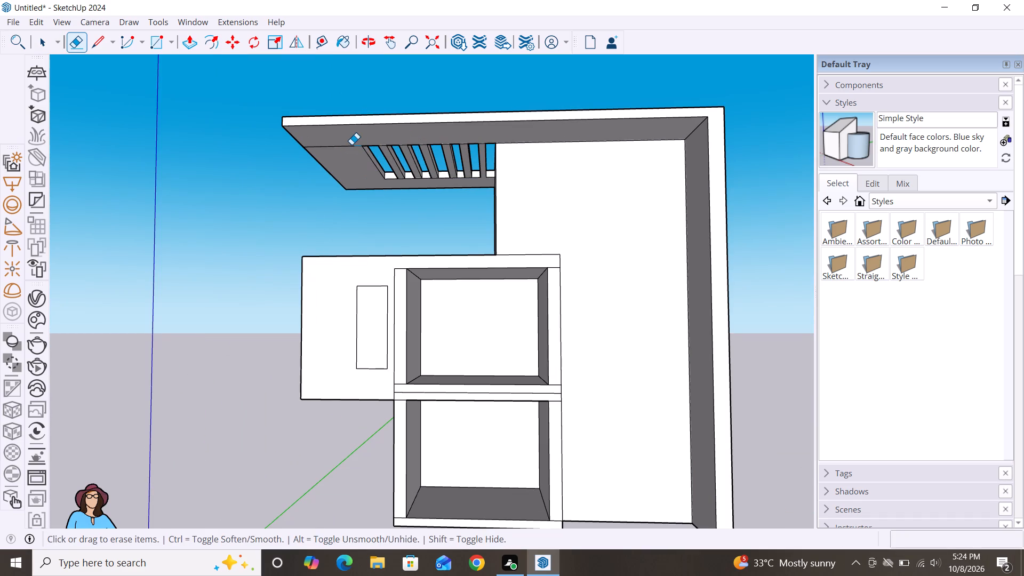
left_click(351, 145)
left_click(350, 146)
scroll(326, 188, "down", 2)
key("space")
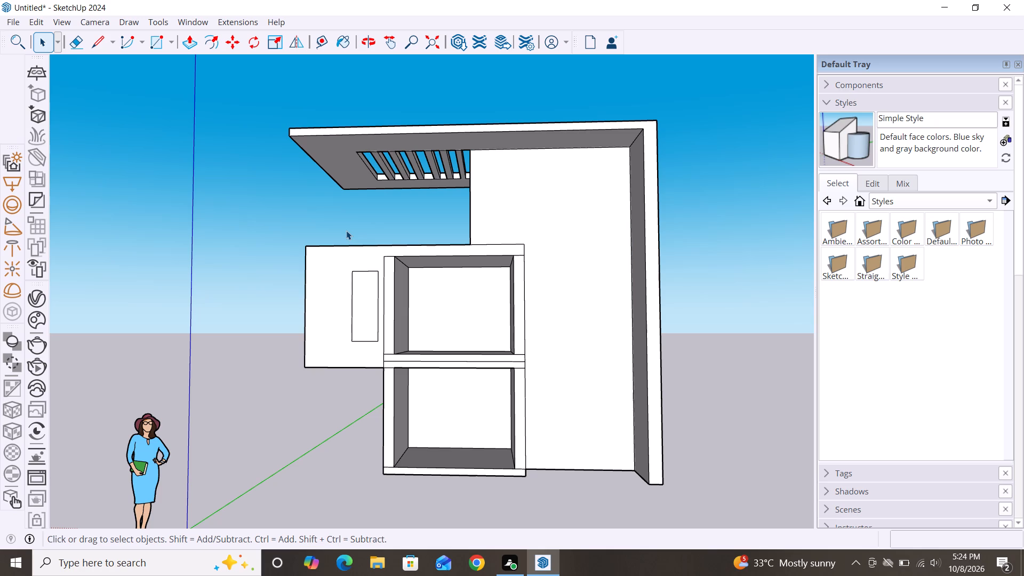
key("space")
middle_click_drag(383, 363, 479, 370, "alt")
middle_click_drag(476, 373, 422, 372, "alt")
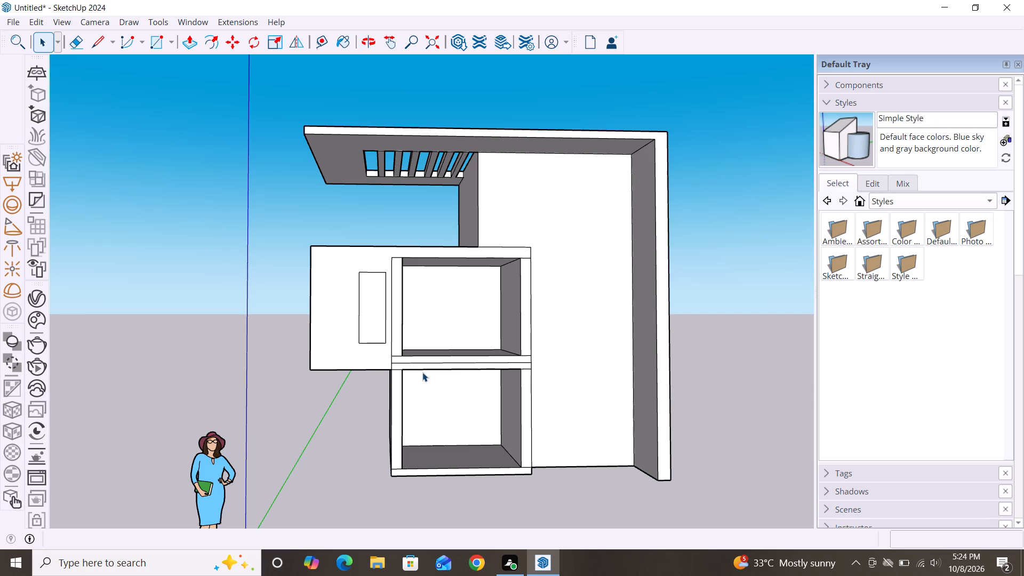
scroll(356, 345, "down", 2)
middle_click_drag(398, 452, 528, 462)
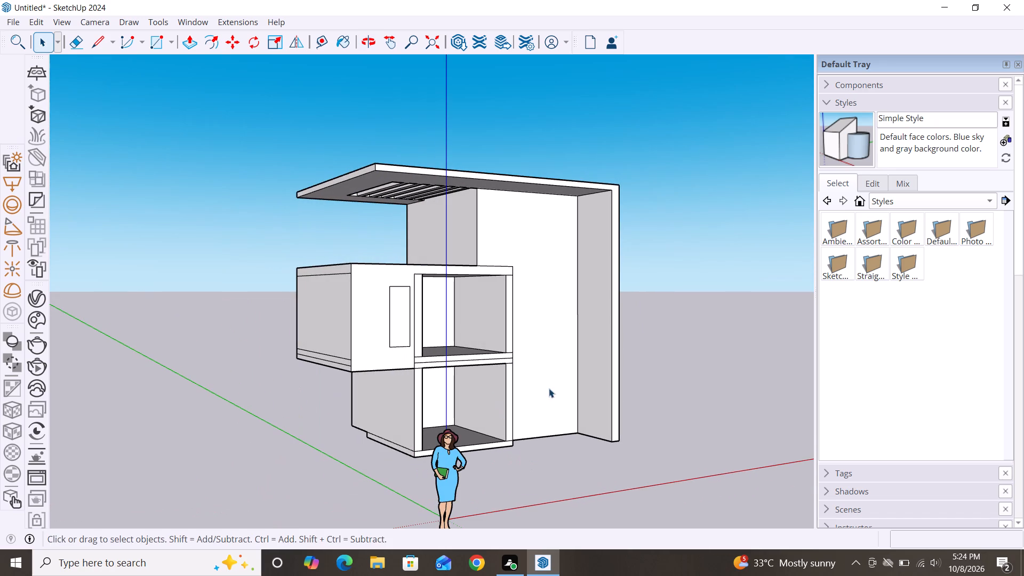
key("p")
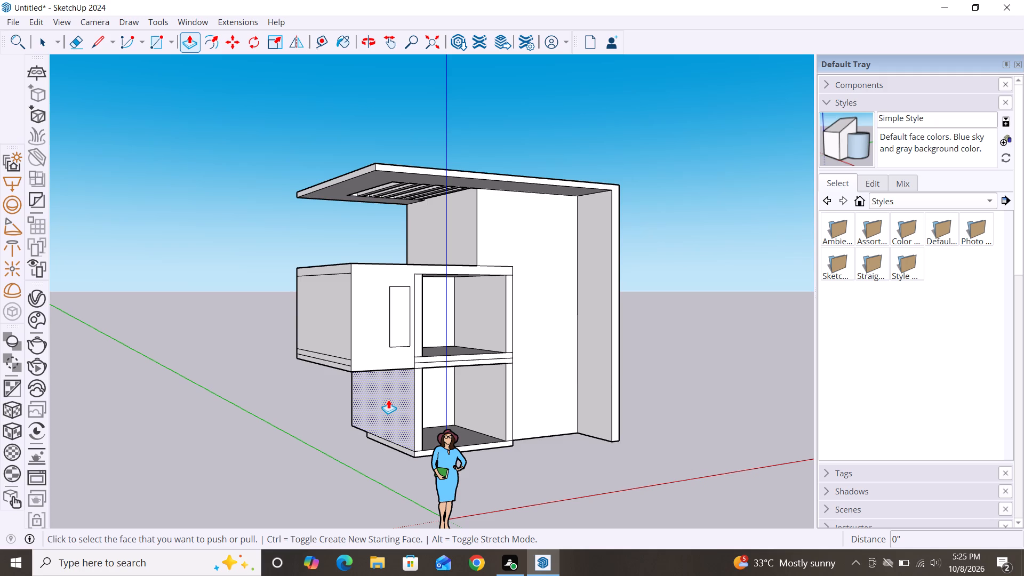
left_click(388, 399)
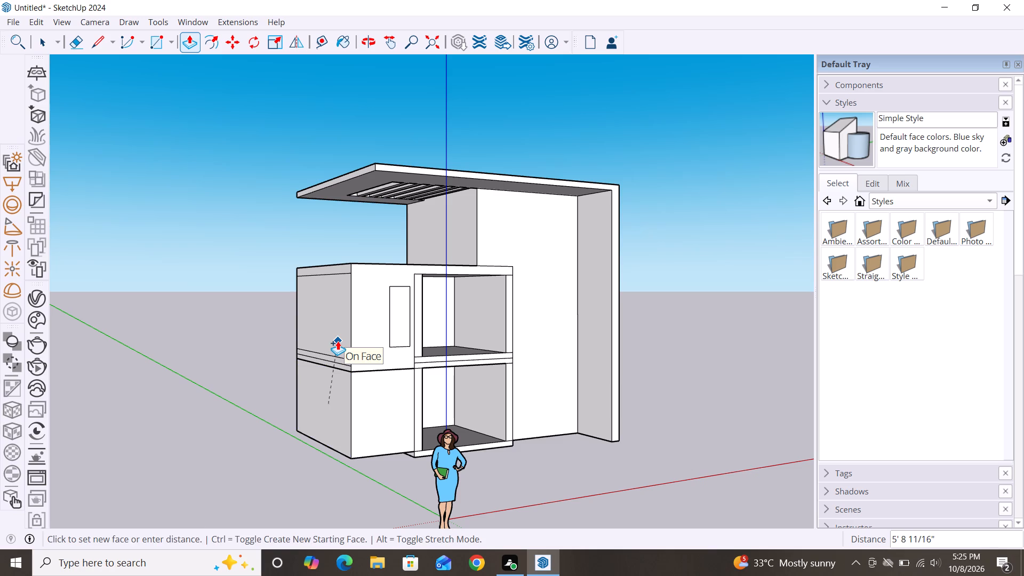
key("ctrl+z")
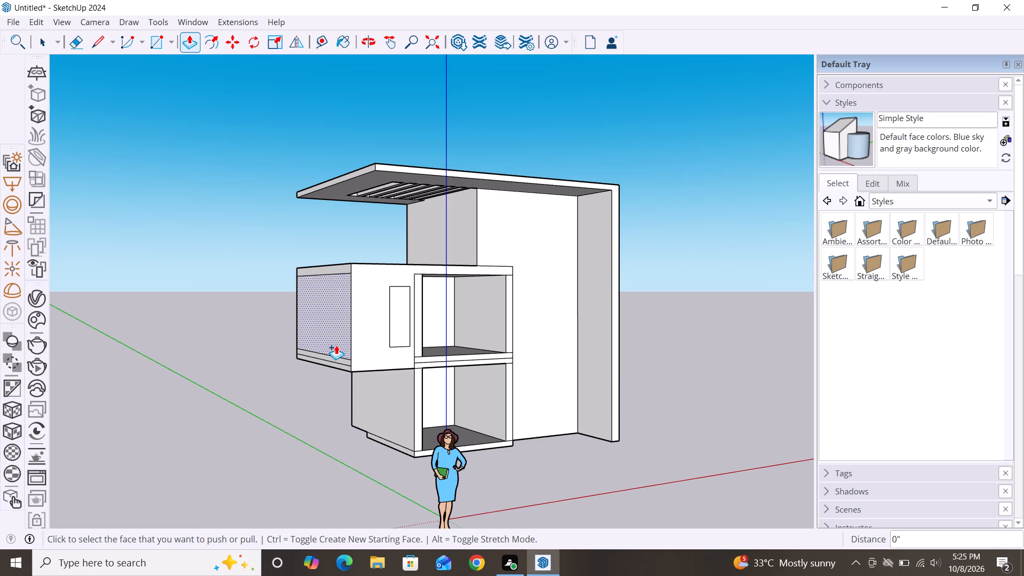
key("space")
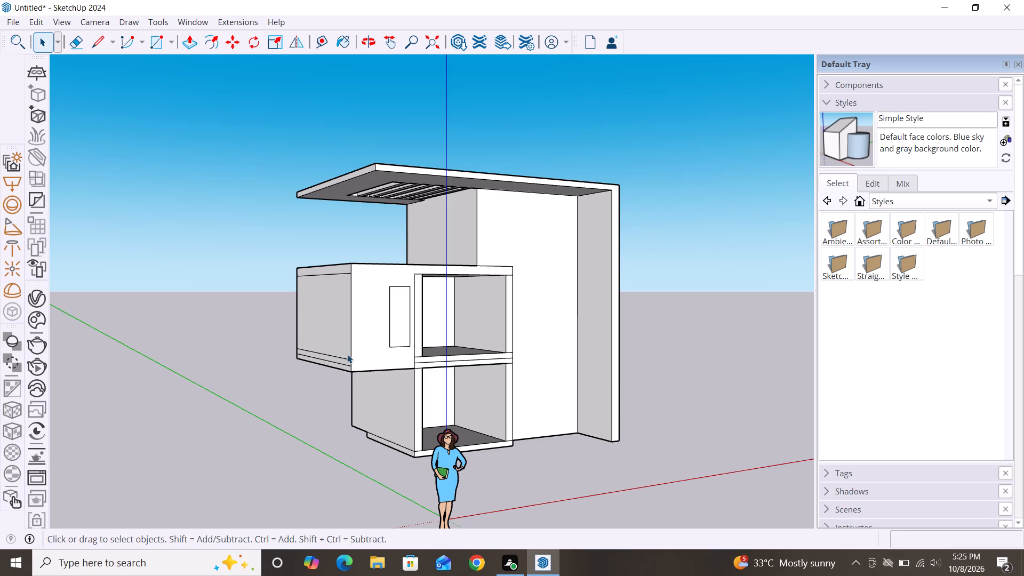
Erase the horizontal seam edges near the top and bottom of the upper storey's outer side wall.
key("e")
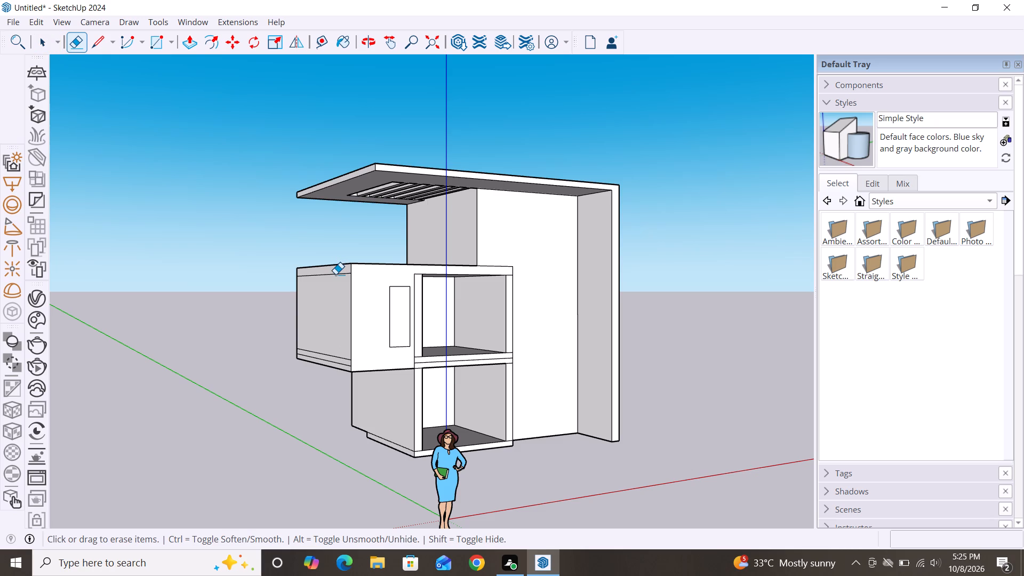
left_click(334, 274)
scroll(309, 308, "down", 2)
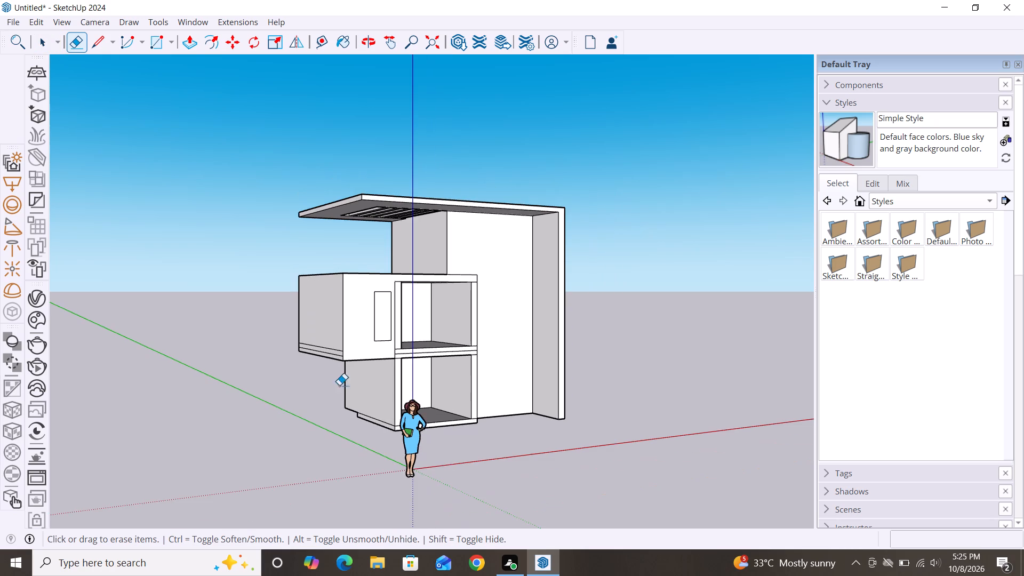
middle_click_drag(348, 394, 528, 404)
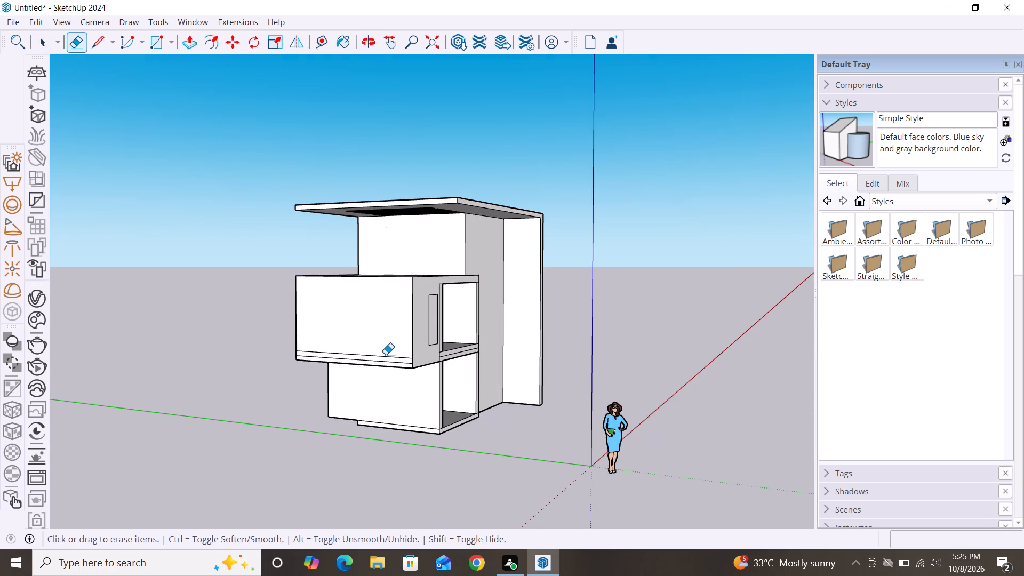
left_click(386, 355)
left_click(386, 354)
left_click(385, 358)
left_click(385, 361)
Examine the whole house from the front and the overhanging side.
scroll(391, 305, "down", 3)
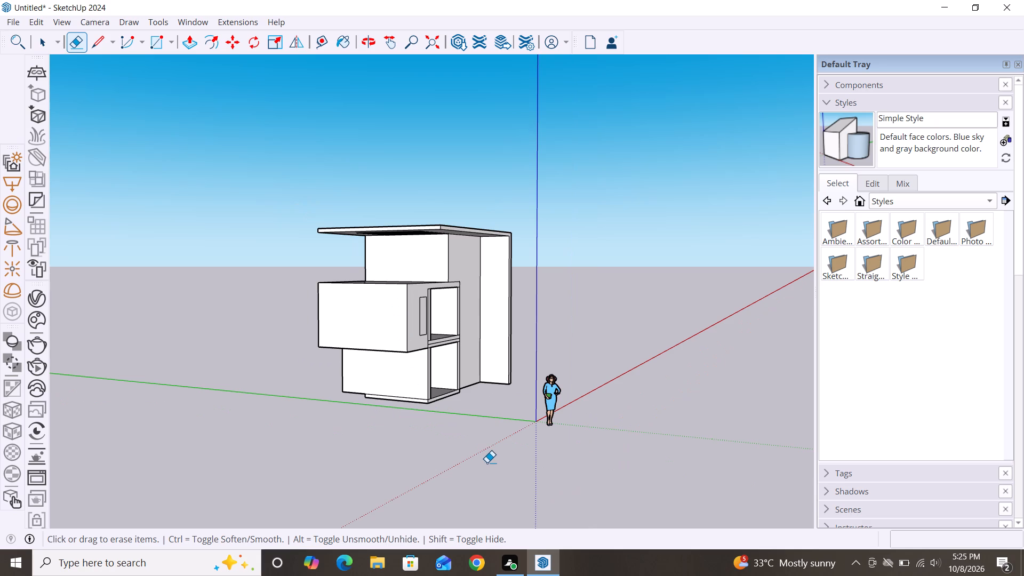
middle_click_drag(486, 462, 172, 447, "alt")
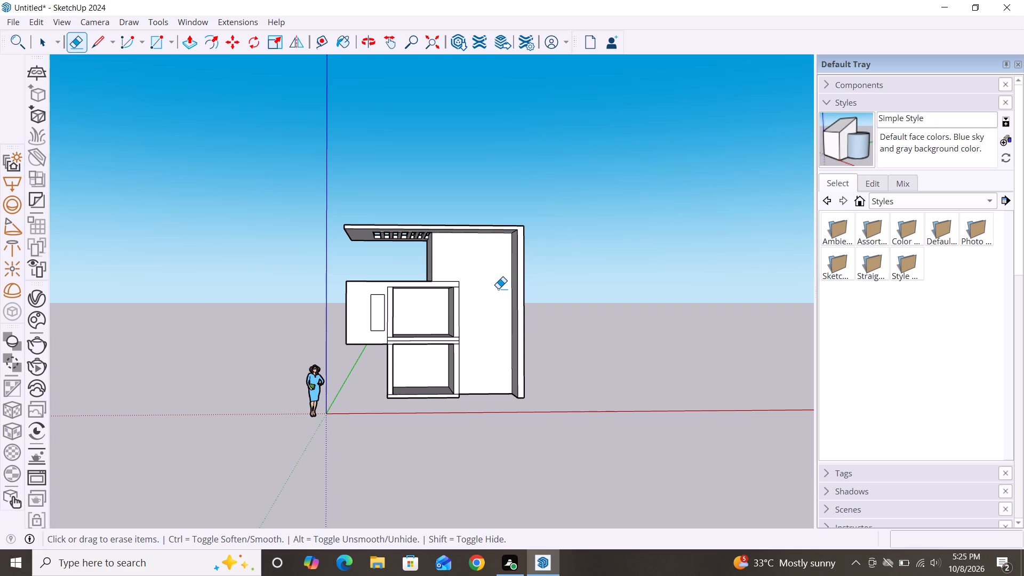
scroll(648, 262, "down", 3)
middle_click_drag(615, 324, 587, 330)
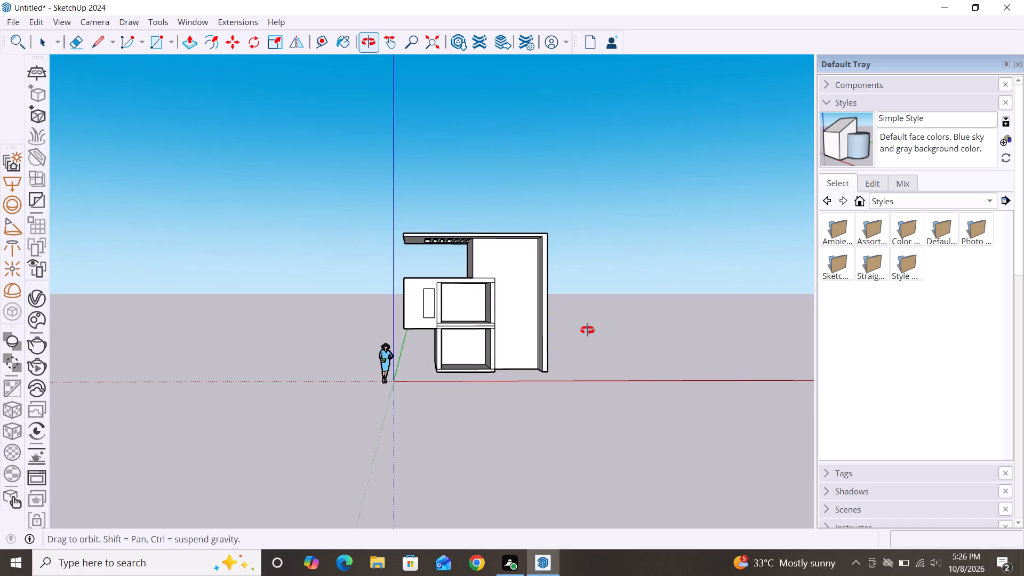
middle_click_drag(587, 330, 571, 331)
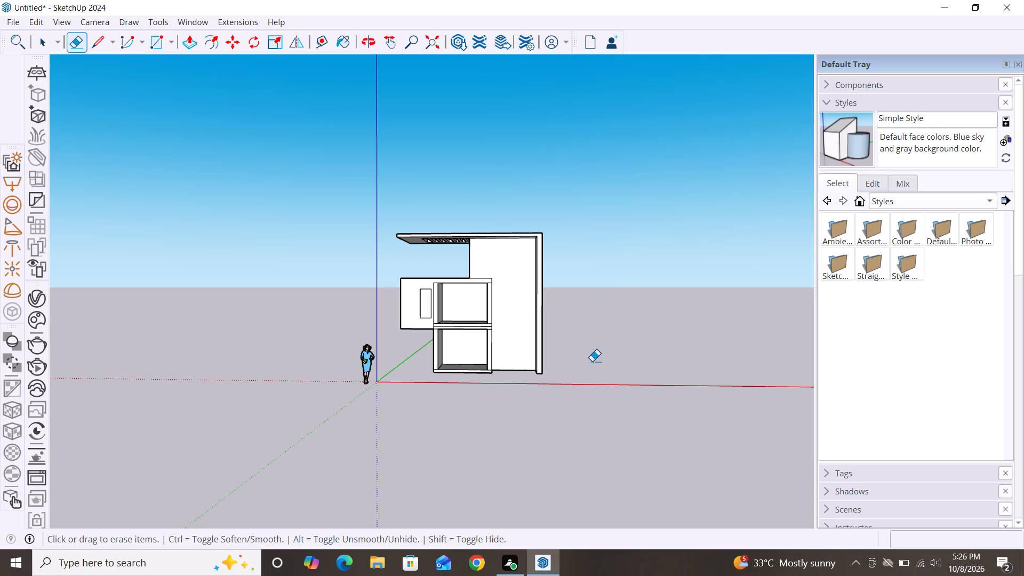
key("space")
middle_click_drag(491, 401, 548, 414, "alt")
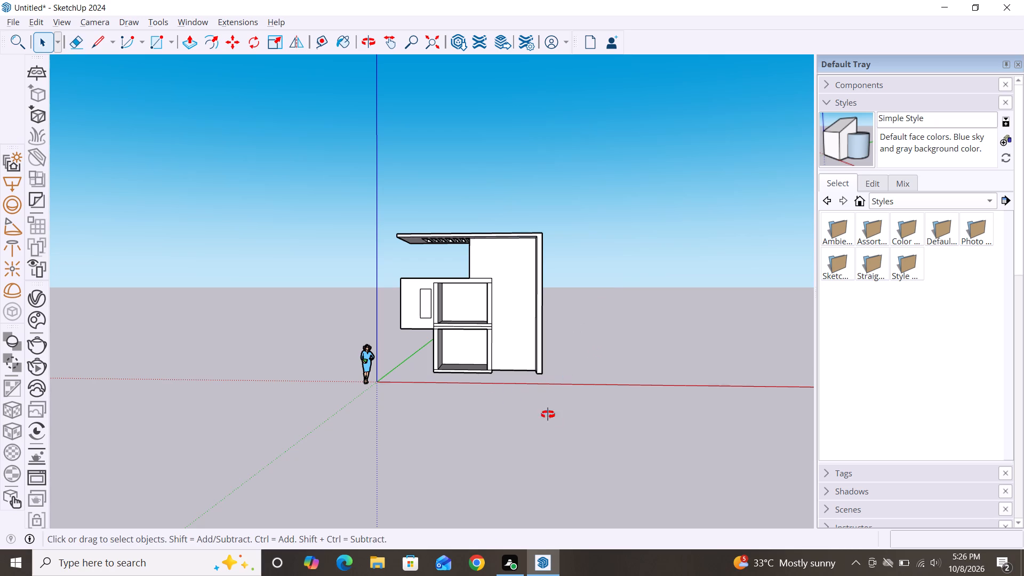
middle_click_drag(548, 414, 581, 415, "alt")
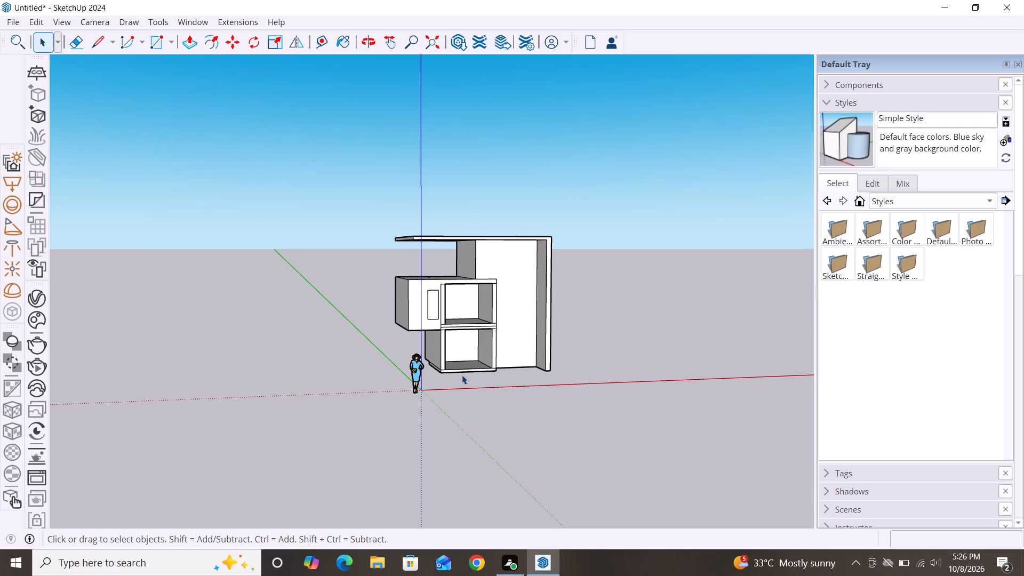
middle_click_drag(404, 406, 581, 404, "alt")
scroll(455, 345, "up", 8)
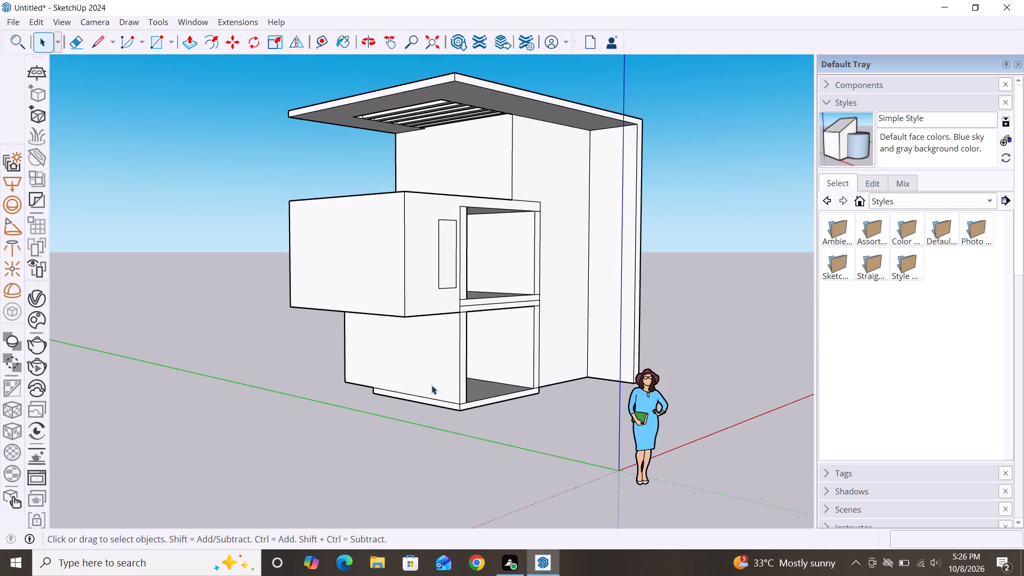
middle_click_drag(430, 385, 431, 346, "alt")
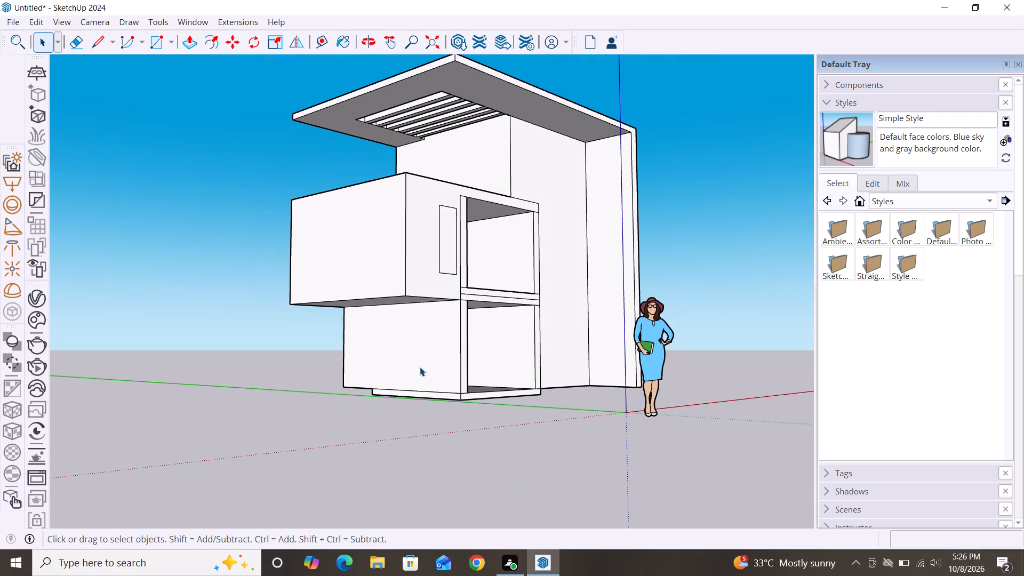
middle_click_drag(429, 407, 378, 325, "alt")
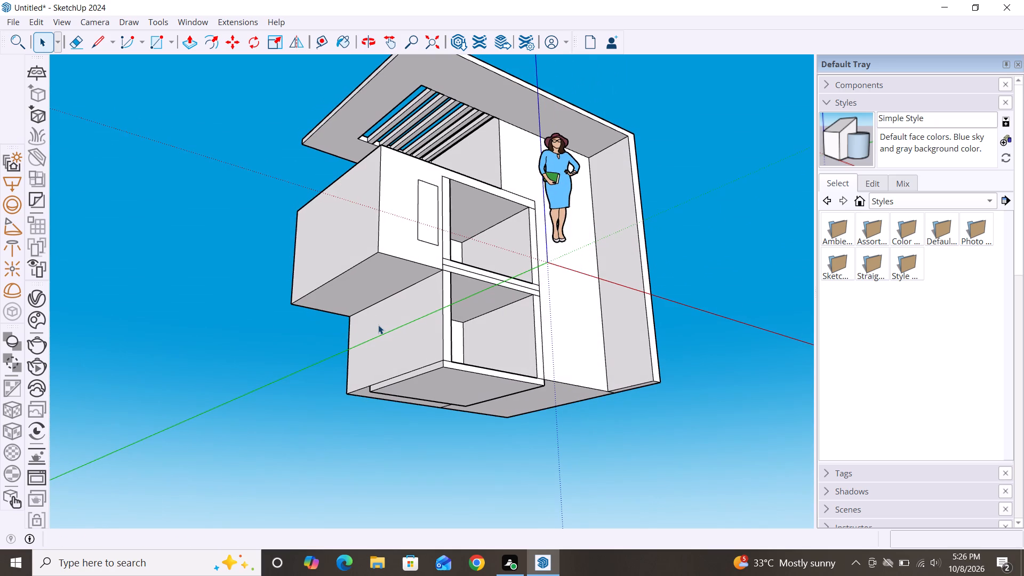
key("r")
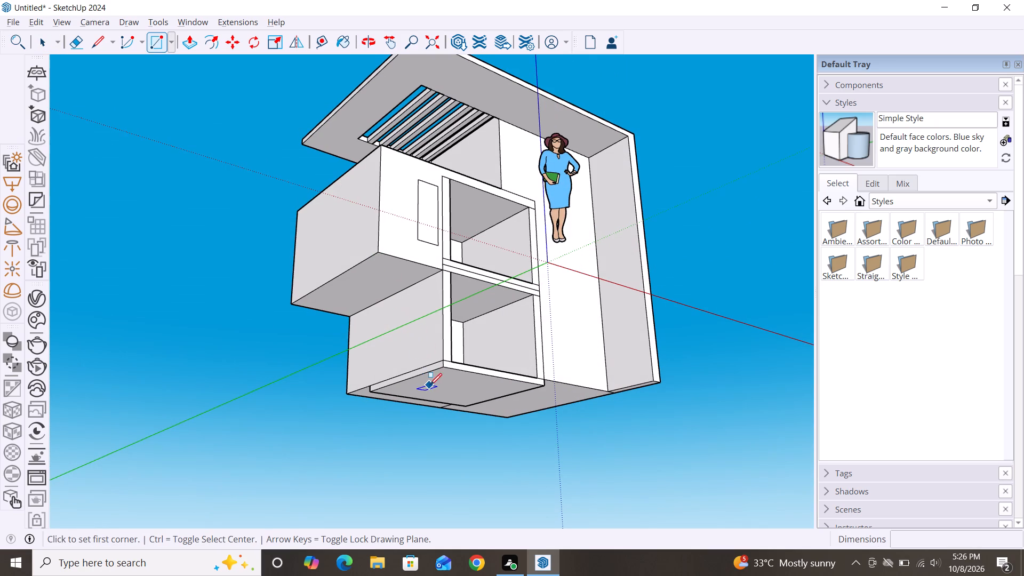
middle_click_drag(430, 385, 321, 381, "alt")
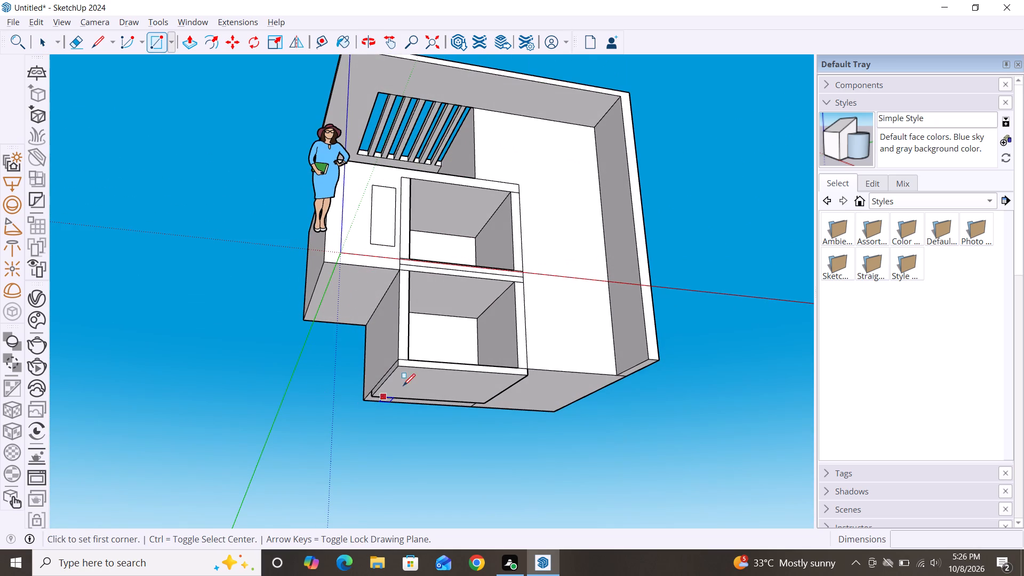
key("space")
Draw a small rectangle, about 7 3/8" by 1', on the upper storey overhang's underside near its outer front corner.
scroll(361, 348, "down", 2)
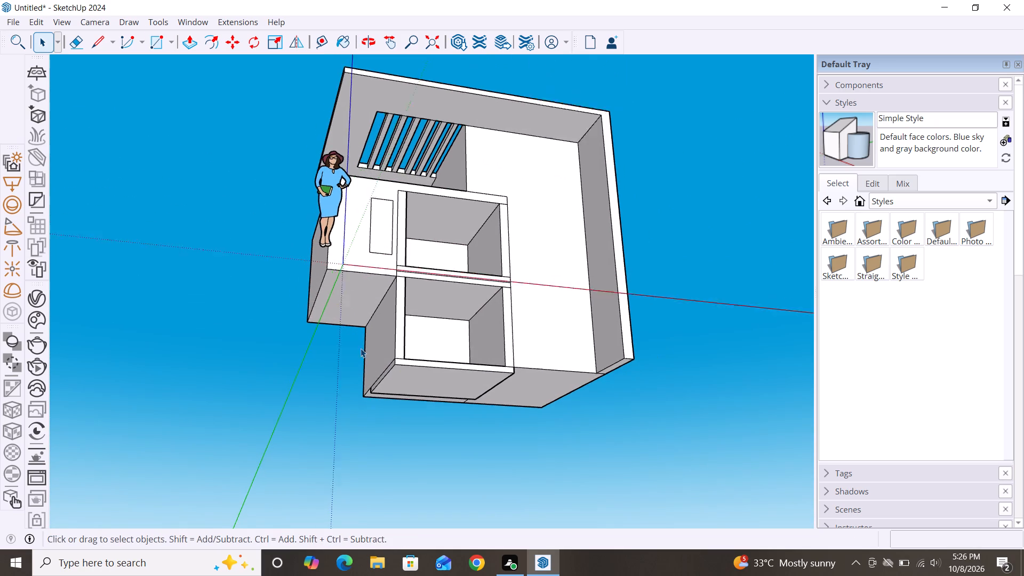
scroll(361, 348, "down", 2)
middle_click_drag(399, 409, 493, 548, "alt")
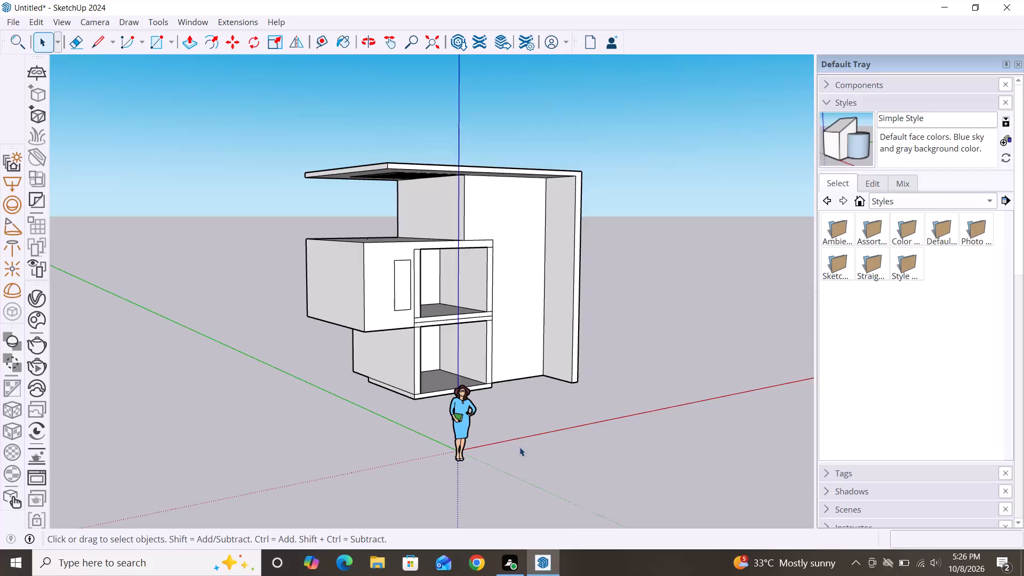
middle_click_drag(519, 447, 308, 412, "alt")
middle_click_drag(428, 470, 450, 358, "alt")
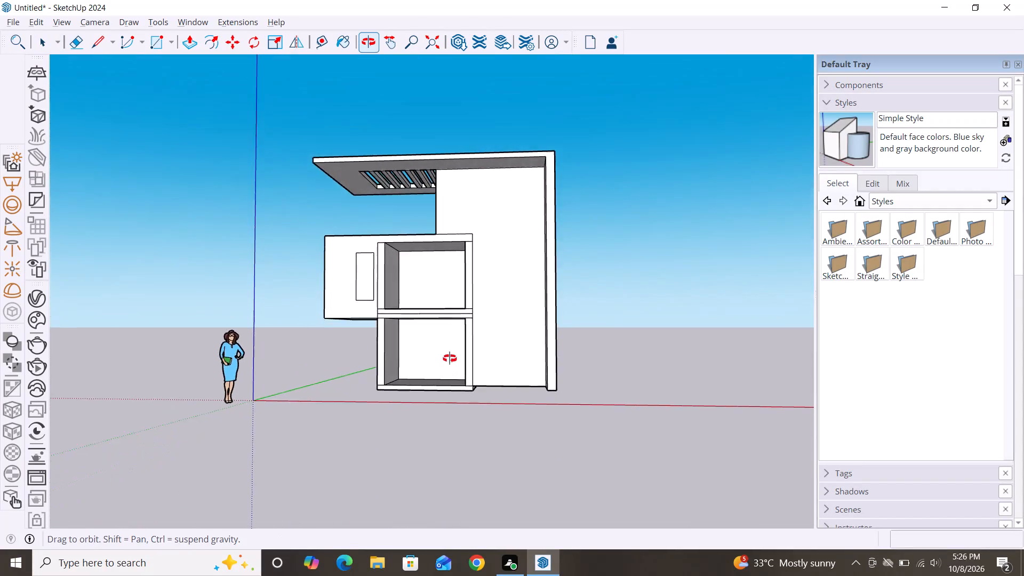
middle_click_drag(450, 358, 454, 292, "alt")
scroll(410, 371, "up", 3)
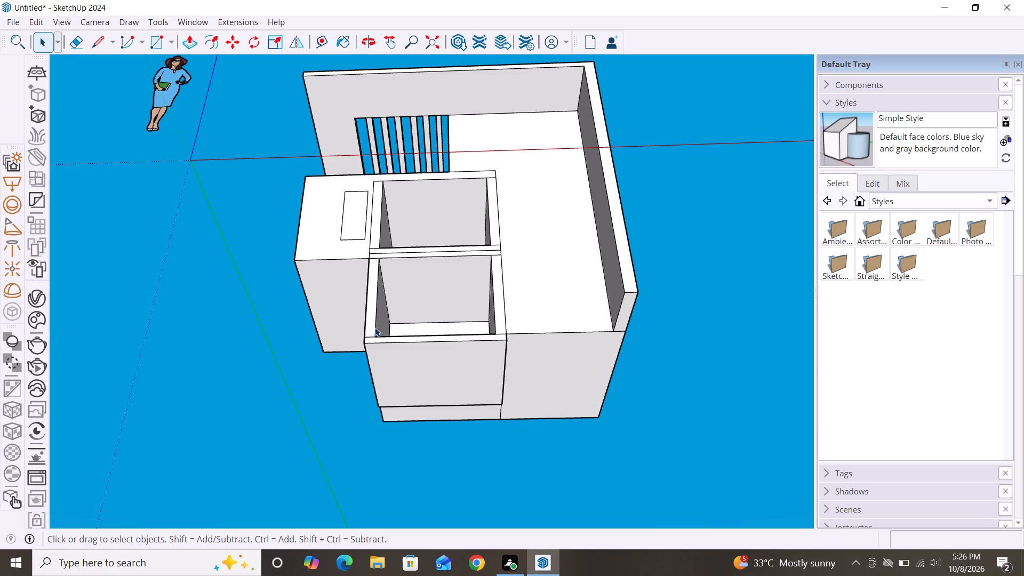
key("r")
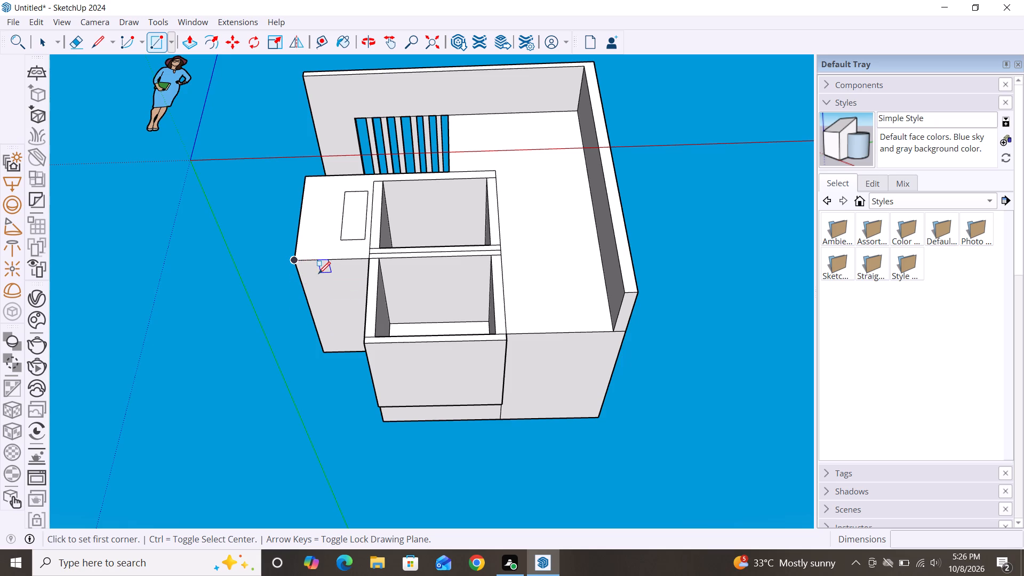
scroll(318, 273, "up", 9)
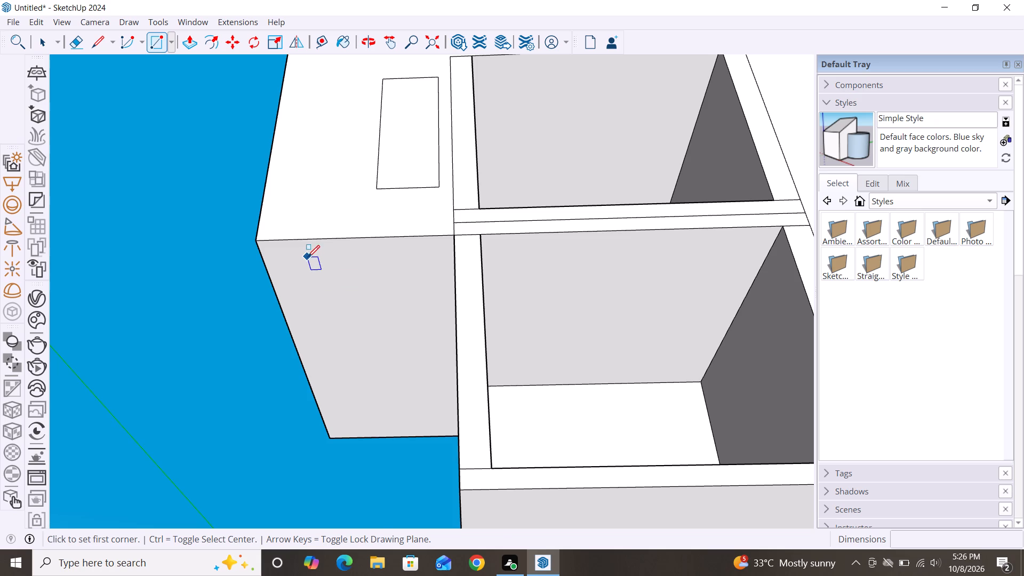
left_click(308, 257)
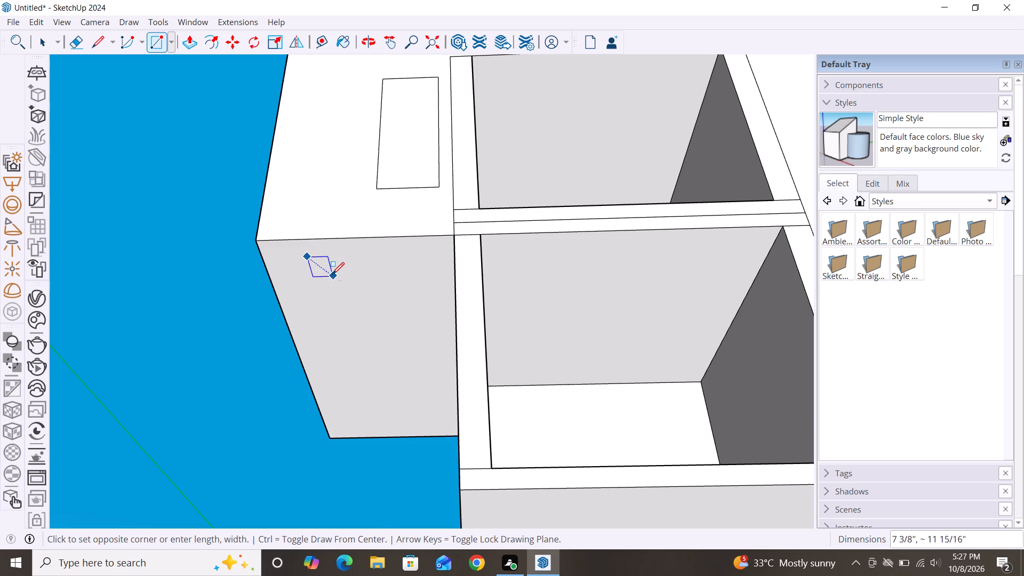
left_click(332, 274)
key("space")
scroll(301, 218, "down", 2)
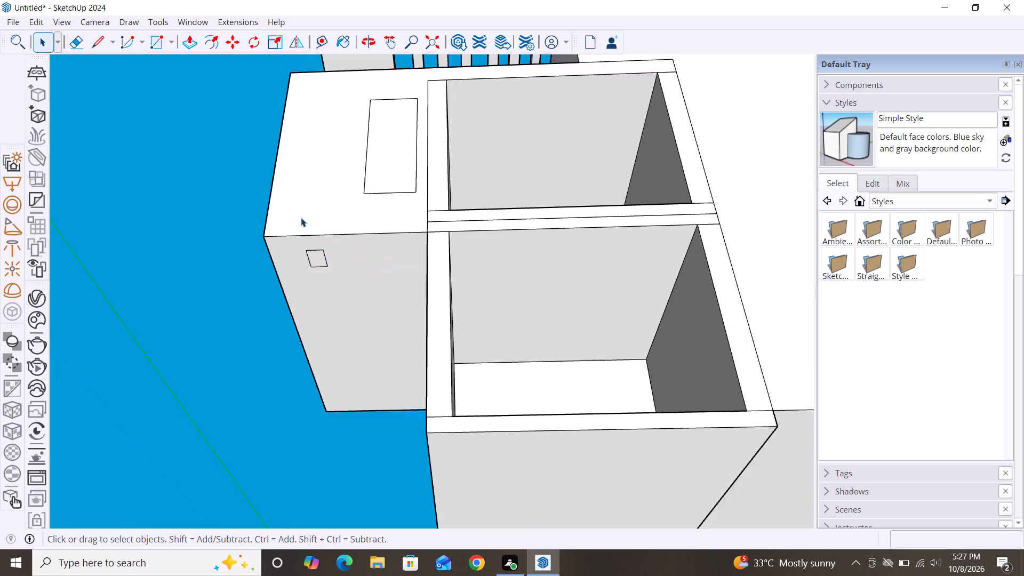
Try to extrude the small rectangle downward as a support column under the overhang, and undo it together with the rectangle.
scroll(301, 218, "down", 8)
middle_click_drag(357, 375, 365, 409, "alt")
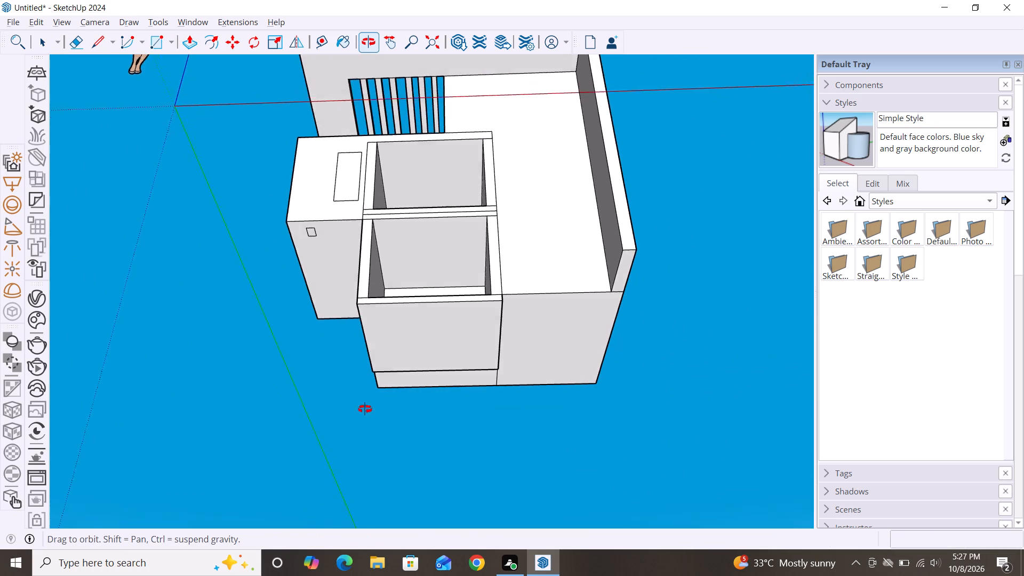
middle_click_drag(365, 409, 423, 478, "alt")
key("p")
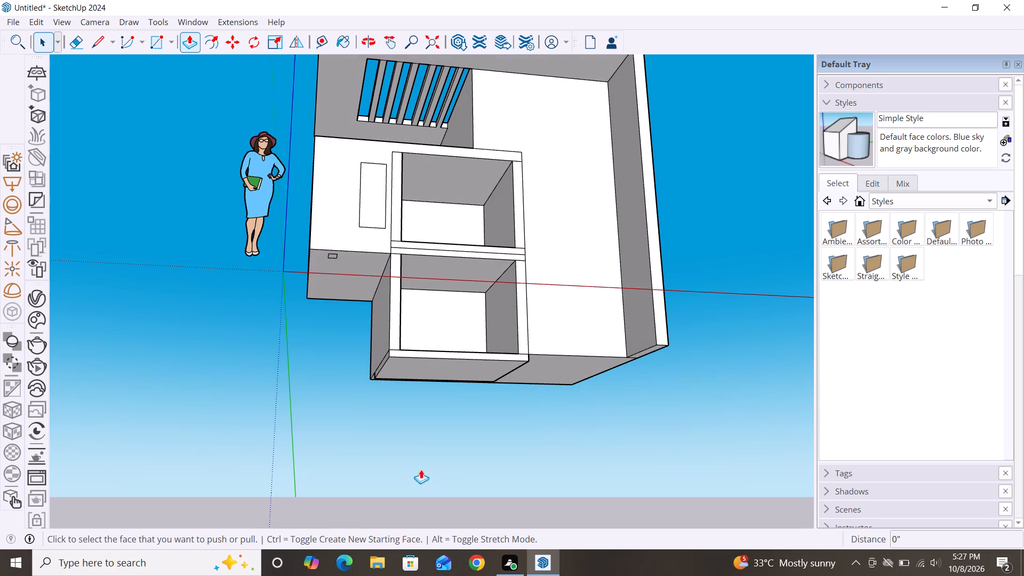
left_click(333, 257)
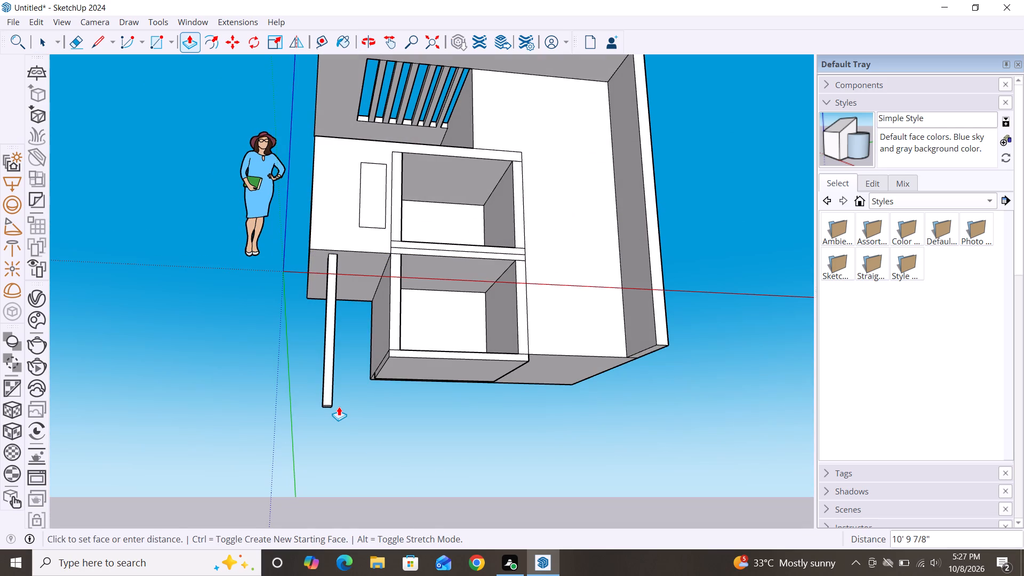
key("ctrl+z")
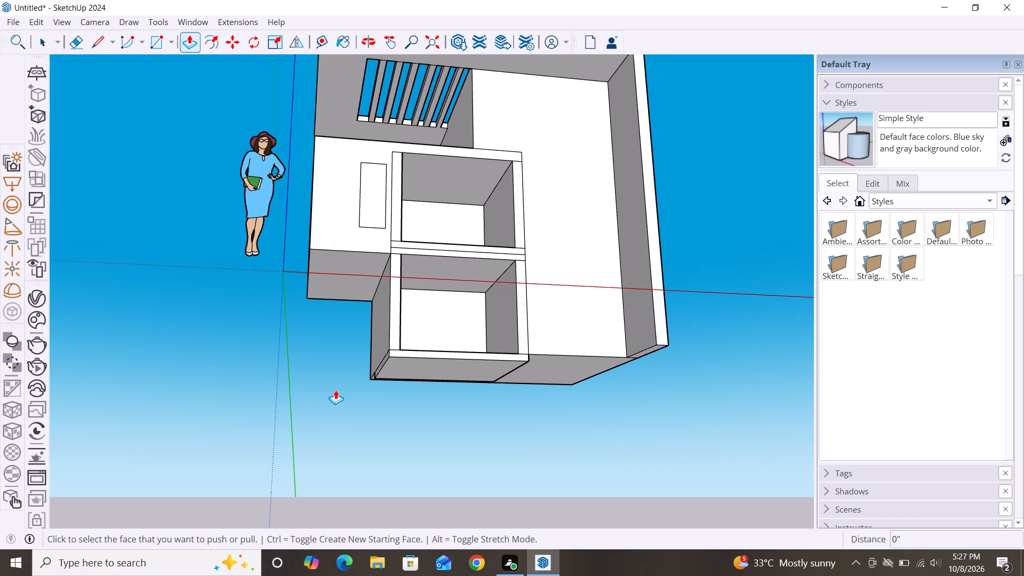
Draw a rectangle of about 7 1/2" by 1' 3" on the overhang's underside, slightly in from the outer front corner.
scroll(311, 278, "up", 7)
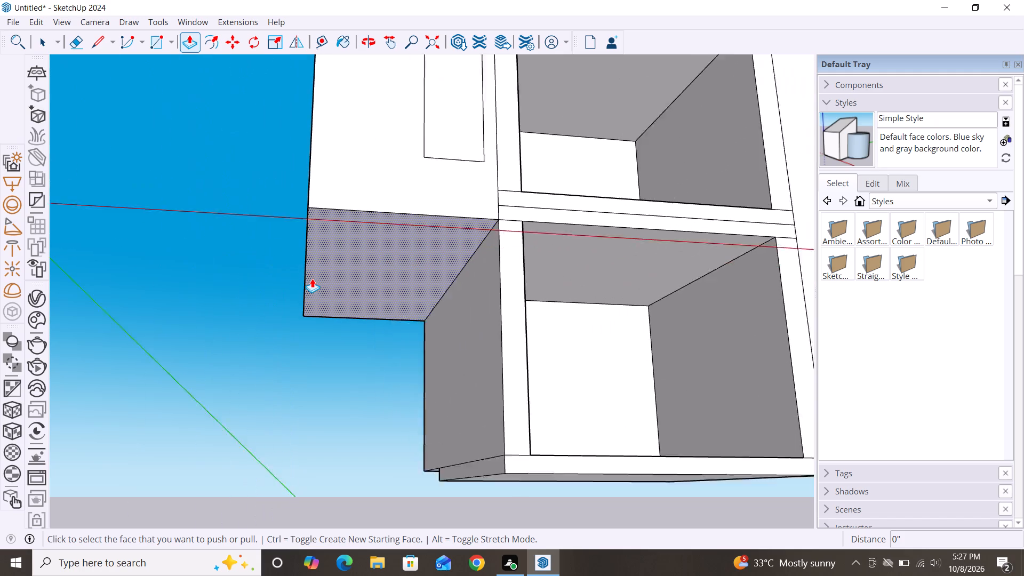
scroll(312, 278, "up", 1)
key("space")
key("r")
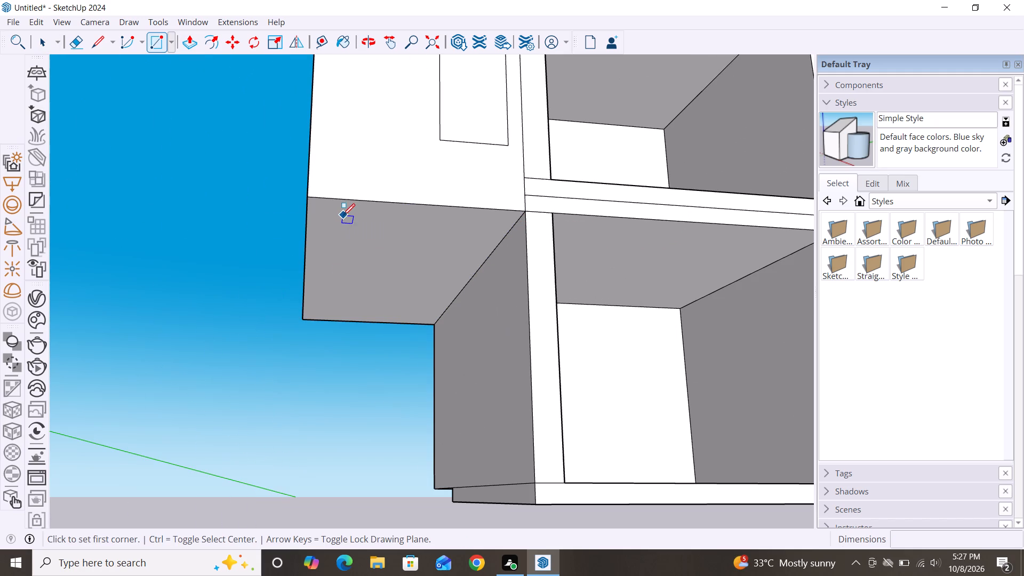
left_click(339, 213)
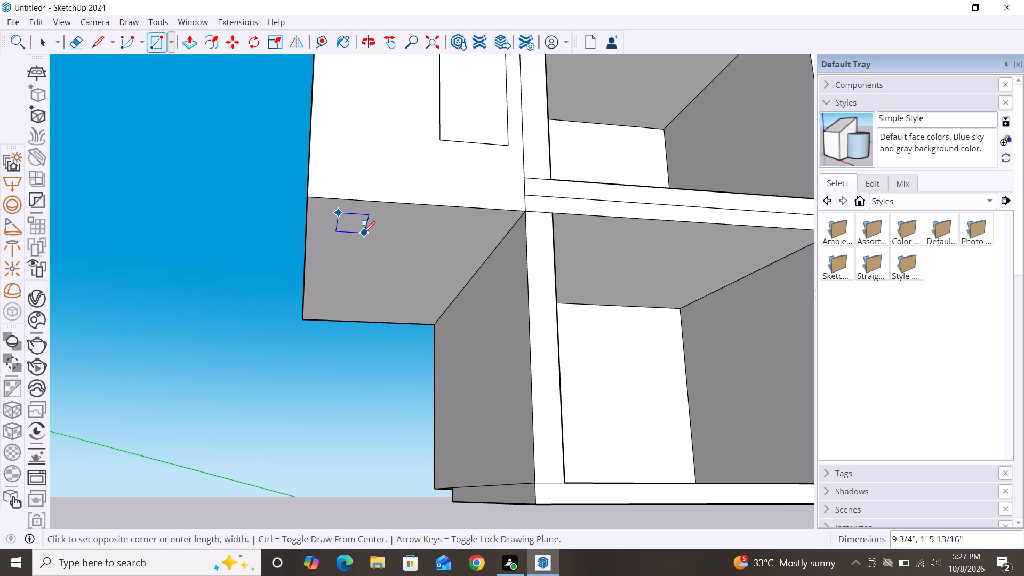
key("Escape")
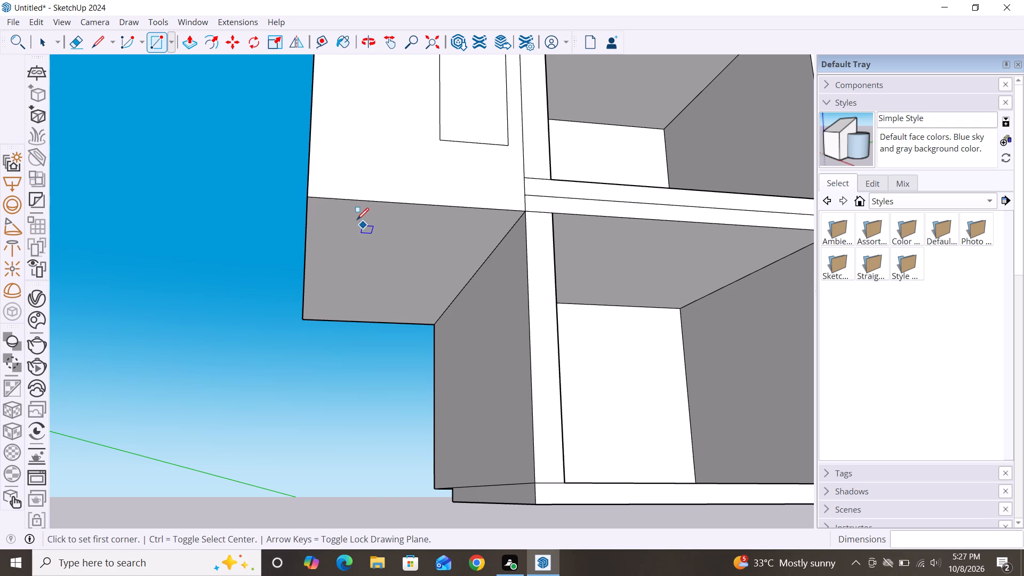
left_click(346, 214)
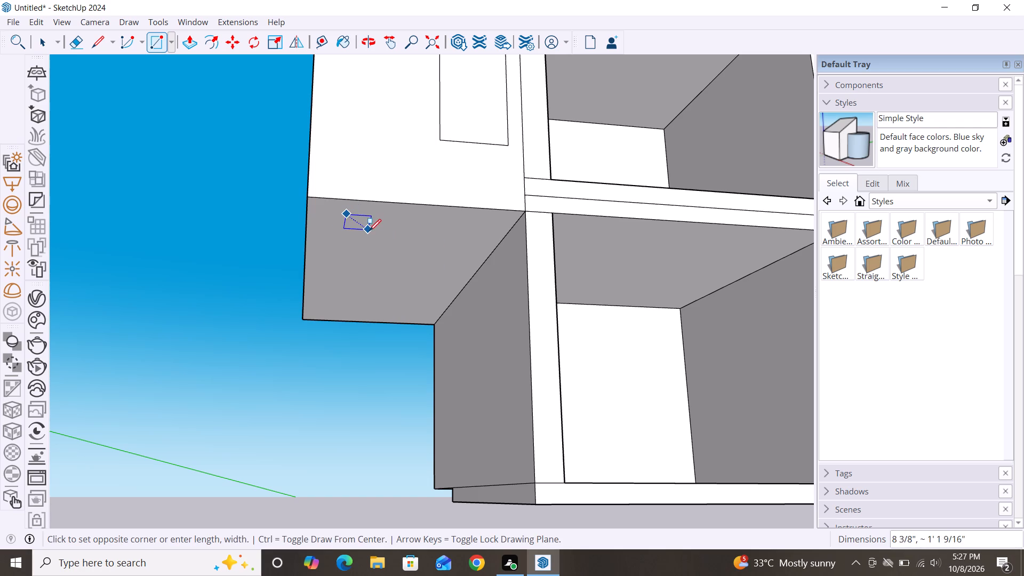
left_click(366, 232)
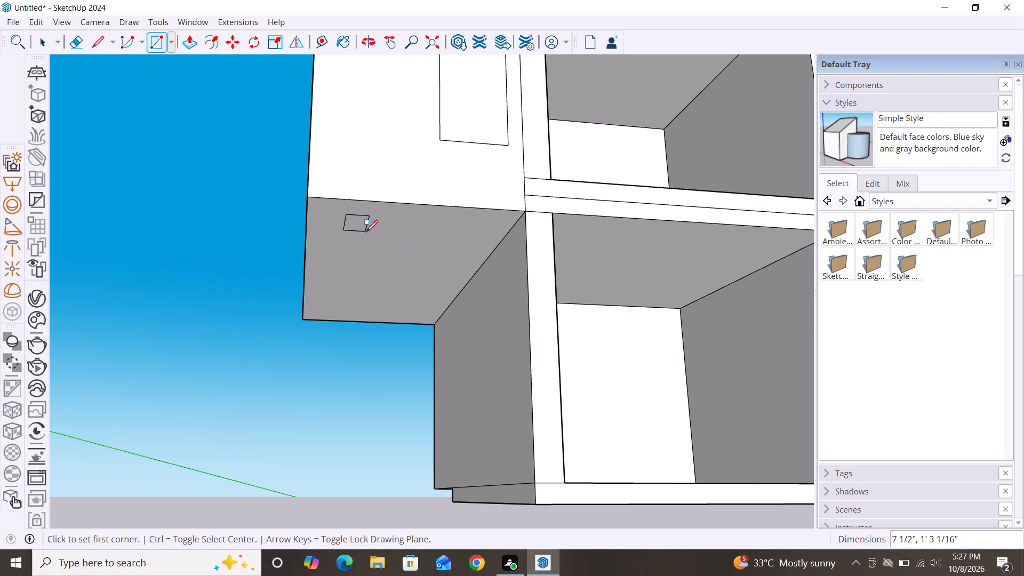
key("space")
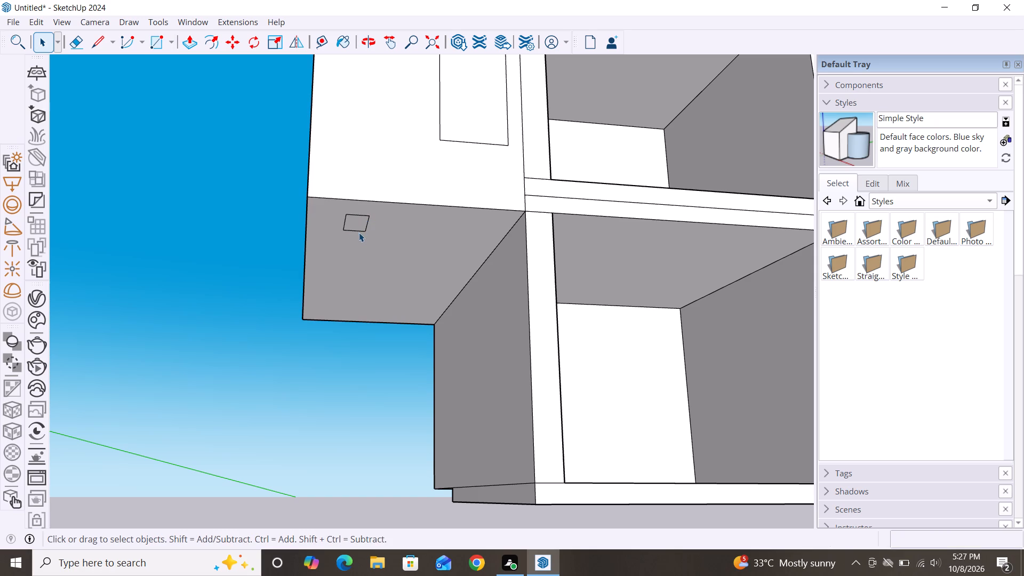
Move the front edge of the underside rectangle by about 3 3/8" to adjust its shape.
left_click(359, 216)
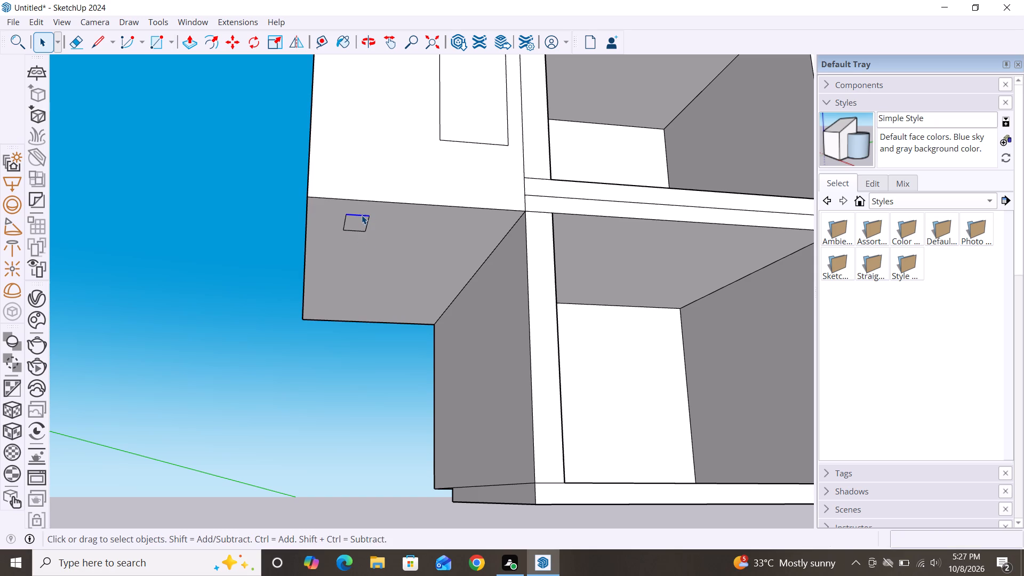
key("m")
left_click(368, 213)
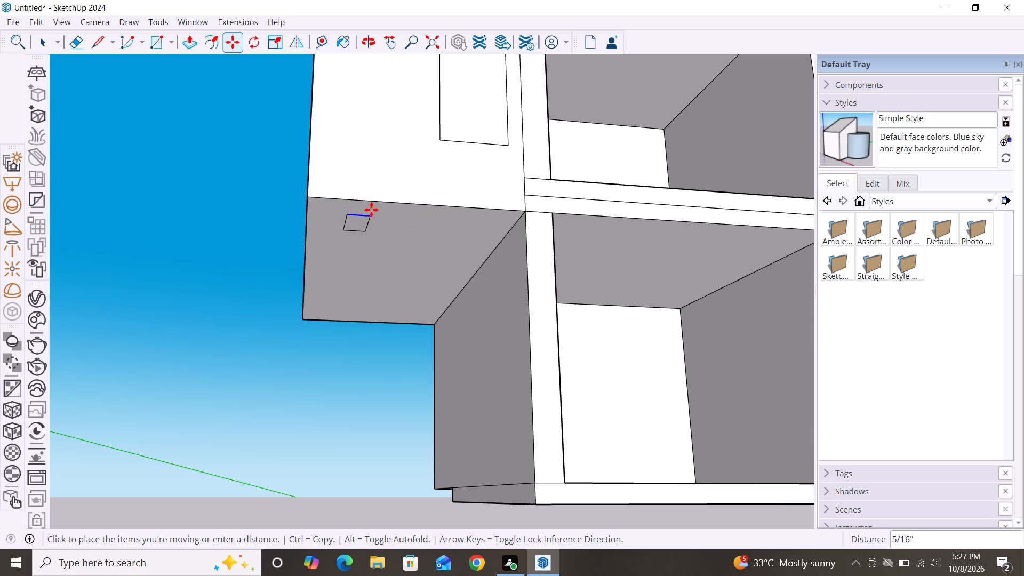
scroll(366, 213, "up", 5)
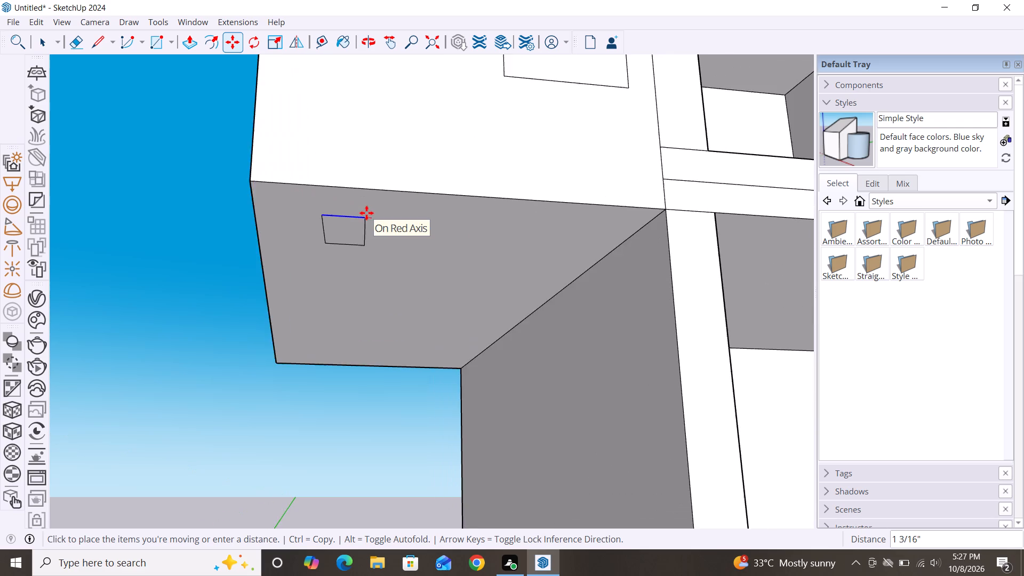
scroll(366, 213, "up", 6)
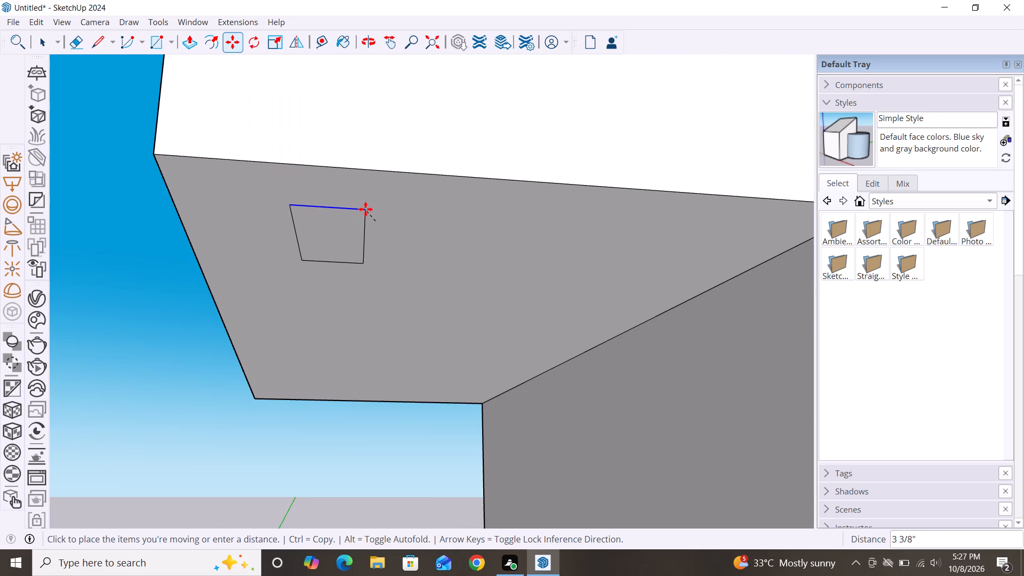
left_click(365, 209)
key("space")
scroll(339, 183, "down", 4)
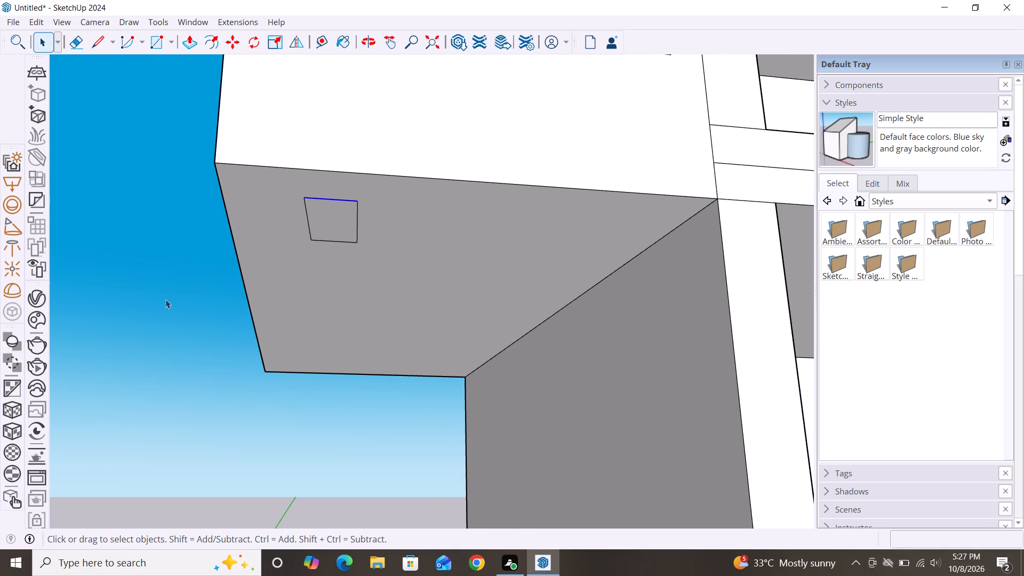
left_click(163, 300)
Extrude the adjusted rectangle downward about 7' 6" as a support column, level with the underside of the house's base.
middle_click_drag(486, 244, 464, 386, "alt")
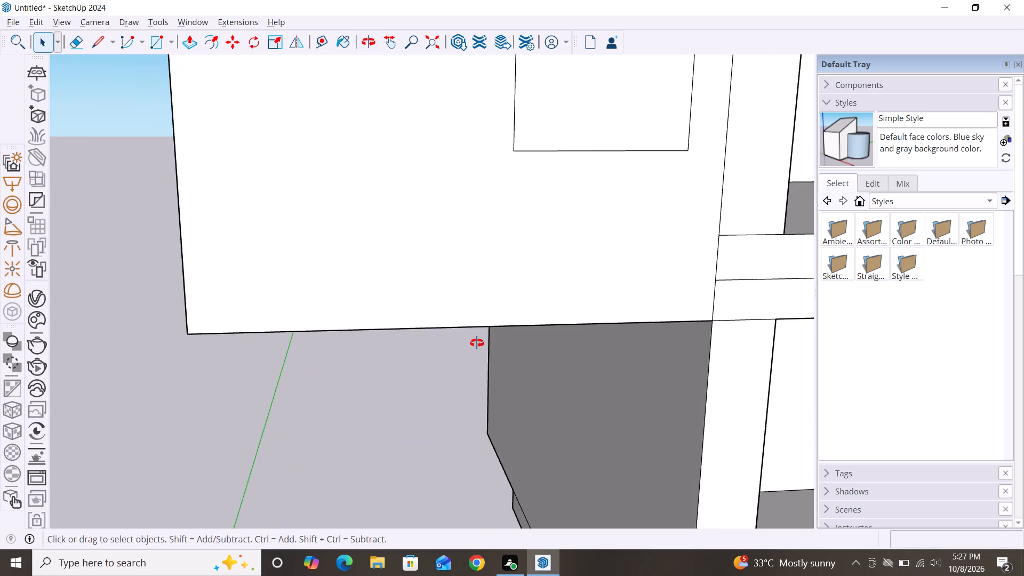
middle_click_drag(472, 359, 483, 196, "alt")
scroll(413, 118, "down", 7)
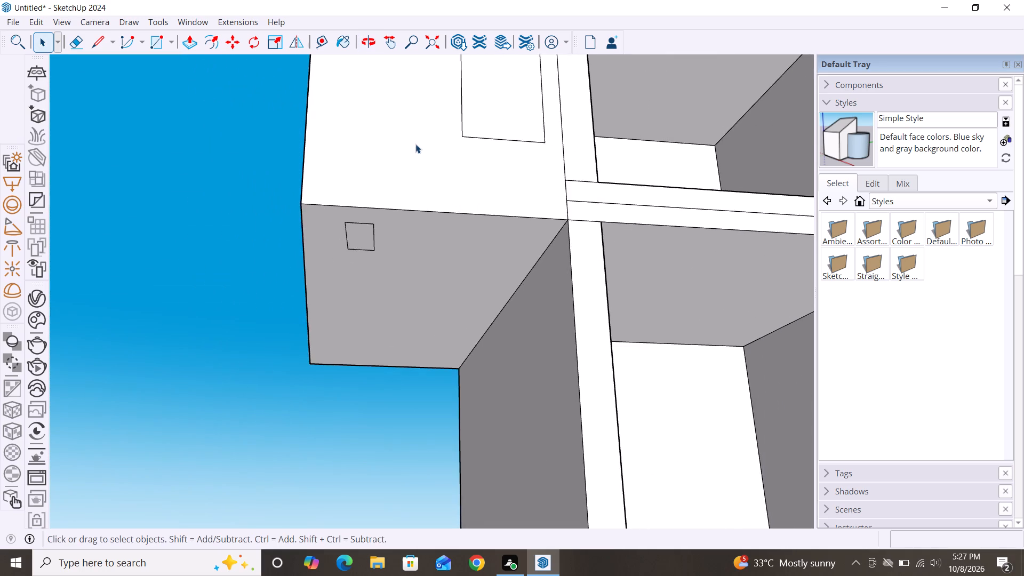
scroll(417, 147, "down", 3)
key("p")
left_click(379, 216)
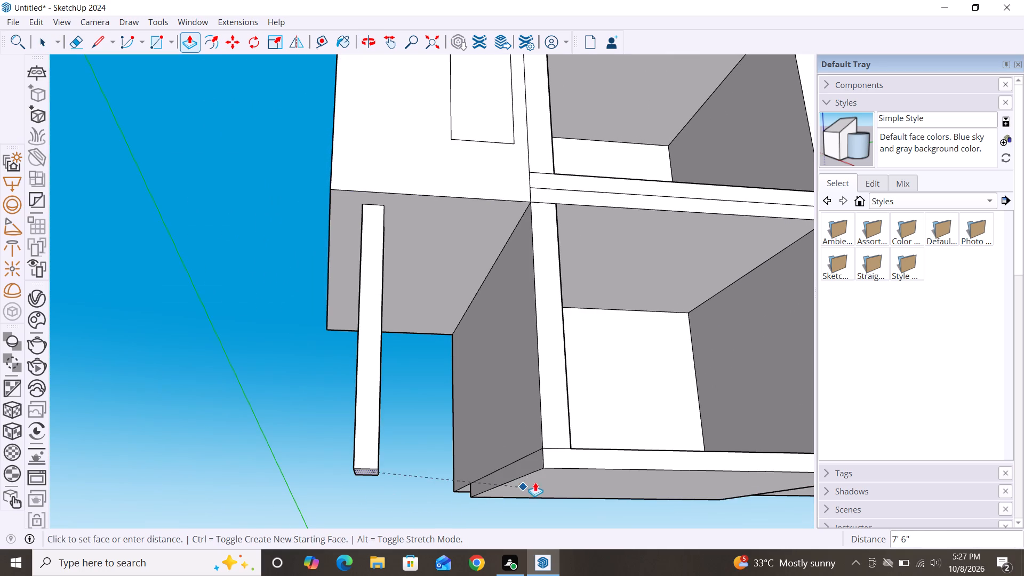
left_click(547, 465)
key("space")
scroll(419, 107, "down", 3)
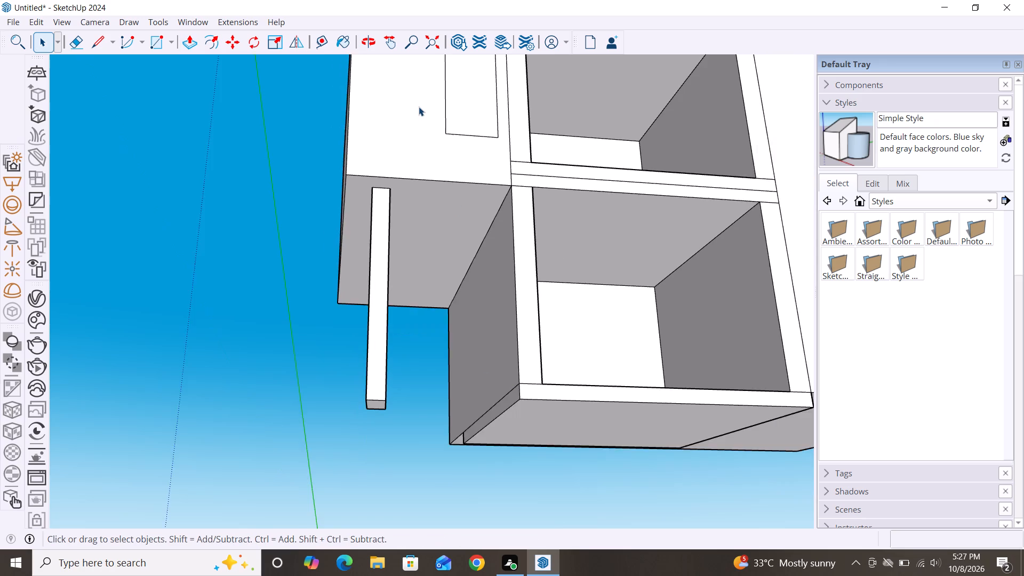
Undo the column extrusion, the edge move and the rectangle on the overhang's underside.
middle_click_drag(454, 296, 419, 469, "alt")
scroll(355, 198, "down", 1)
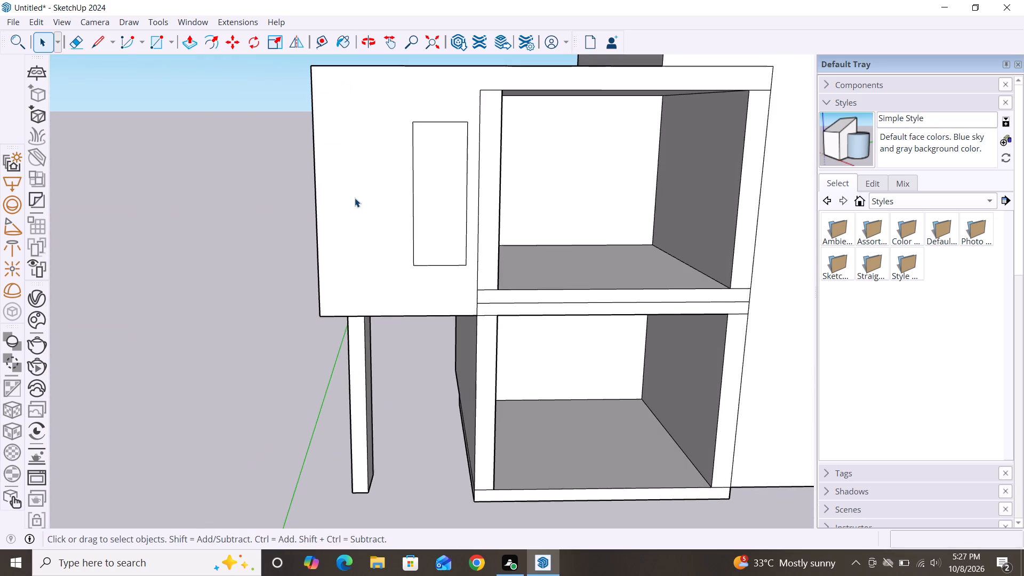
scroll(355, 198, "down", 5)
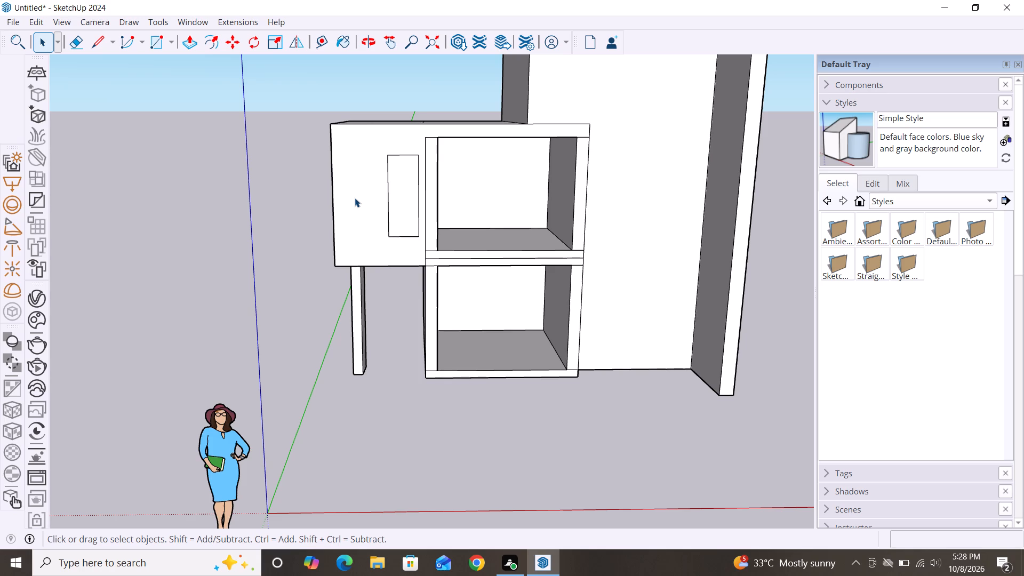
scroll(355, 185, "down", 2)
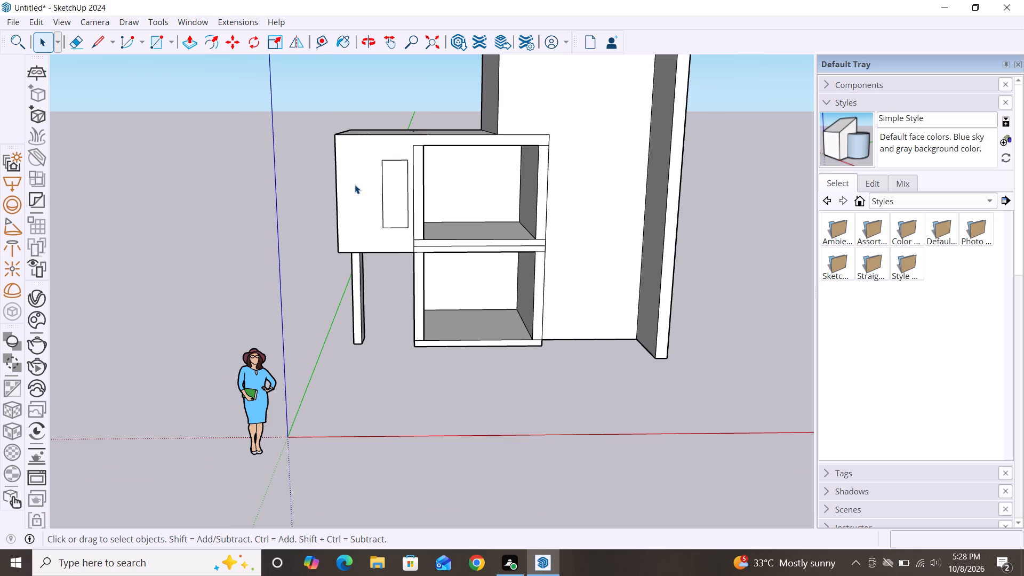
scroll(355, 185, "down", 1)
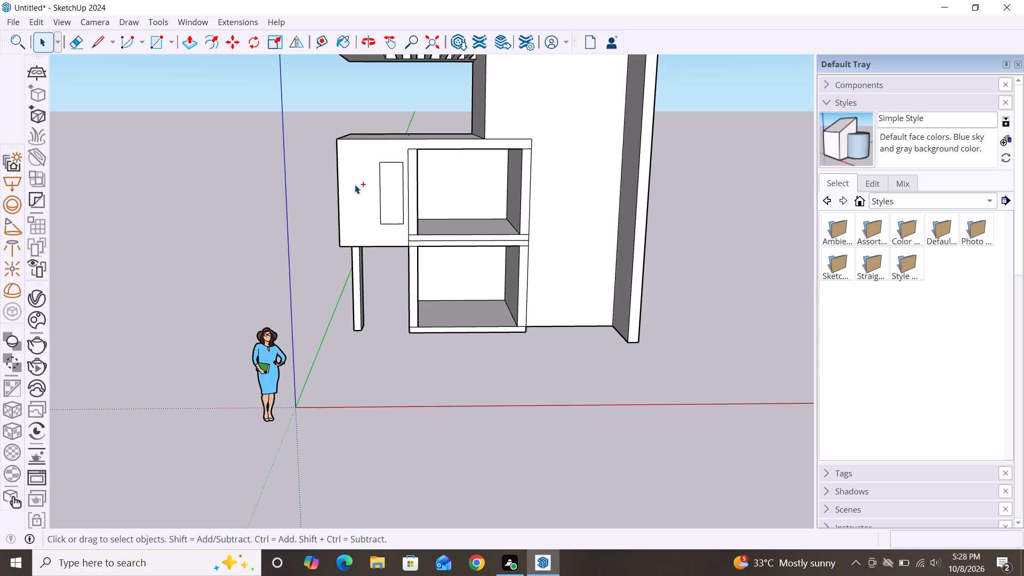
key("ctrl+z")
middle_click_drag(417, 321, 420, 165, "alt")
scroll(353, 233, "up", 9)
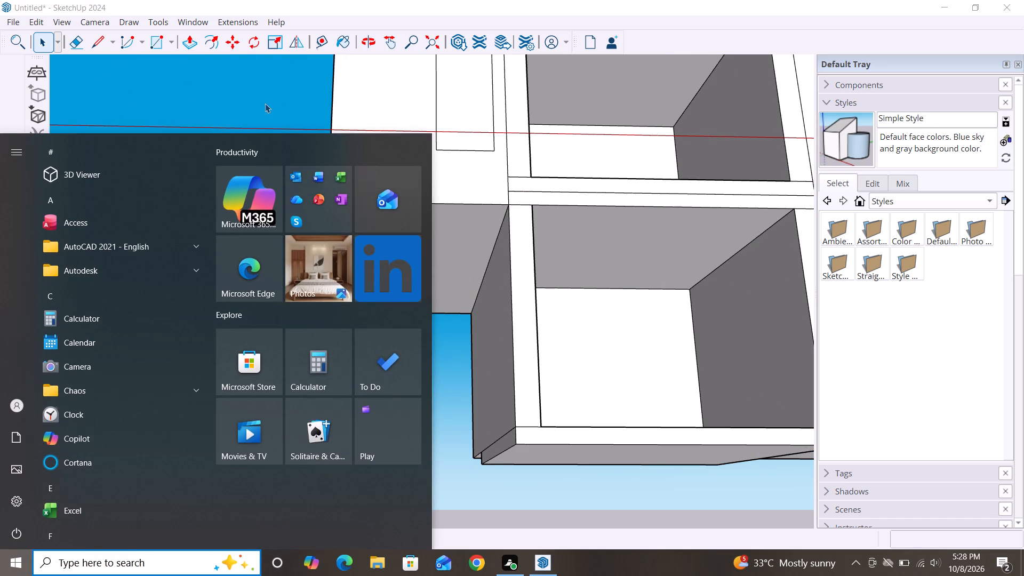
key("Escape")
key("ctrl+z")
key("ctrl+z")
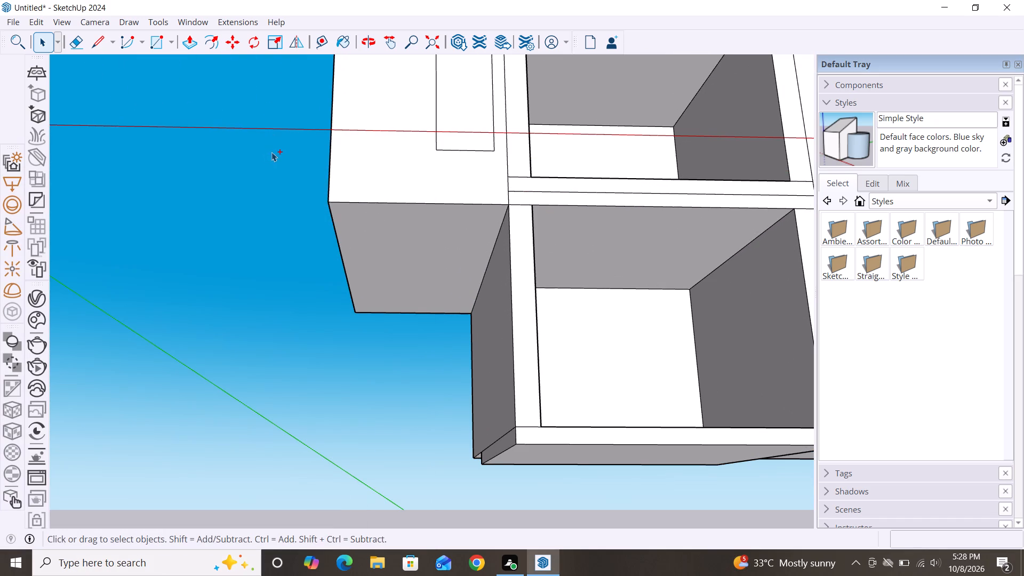
Draw a rectangle of about 7 3/4" by 1' 7" on the overhang's underside, near its outer front corner.
key("r")
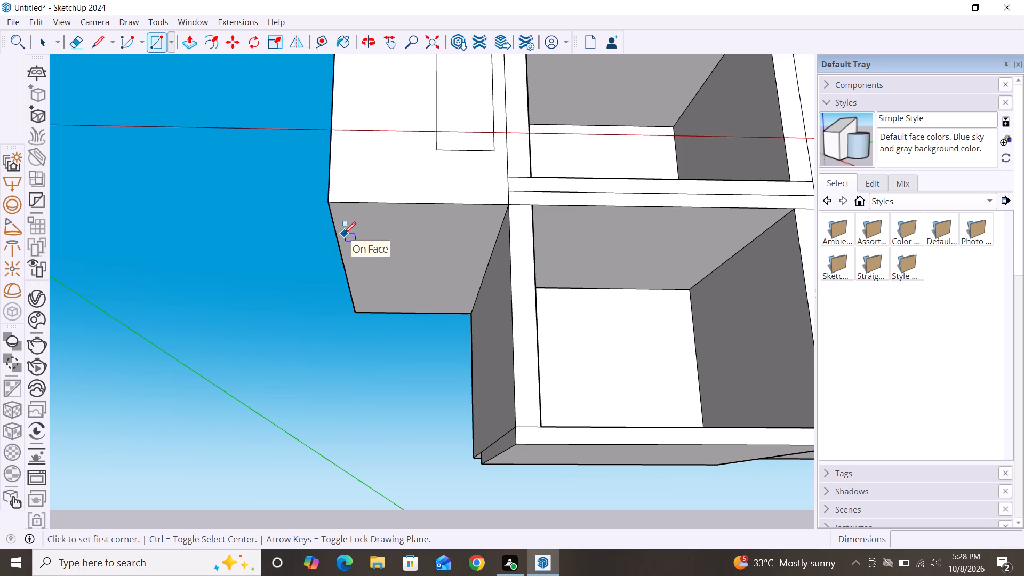
left_click(341, 226)
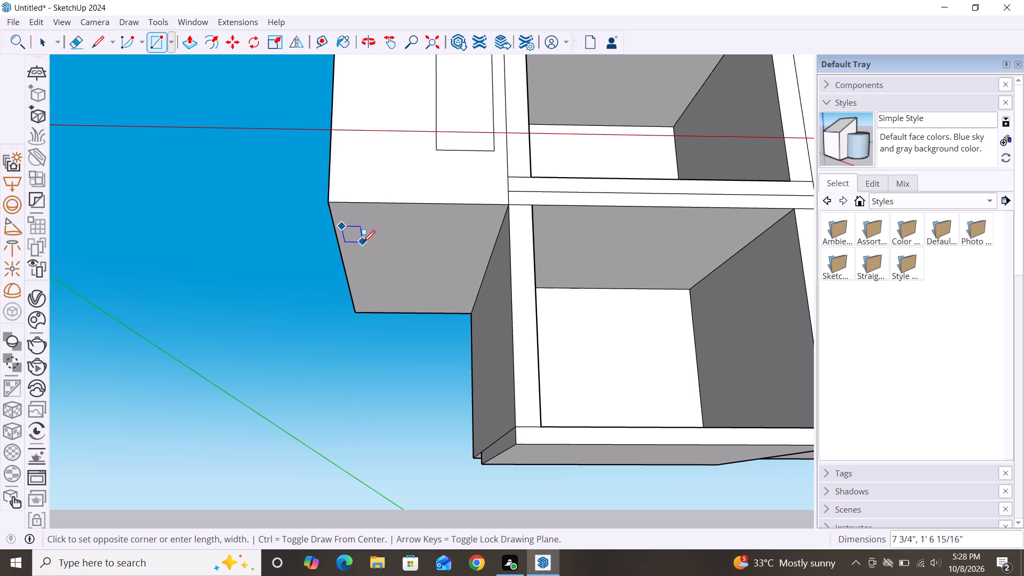
left_click(363, 242)
Extrude the underside rectangle down about 7' 6" as a support column, level with the lower storey's bottom front edge.
key("p")
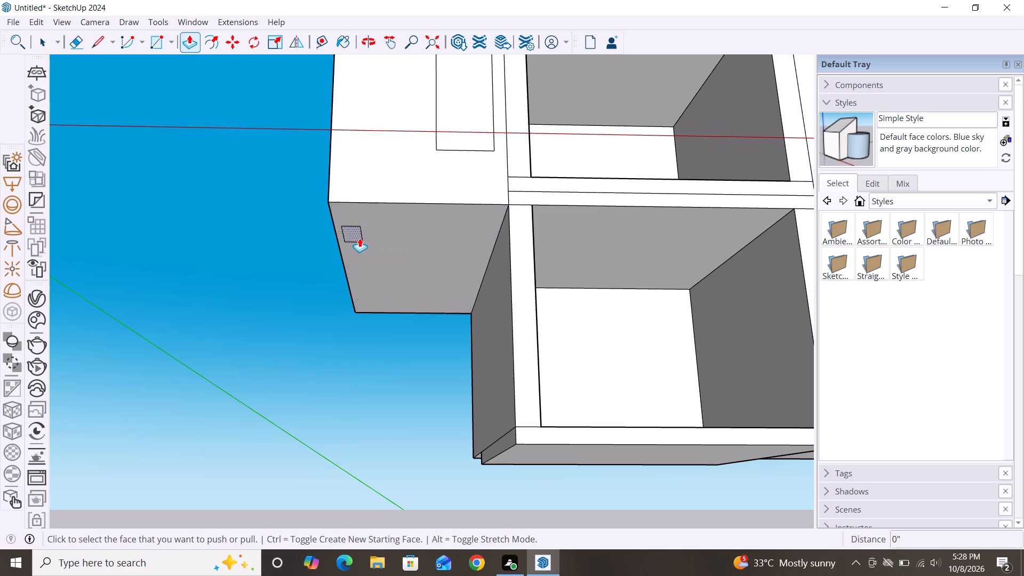
left_click(356, 238)
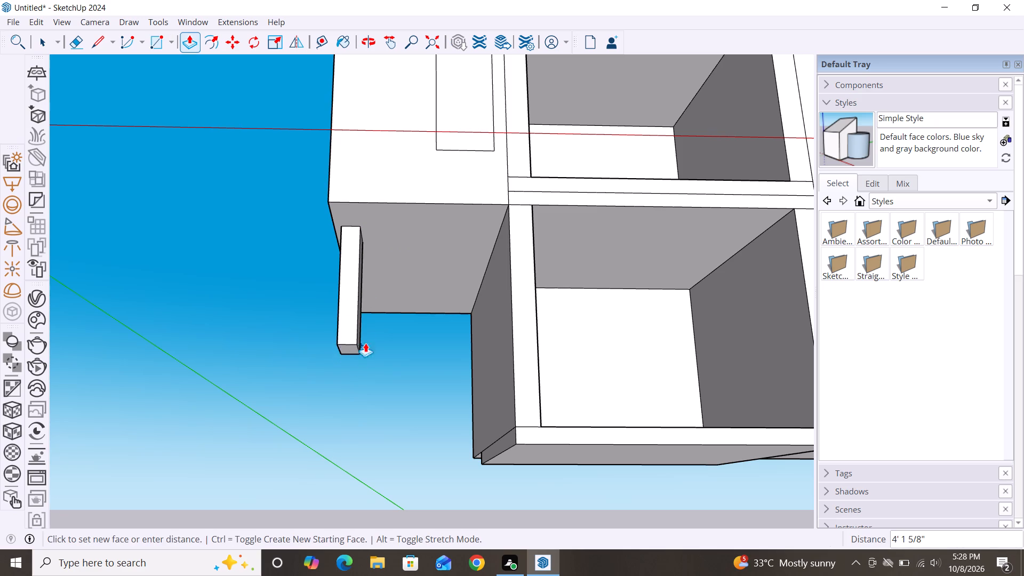
scroll(393, 237, "down", 5)
middle_click_drag(400, 327, 392, 383, "alt")
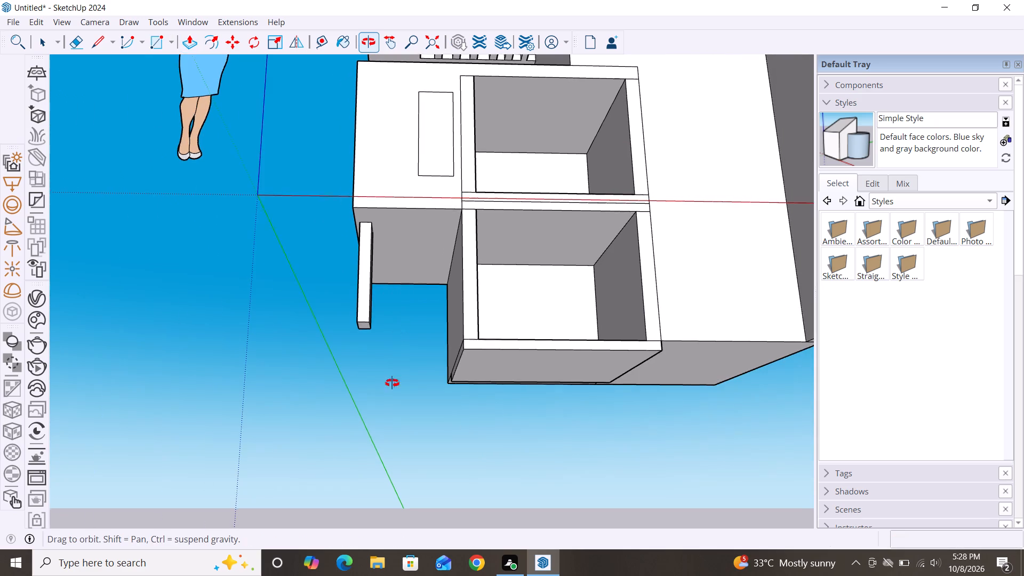
middle_click_drag(392, 383, 393, 463, "alt")
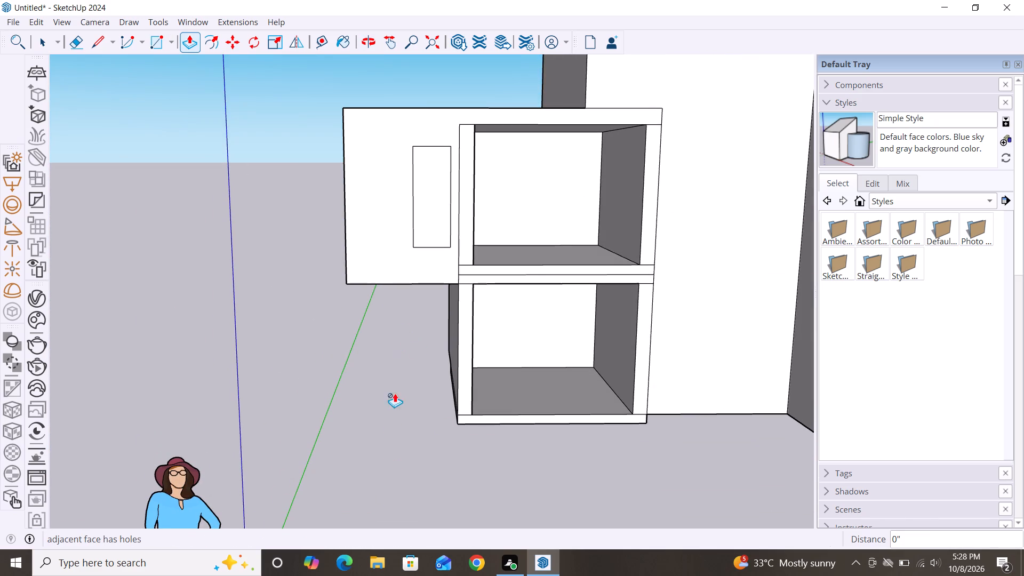
middle_click_drag(416, 388, 425, 202, "alt")
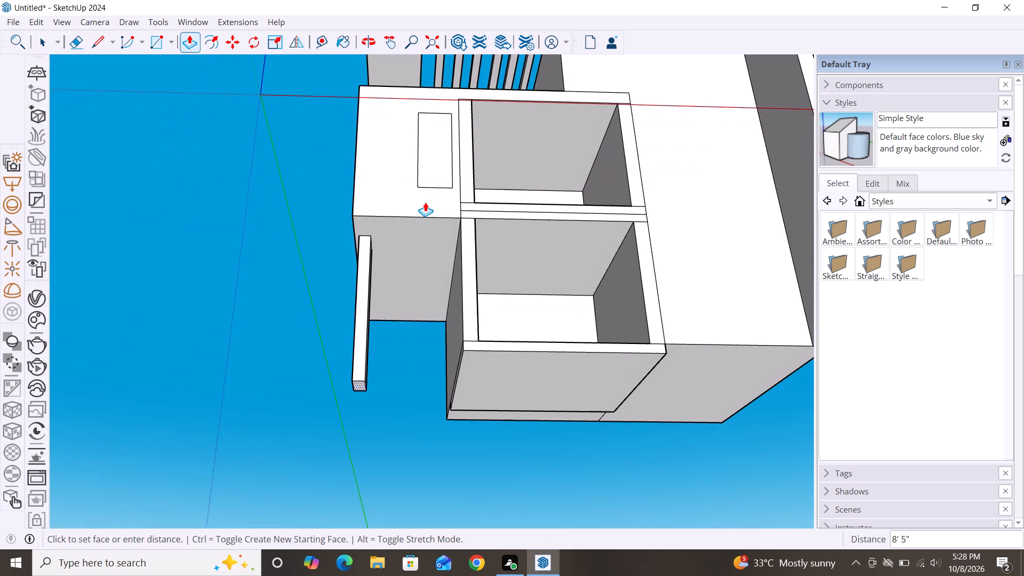
key("p")
left_click(367, 240)
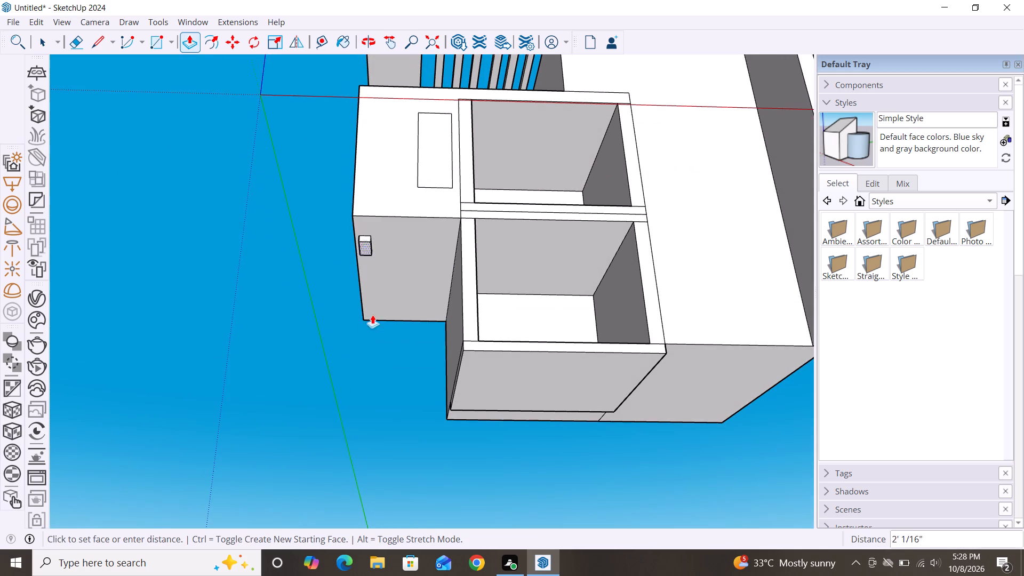
left_click(535, 349)
key("space")
Delete the four edges of the narrow upright rectangle on the overhanging block's front wall, keeping the wall face.
scroll(452, 226, "down", 5)
middle_click_drag(451, 299, 398, 487, "alt")
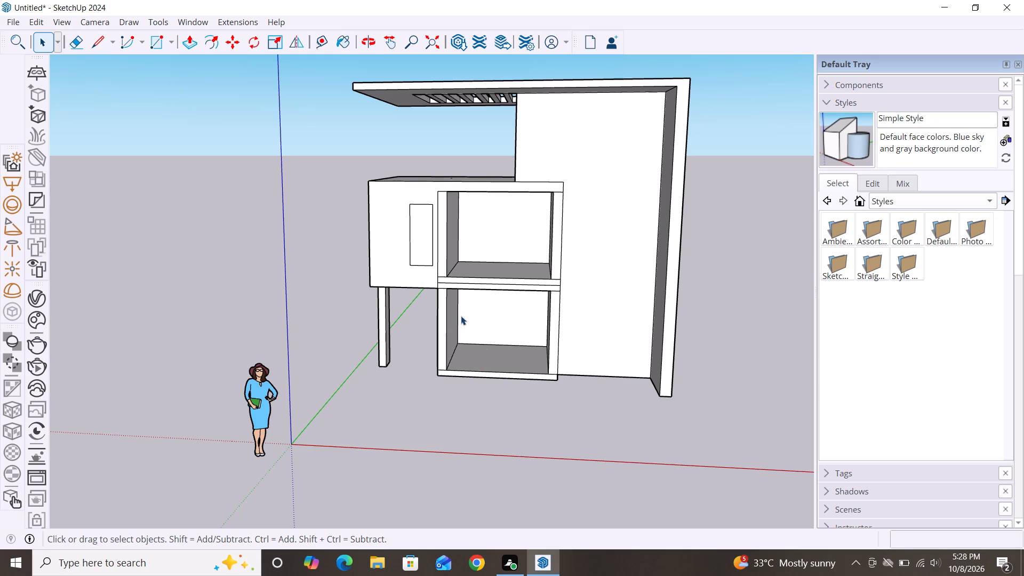
scroll(436, 292, "down", 1)
middle_click_drag(433, 431, 501, 442, "alt")
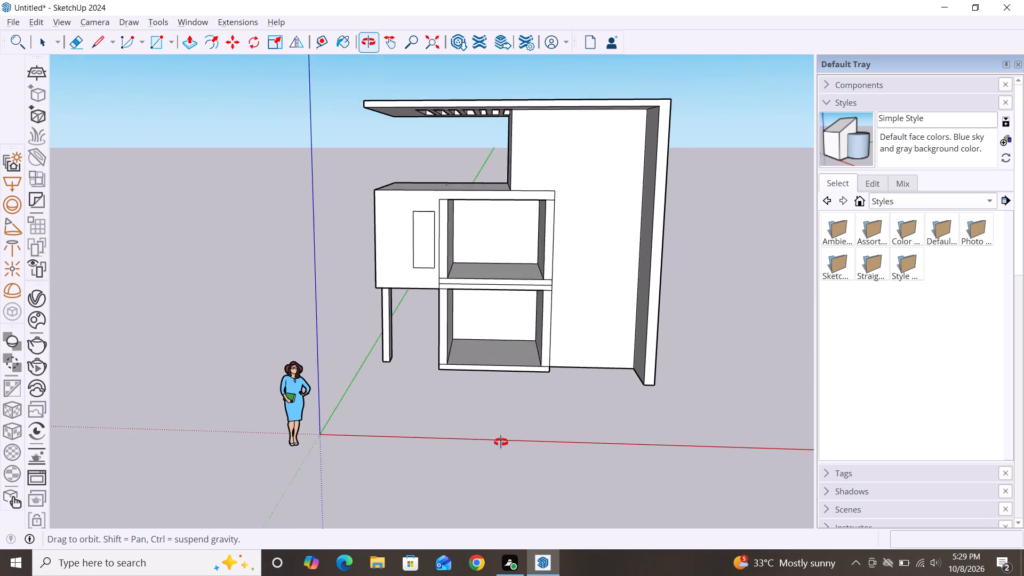
middle_click_drag(501, 442, 524, 443, "alt")
middle_click_drag(500, 393, 447, 394, "alt")
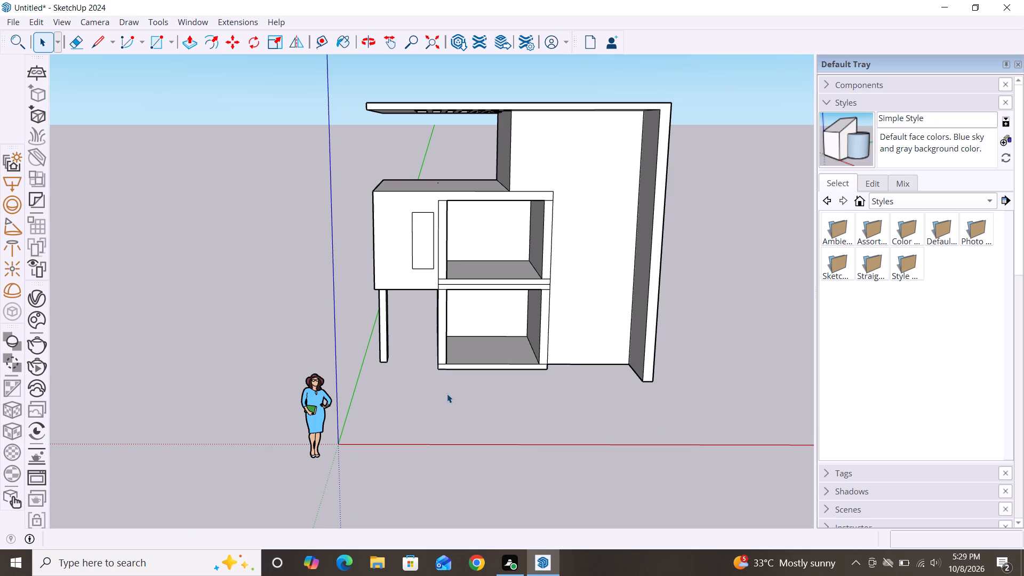
scroll(414, 227, "up", 3)
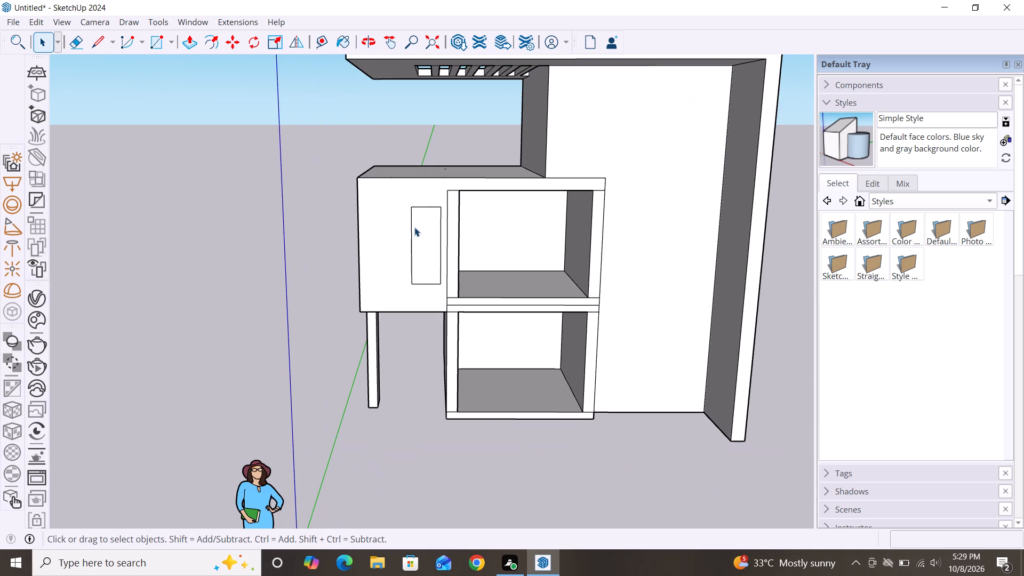
left_click(427, 206)
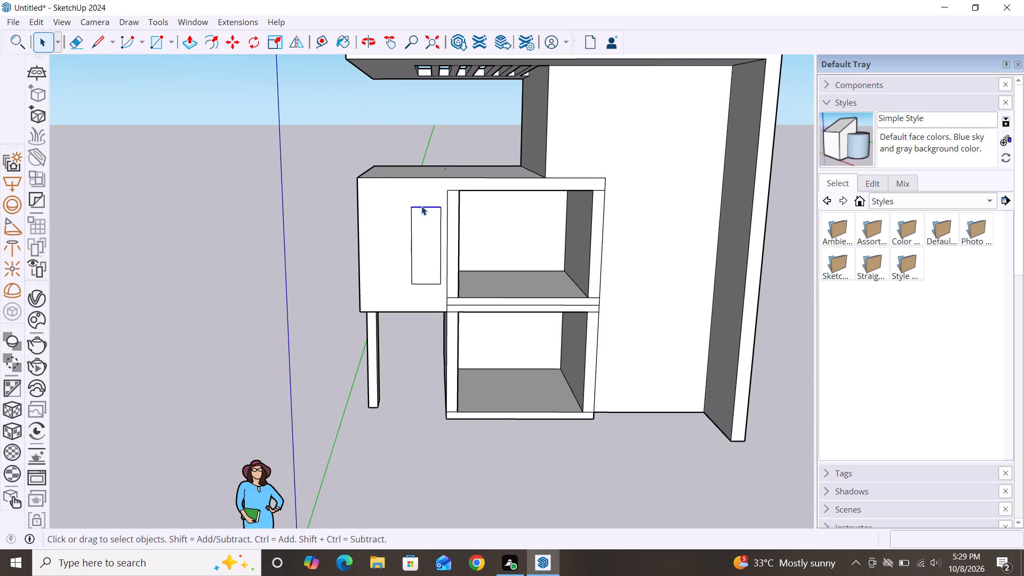
key("Delete")
left_click(440, 237)
key("Delete")
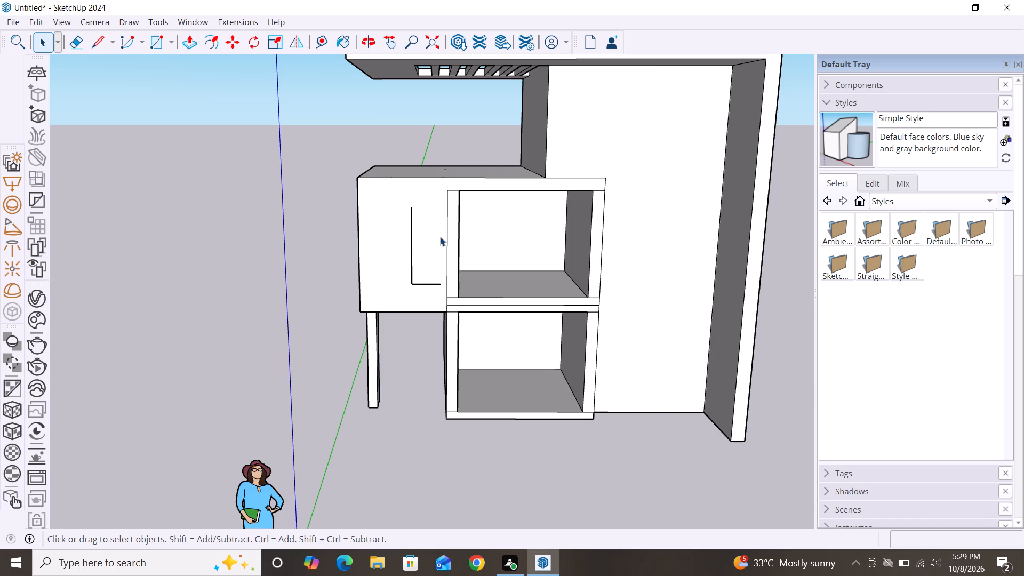
left_click(410, 261)
key("Delete")
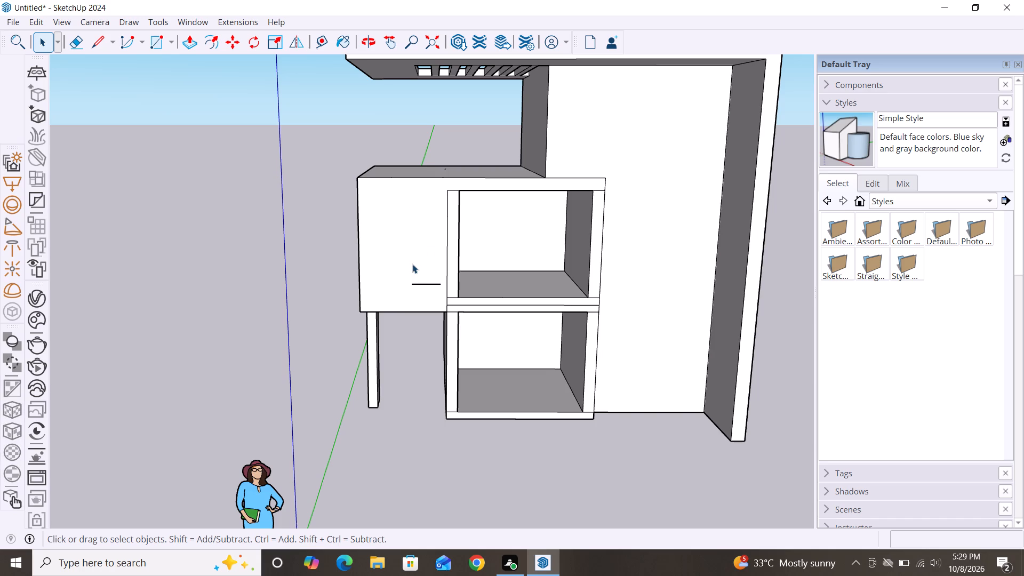
left_click(418, 283)
key("Delete")
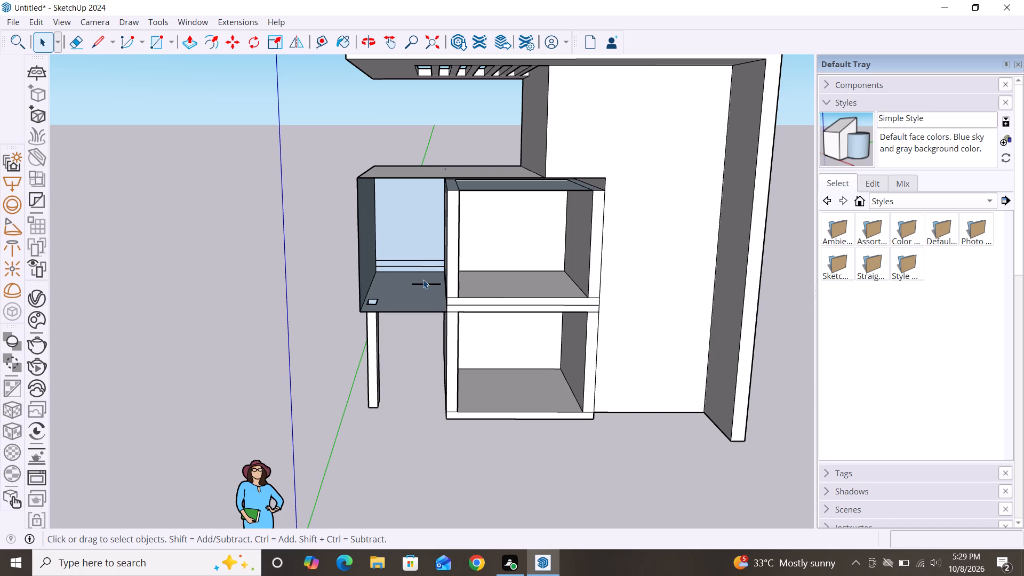
key("ctrl+z")
left_click(428, 284)
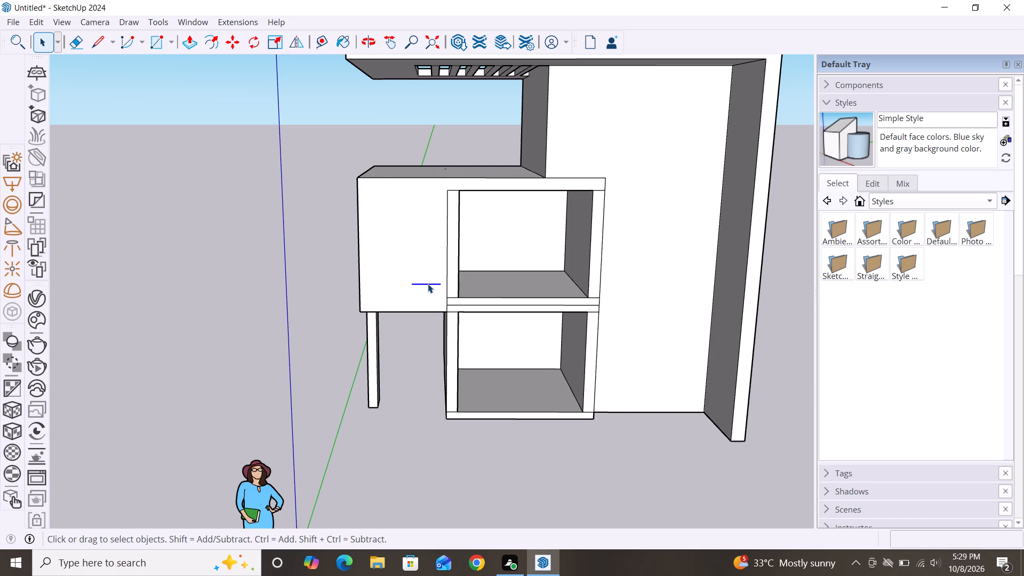
key("Delete")
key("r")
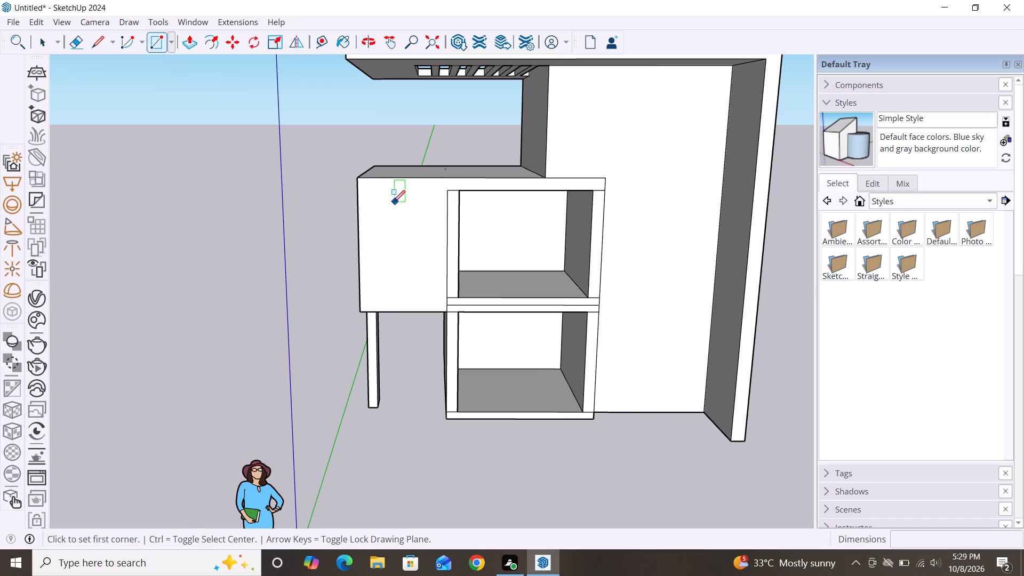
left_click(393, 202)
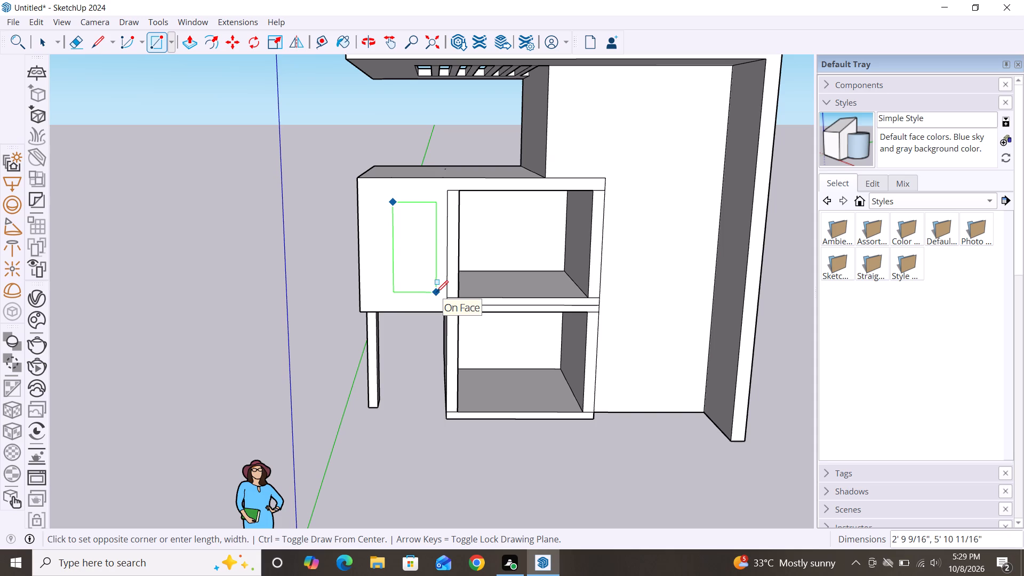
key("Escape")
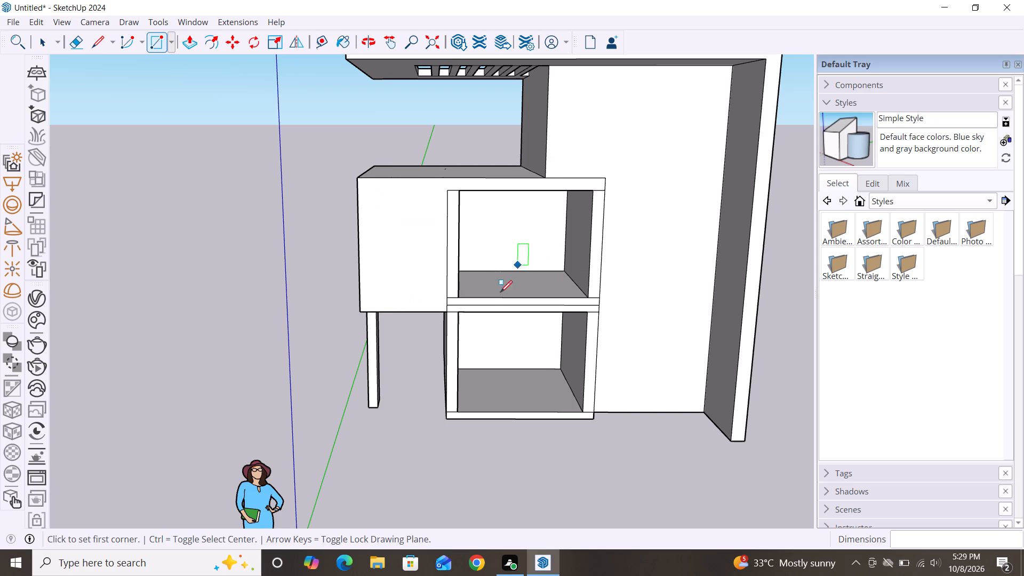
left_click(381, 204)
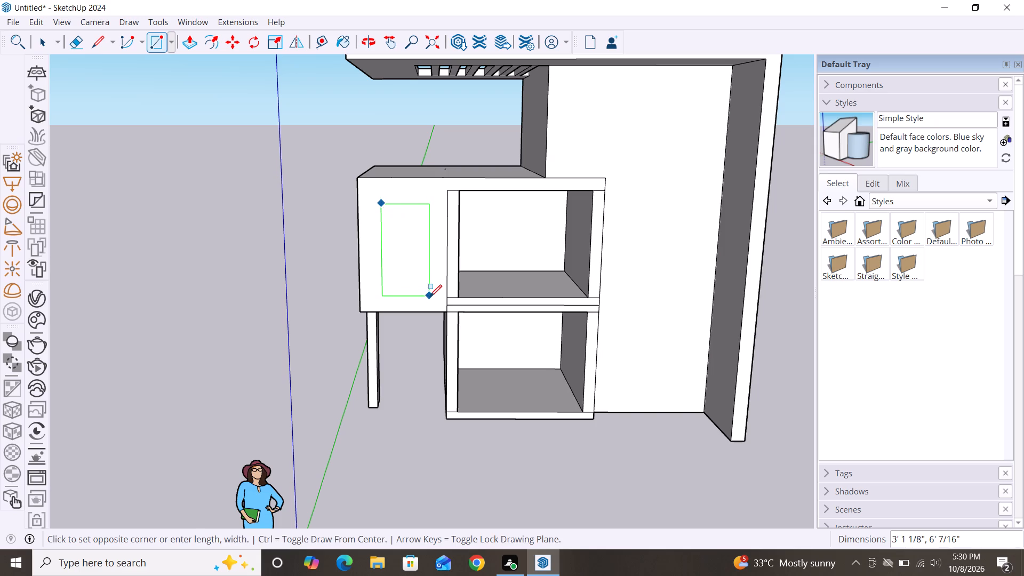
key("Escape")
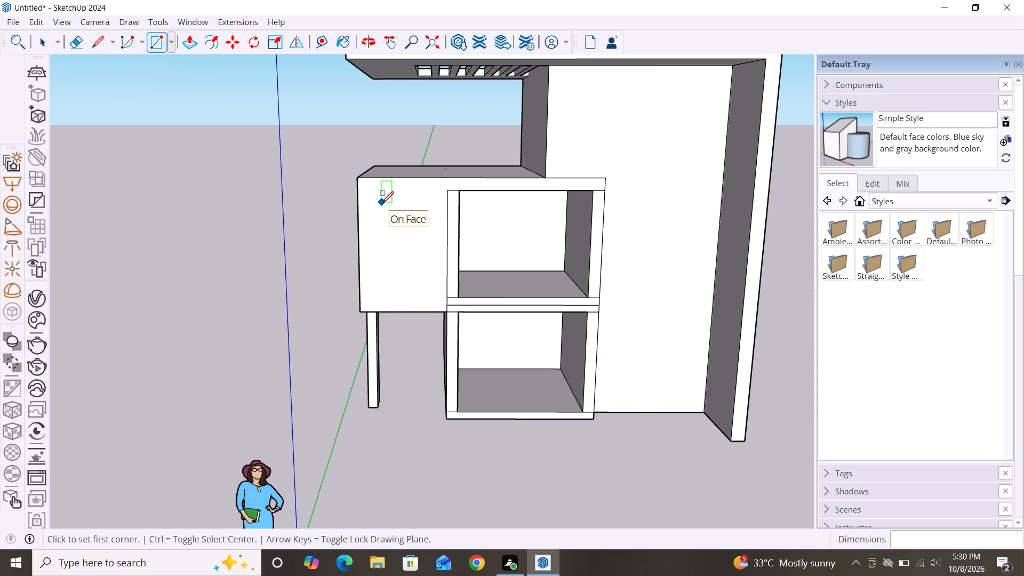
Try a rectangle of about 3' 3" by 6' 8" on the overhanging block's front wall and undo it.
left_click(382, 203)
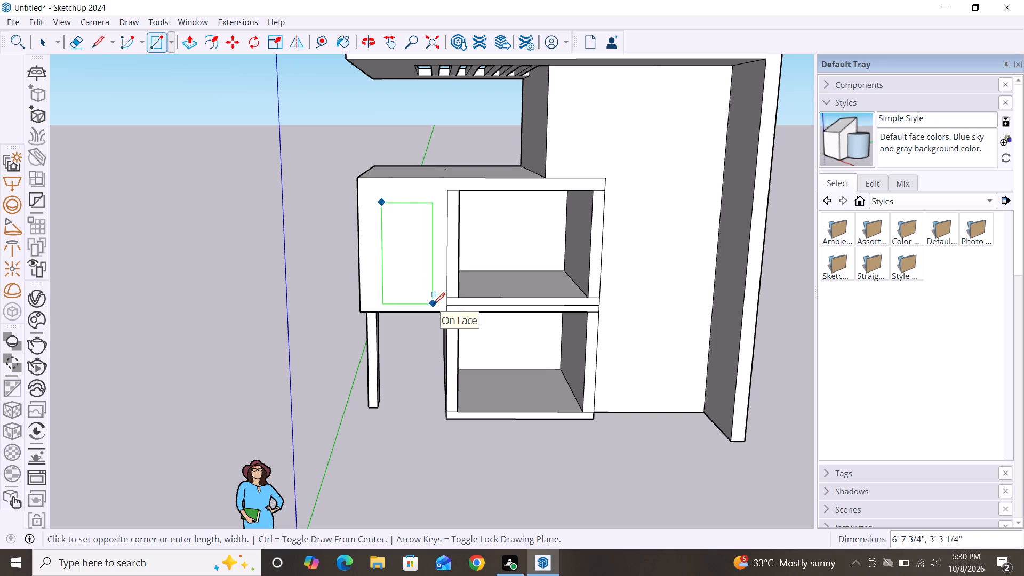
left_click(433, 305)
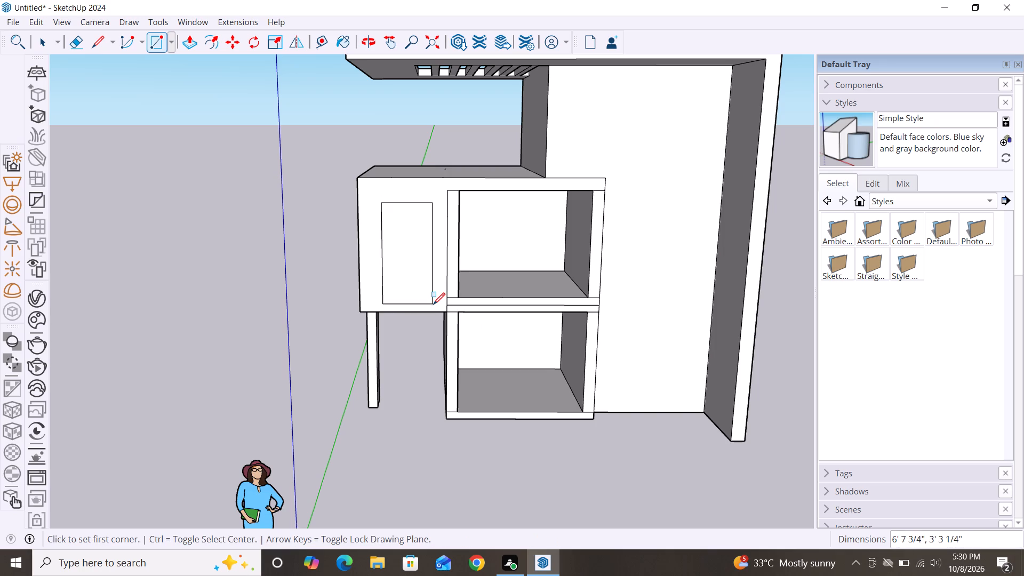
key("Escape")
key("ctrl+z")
Draw an upright window rectangle of about 2' 5" by 5' 5" on the overhanging block's front wall.
left_click(397, 207)
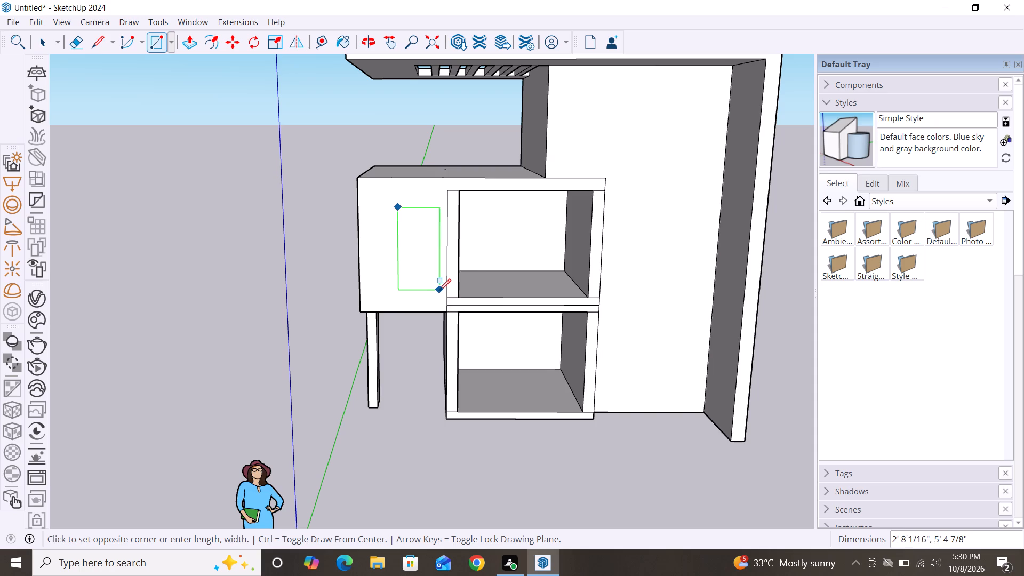
left_click(435, 291)
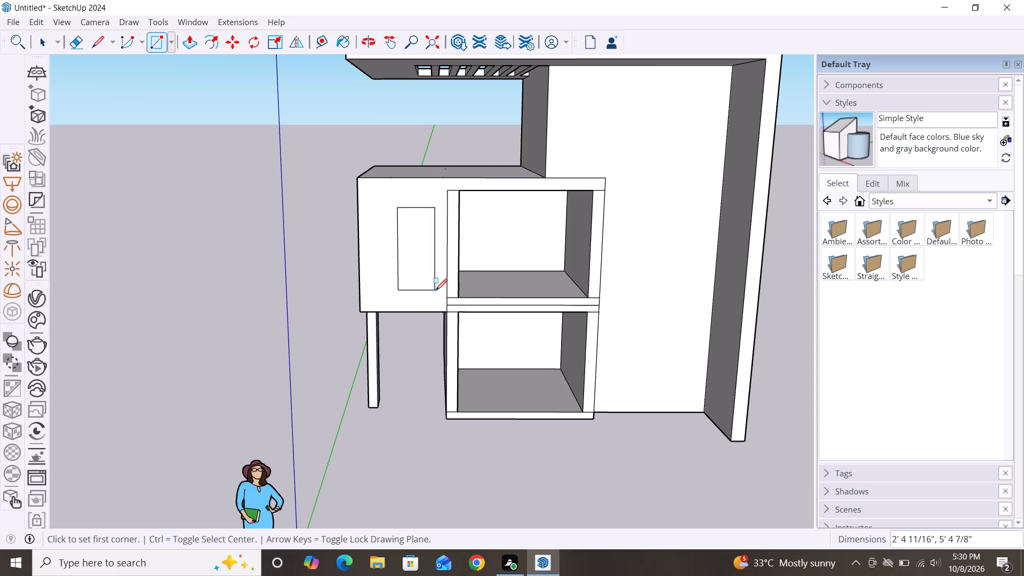
key("space")
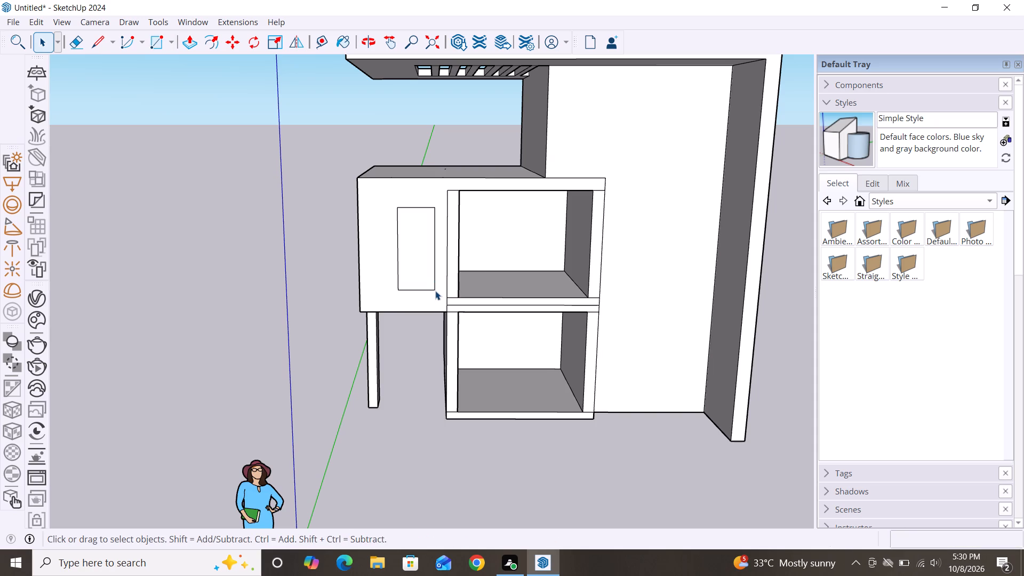
Widen the new rectangle by moving its outer vertical edge about 6" along the red axis, toward the block's outer side.
scroll(377, 199, "down", 1)
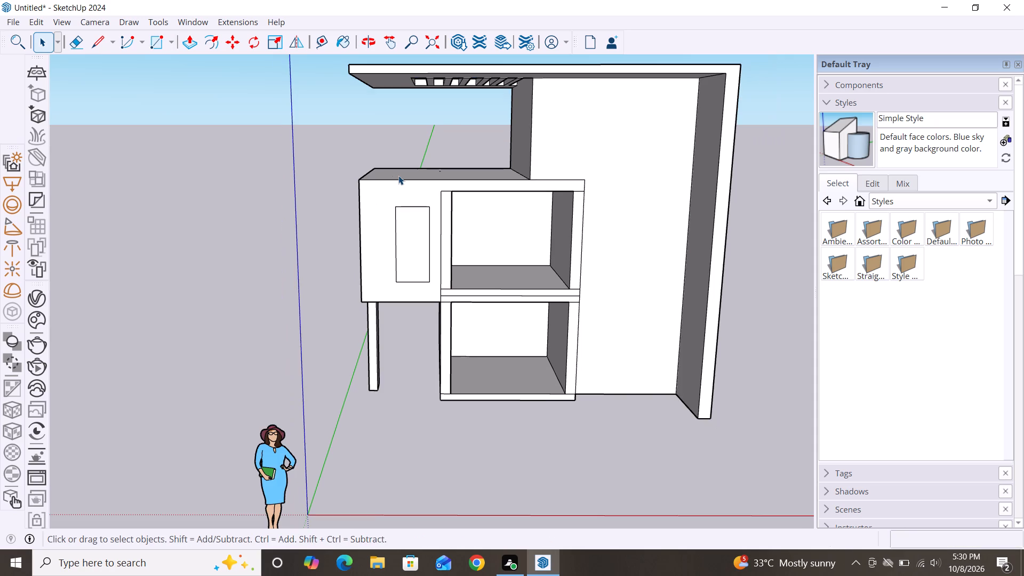
left_click(395, 247)
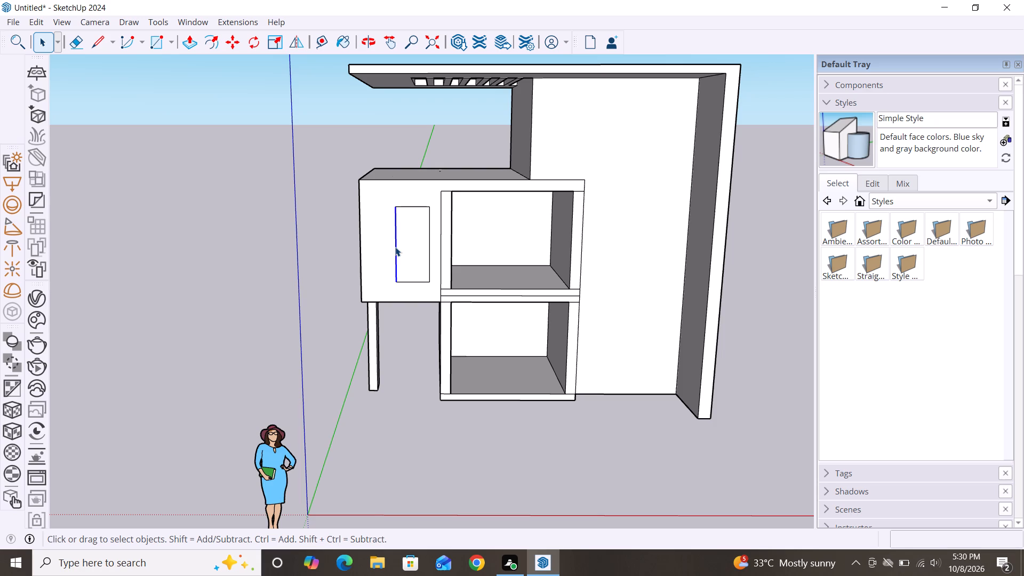
key("m")
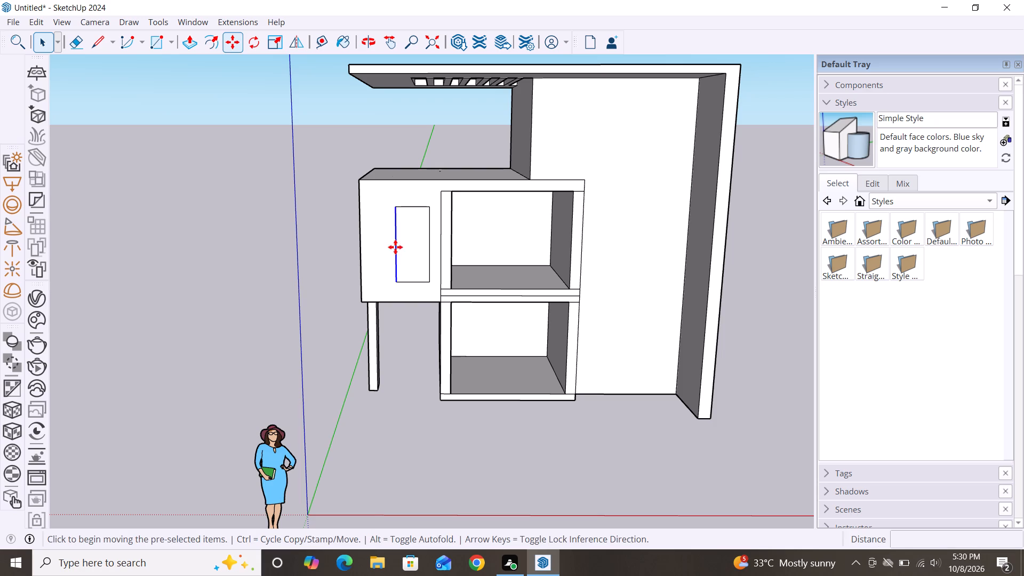
left_click(394, 285)
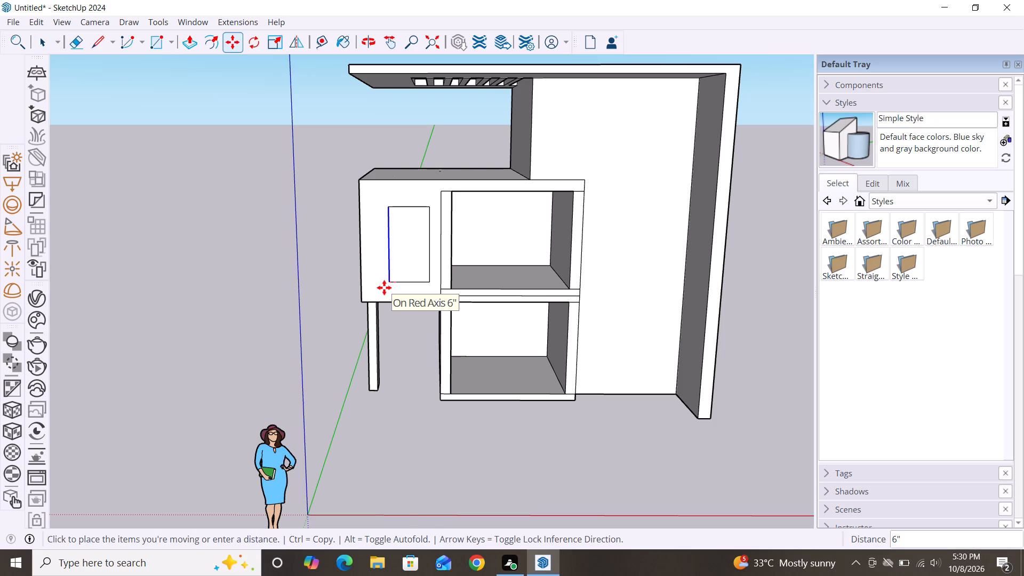
left_click(384, 287)
key("space")
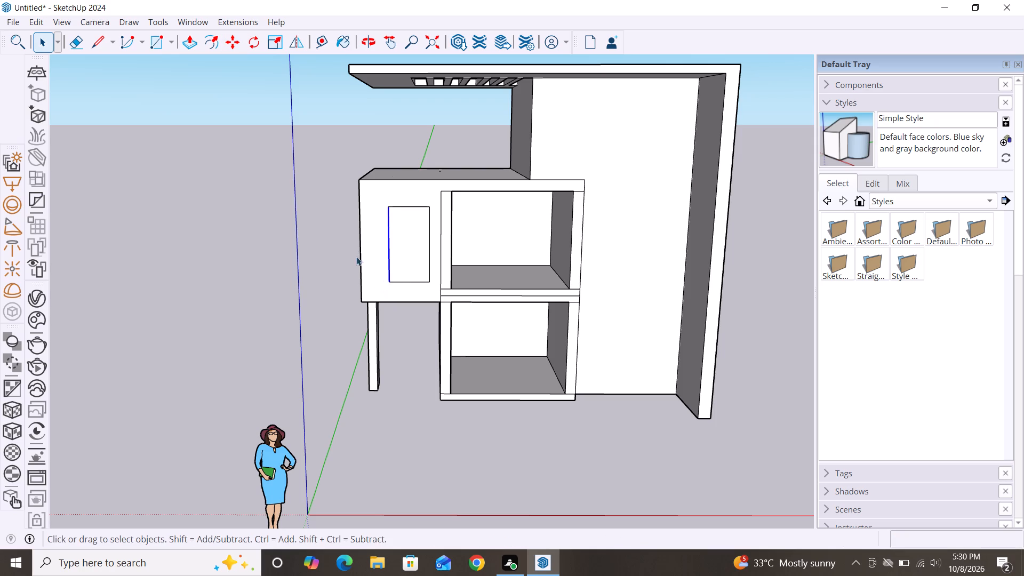
left_click(339, 177)
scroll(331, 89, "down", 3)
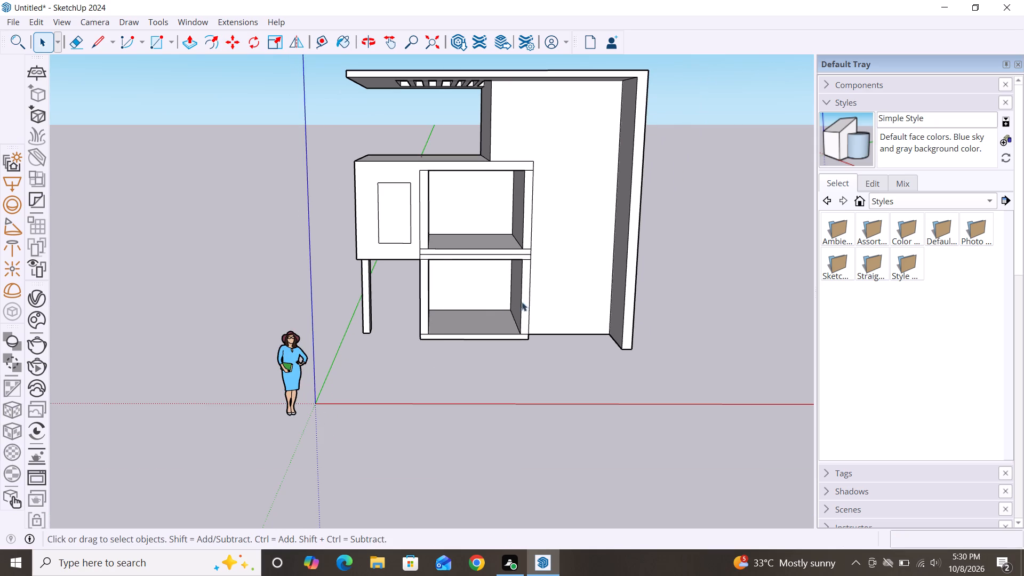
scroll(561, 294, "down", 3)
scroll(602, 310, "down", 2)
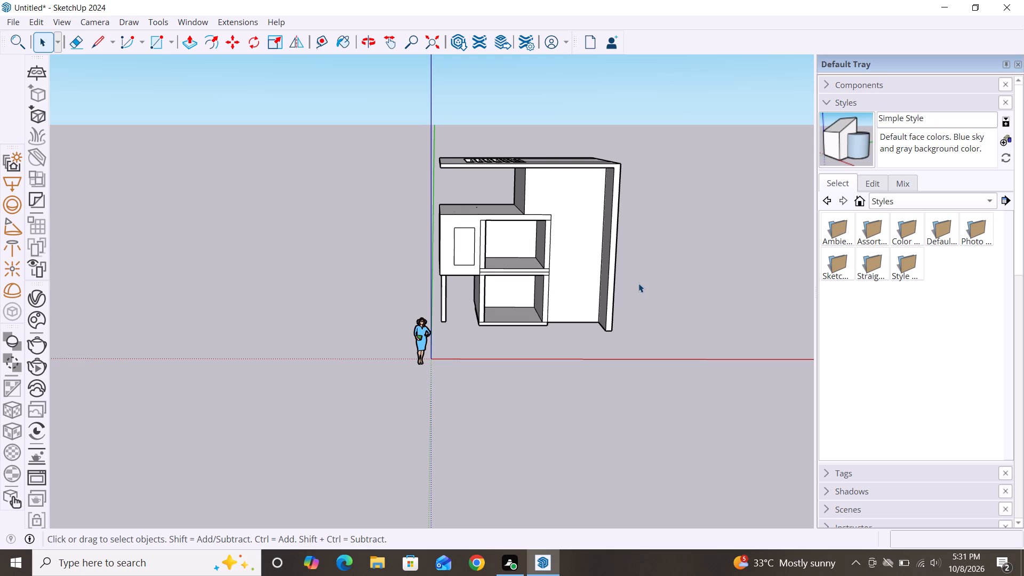
Draw a vertical line about 6' 10" long on the tower's front wall, from the two-storey block's upper corner to the roof's underside.
middle_click_drag(635, 281, 476, 286, "alt")
middle_click_drag(541, 281, 703, 321, "alt")
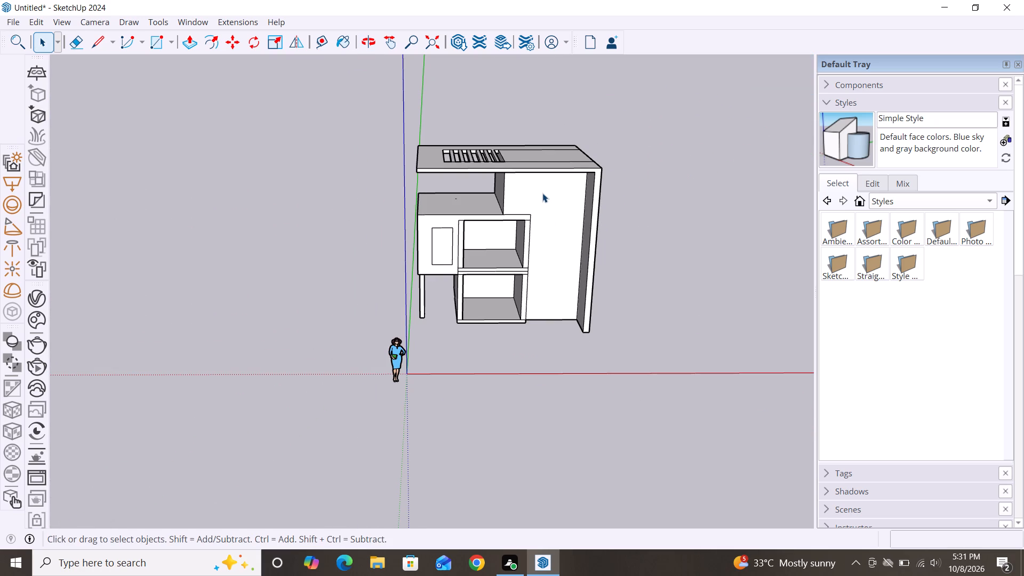
scroll(542, 193, "up", 6)
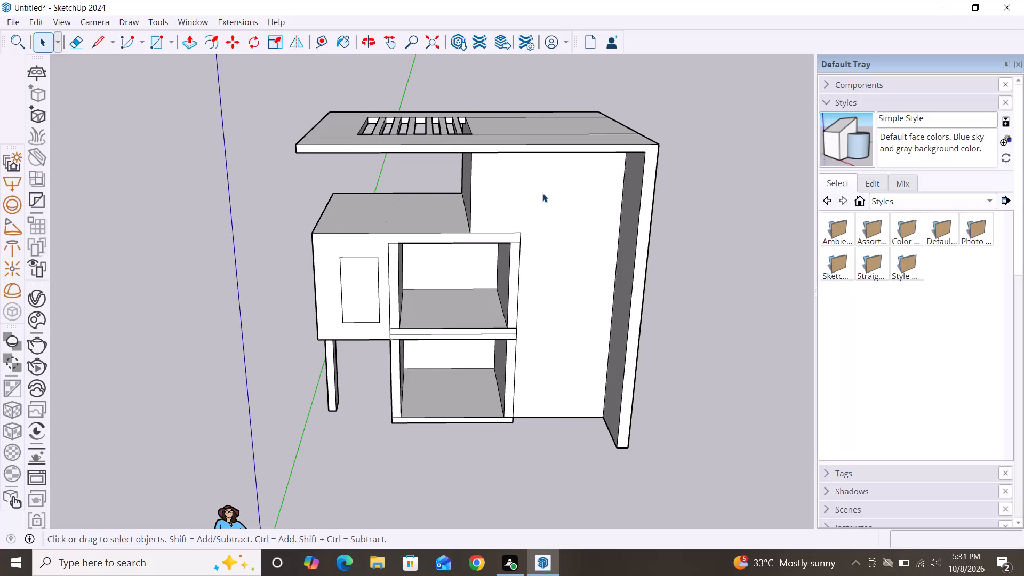
key("l")
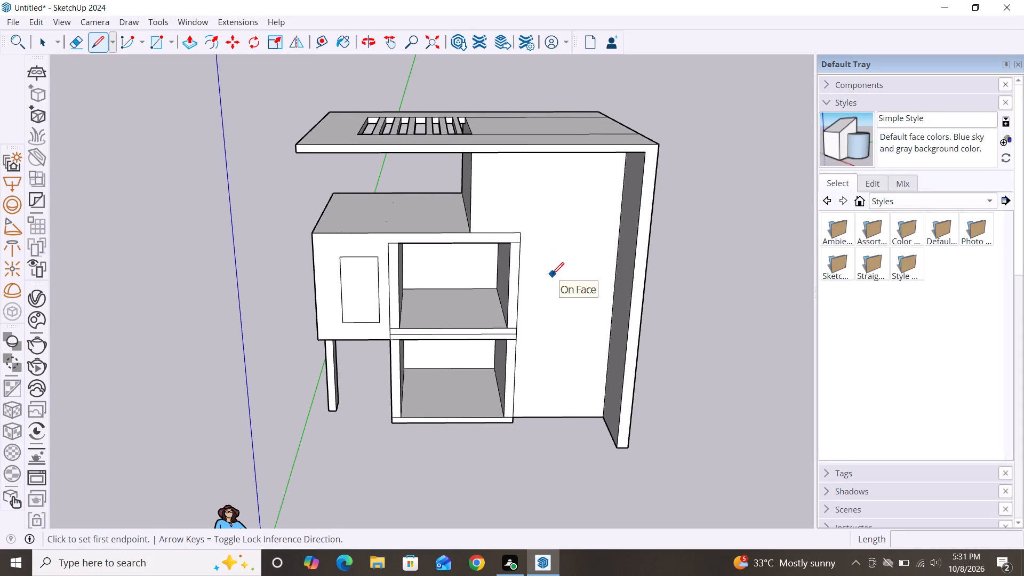
middle_click_drag(552, 274, 547, 194, "alt")
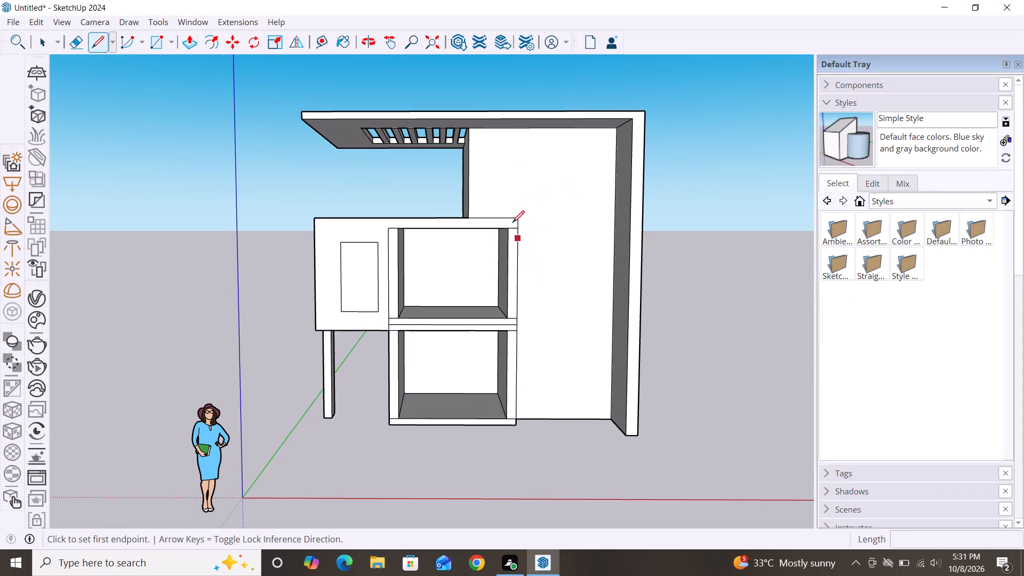
left_click_drag(520, 220, 521, 213)
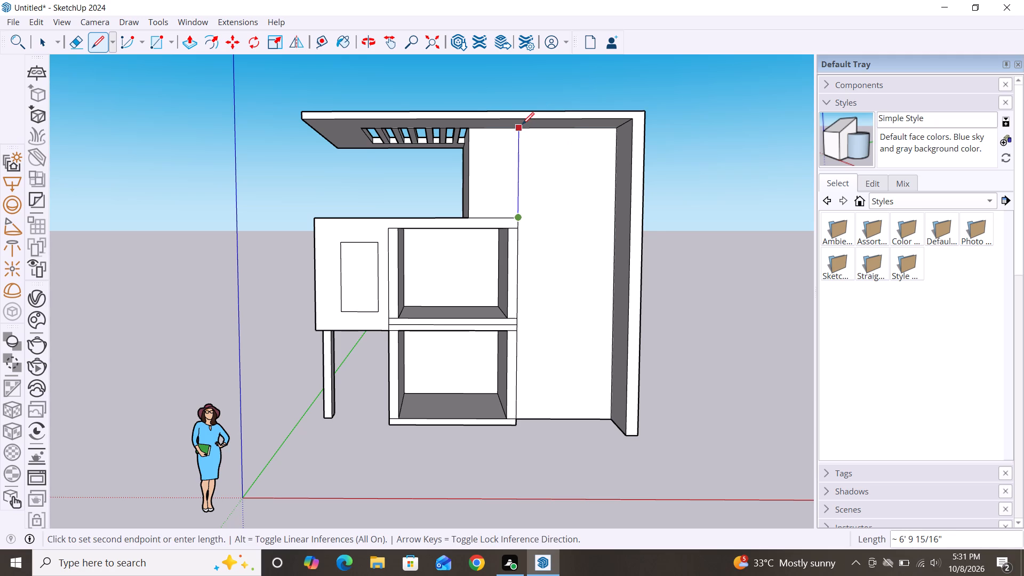
scroll(522, 124, "up", 11)
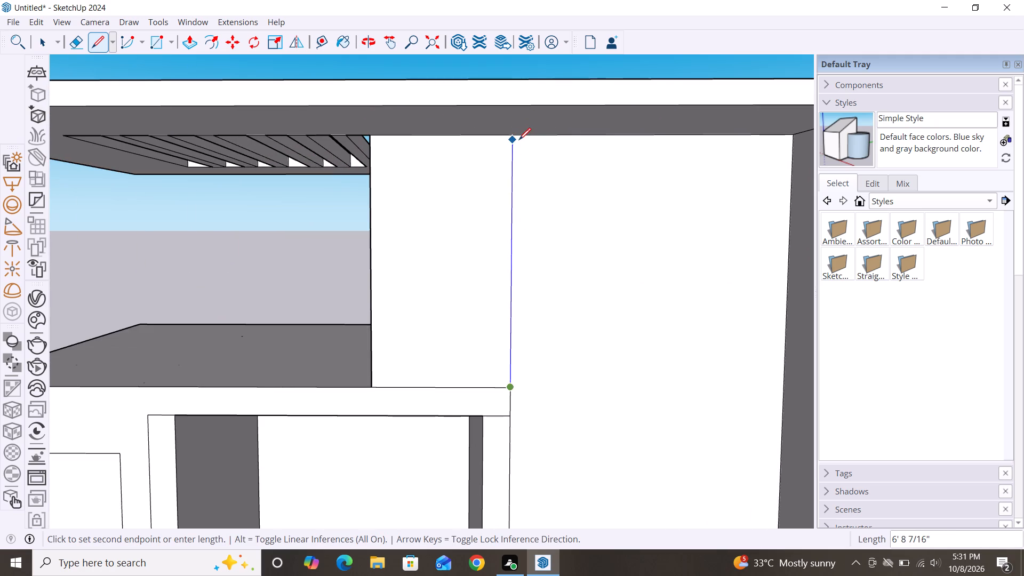
left_click(518, 136)
key("space")
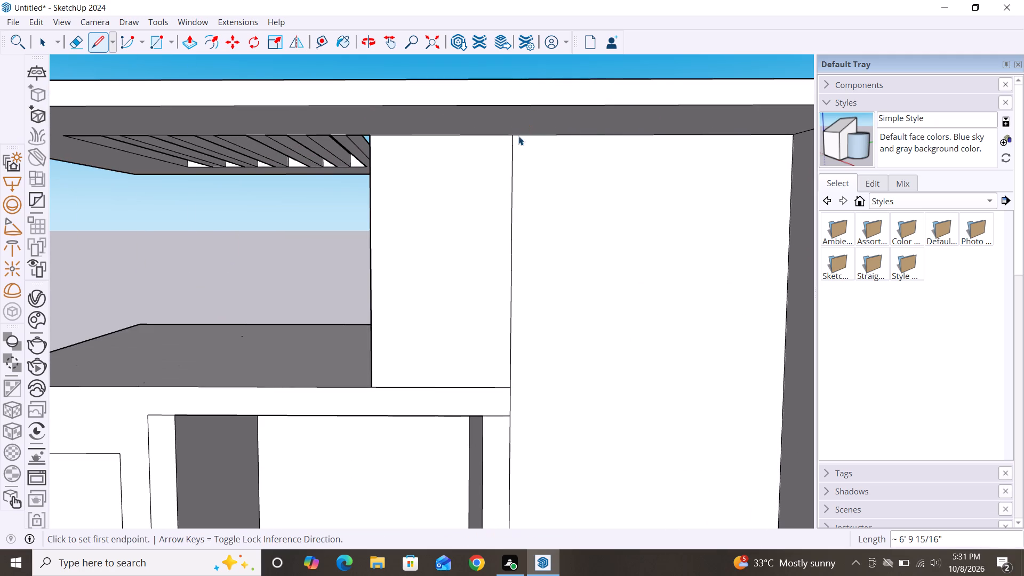
Push the front face of the roof and side-wall frame back 4' 9 1/16", flush with the tower's front wall.
scroll(493, 147, "down", 6)
scroll(538, 235, "down", 6)
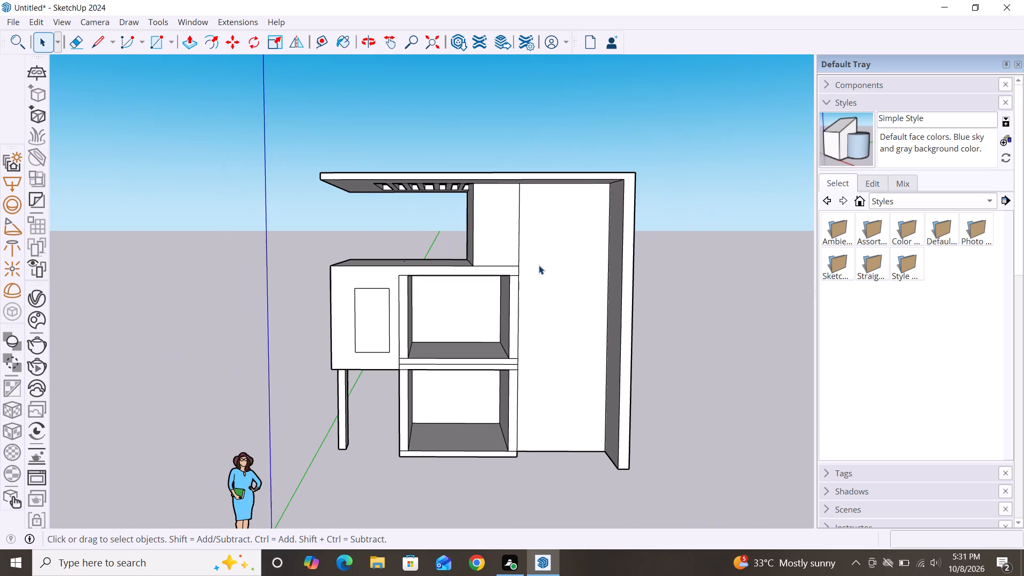
middle_click_drag(536, 270, 518, 377, "alt")
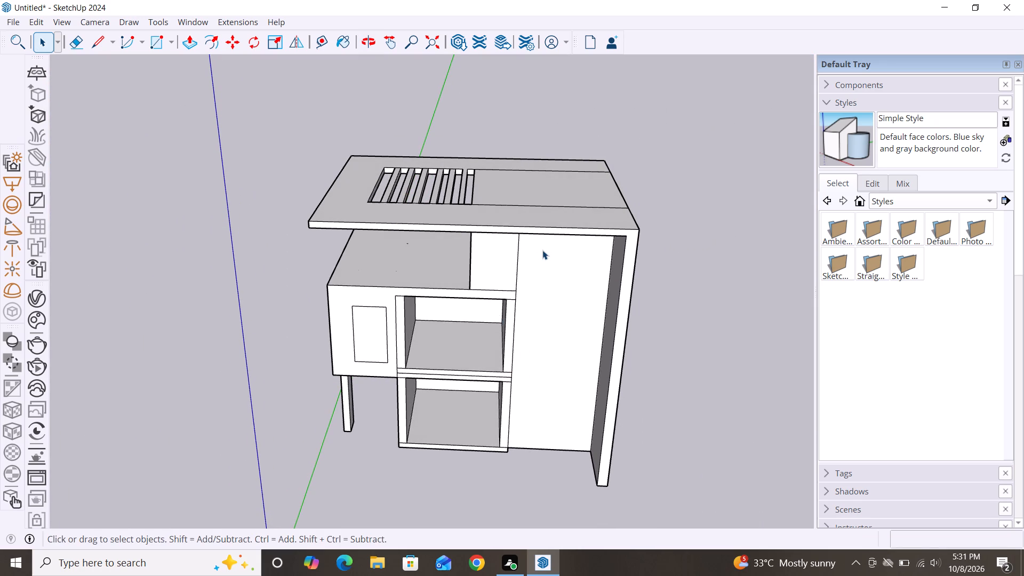
middle_click_drag(530, 342, 535, 229, "alt")
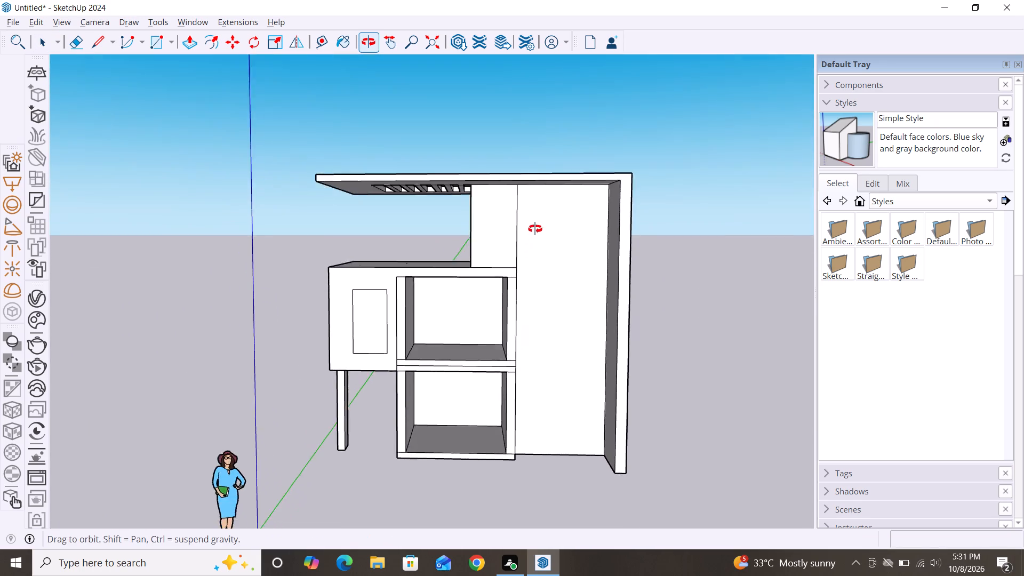
middle_click_drag(535, 229, 527, 208, "alt")
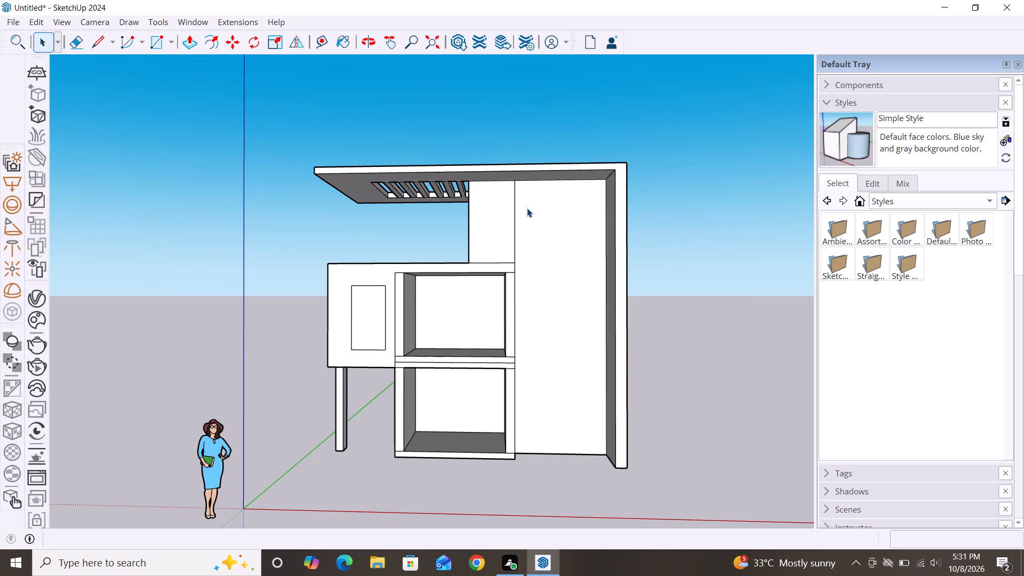
key("p")
left_click(536, 167)
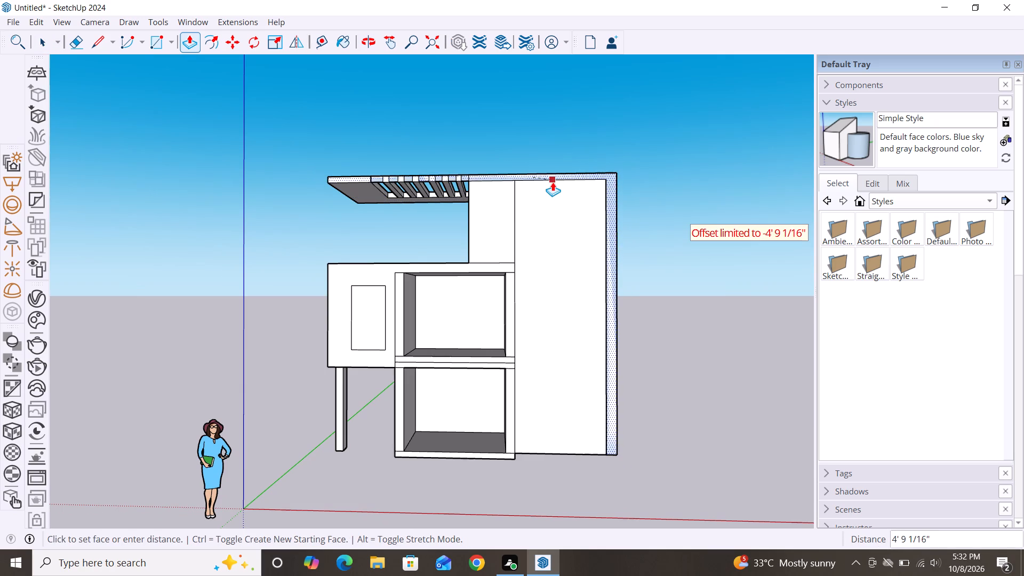
left_click(553, 182)
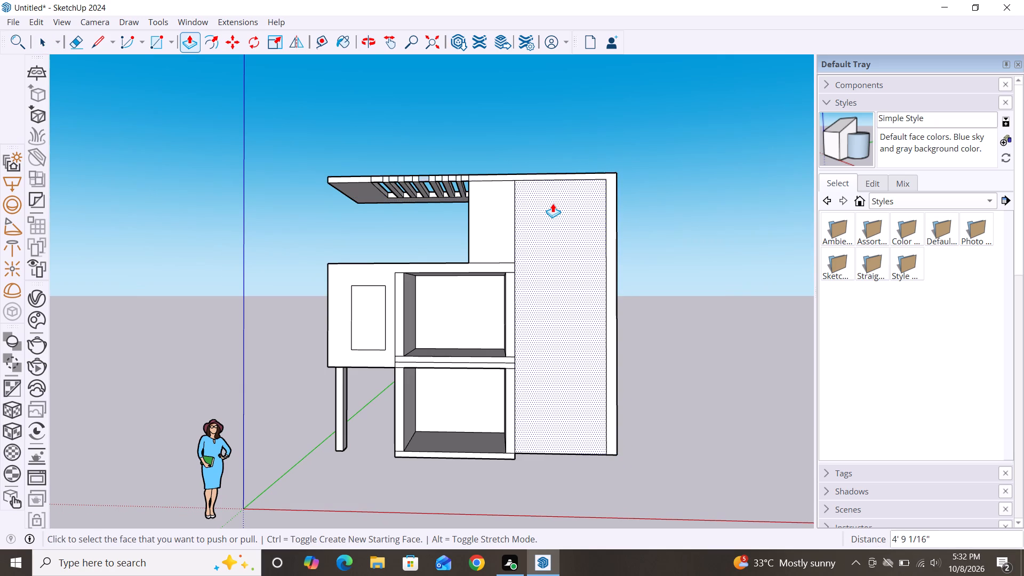
Extend the tower wall's vertical line 6 1/4" up across the roof slab's front edge to its top edge.
middle_click_drag(553, 203, 535, 388, "alt")
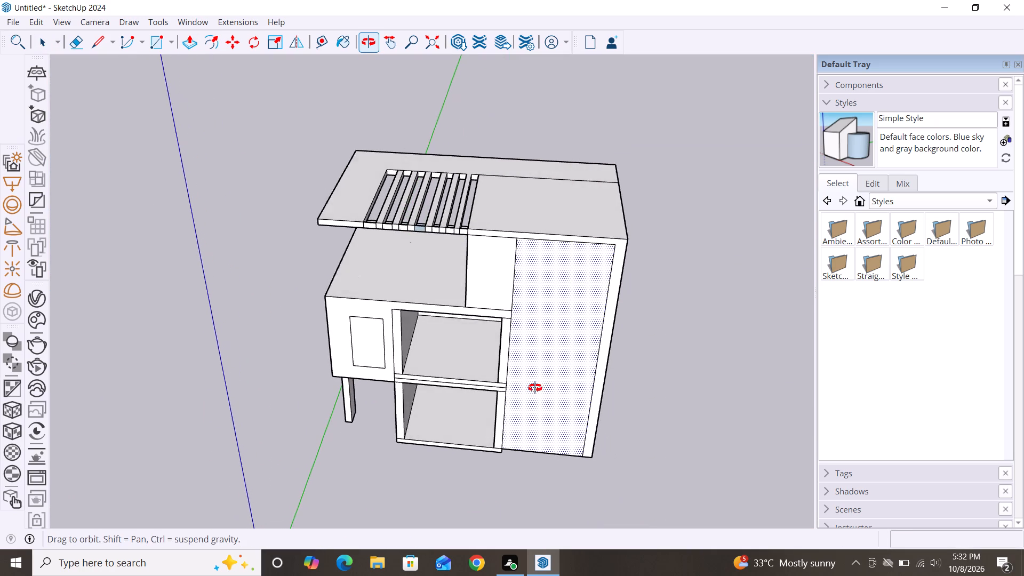
middle_click_drag(535, 388, 533, 408, "alt")
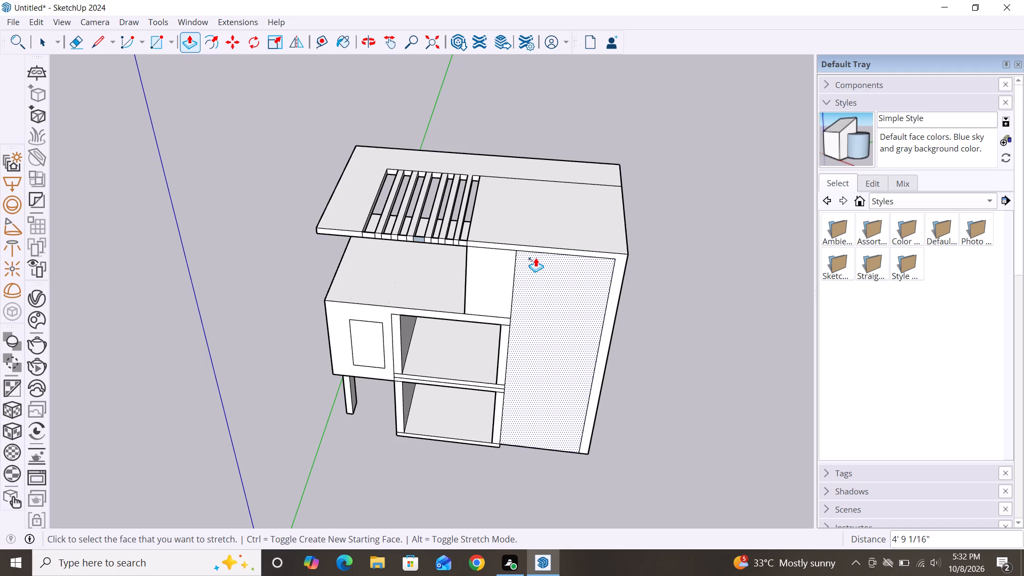
key("l")
left_click(516, 250)
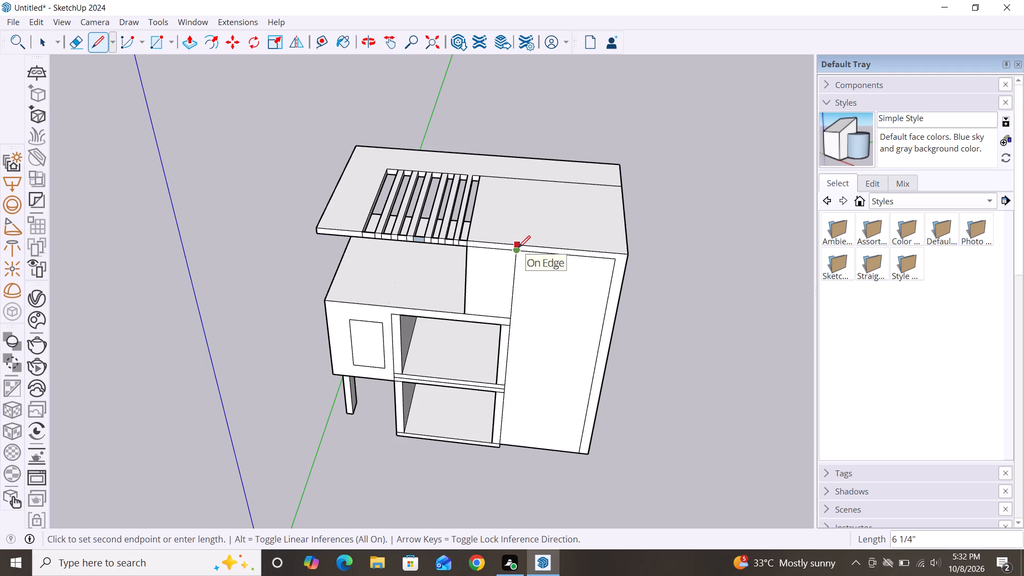
left_click(518, 245)
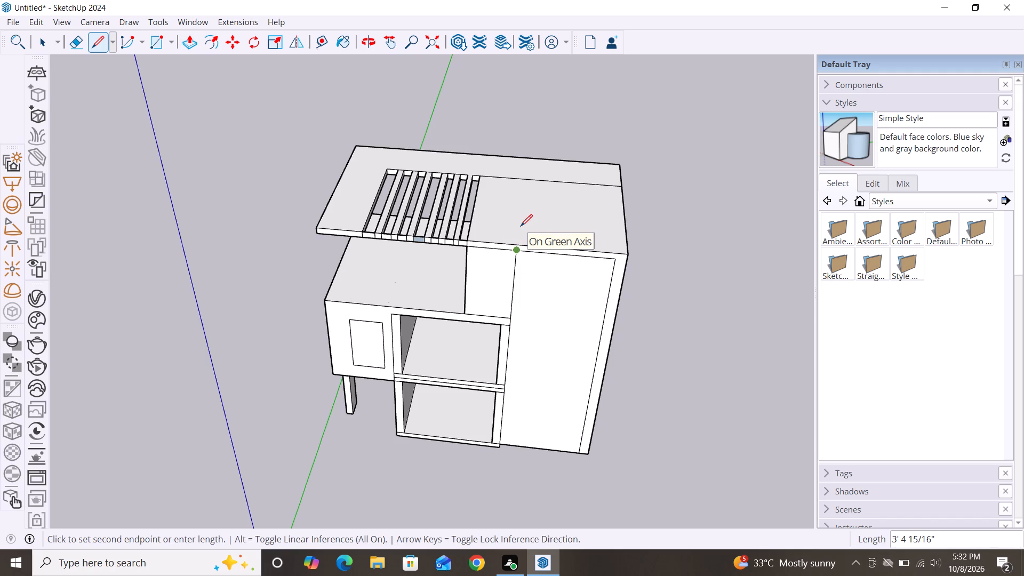
key("ctrl+z")
left_click(517, 251)
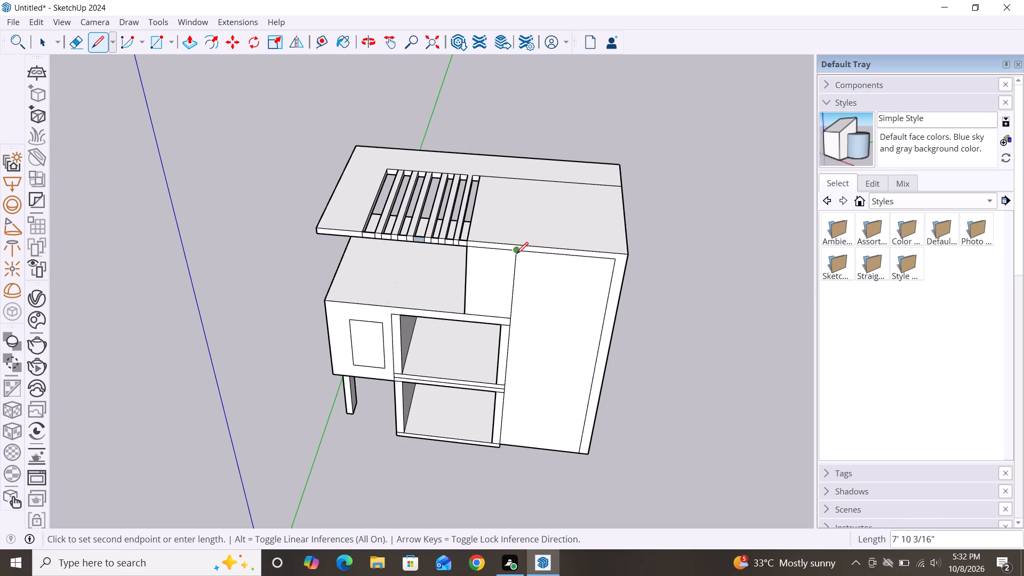
scroll(517, 242, "up", 13)
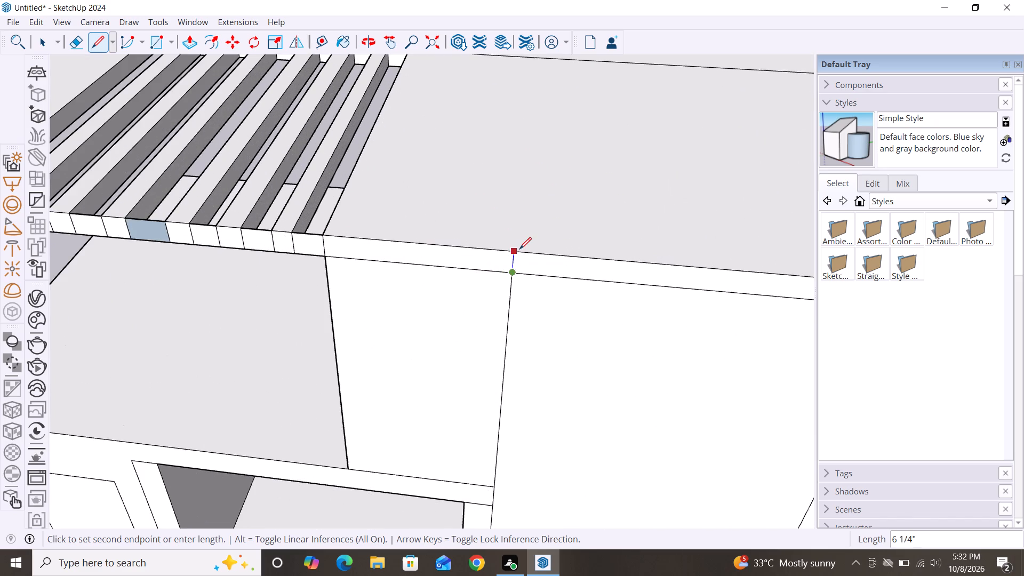
left_click(519, 249)
Draw a 10' line across the roof top from the new edge point back to the existing line parallel to the rear edge.
scroll(512, 251, "down", 4)
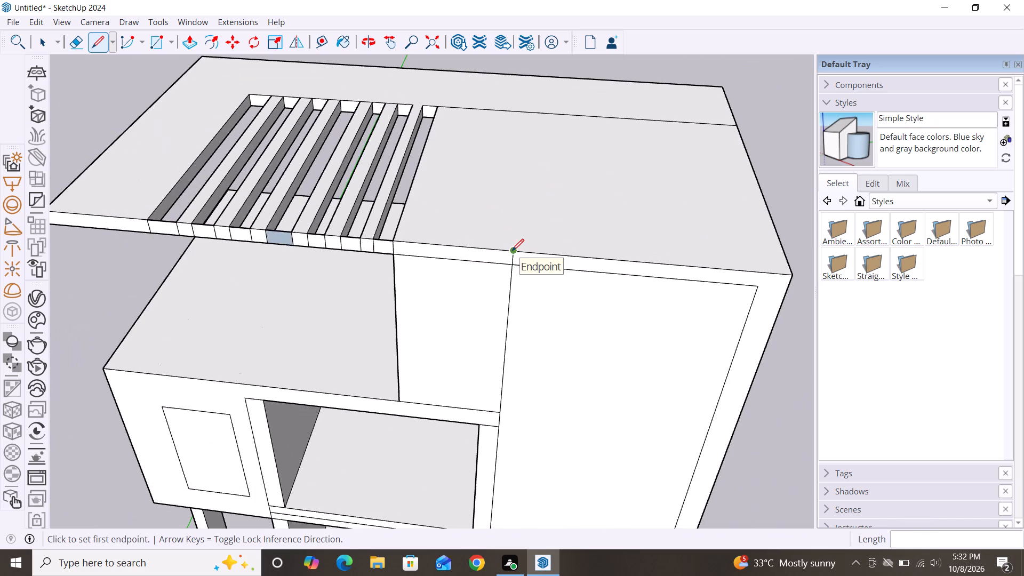
scroll(512, 251, "down", 4)
left_click(517, 249)
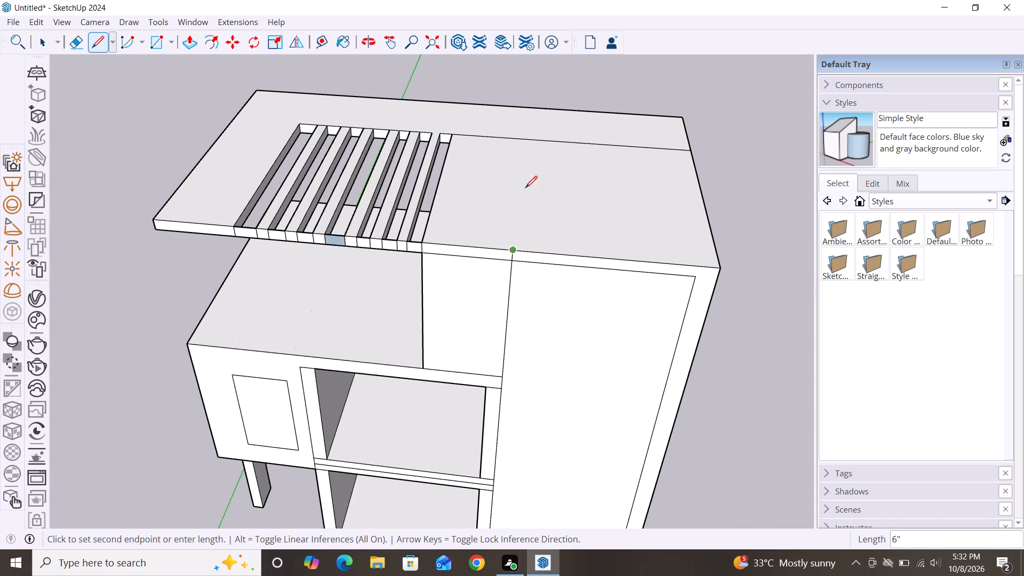
left_click(528, 139)
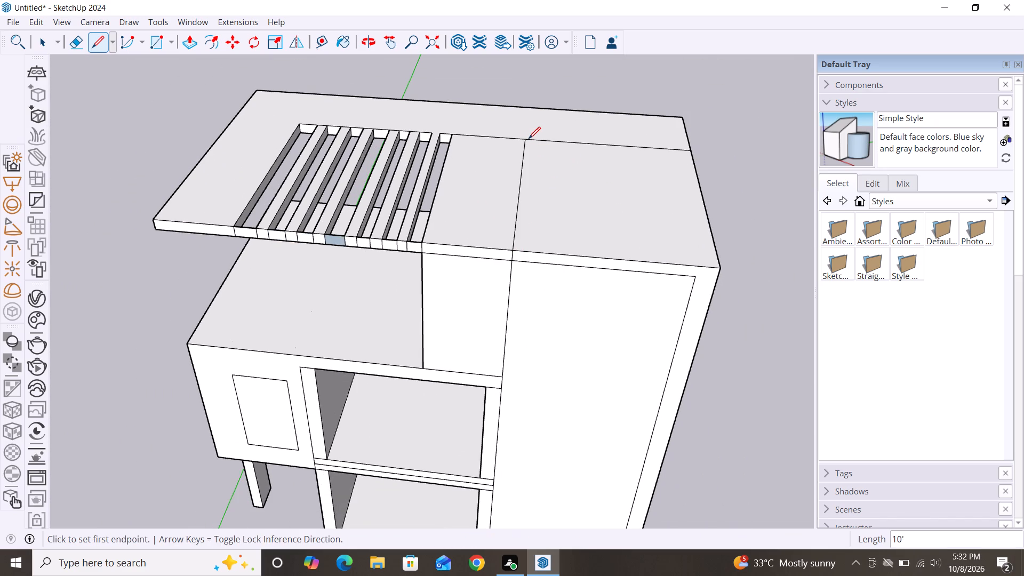
key("space")
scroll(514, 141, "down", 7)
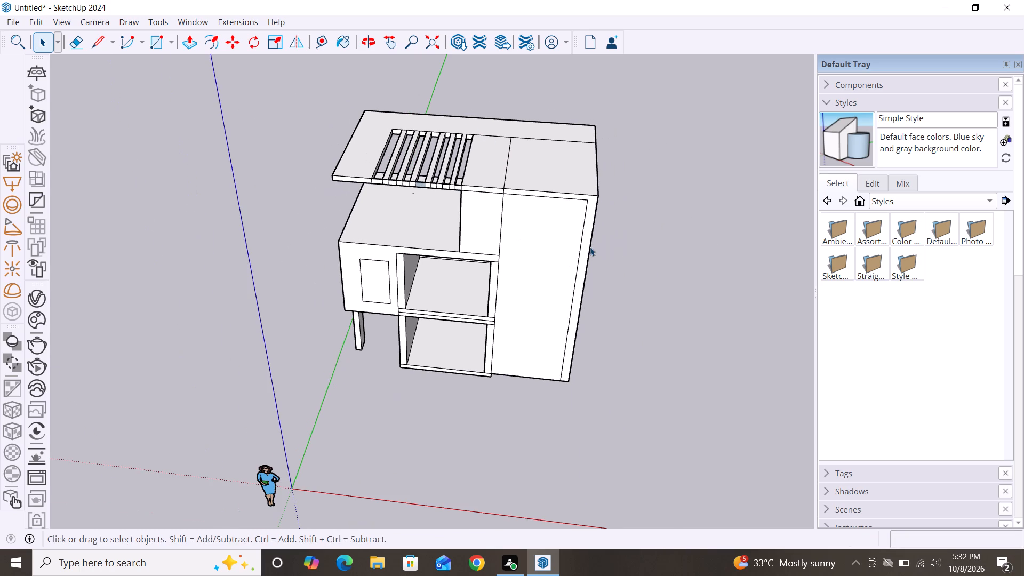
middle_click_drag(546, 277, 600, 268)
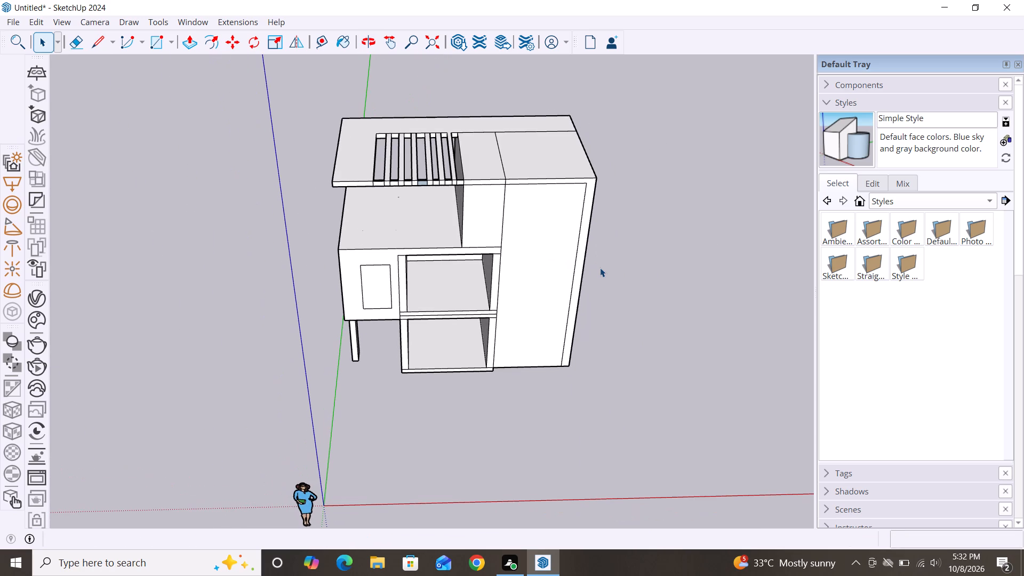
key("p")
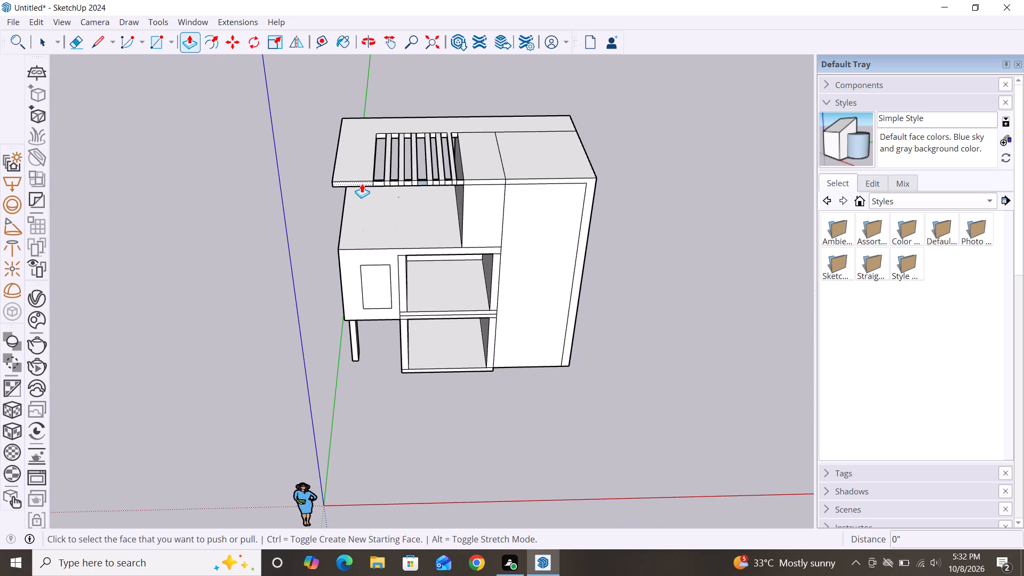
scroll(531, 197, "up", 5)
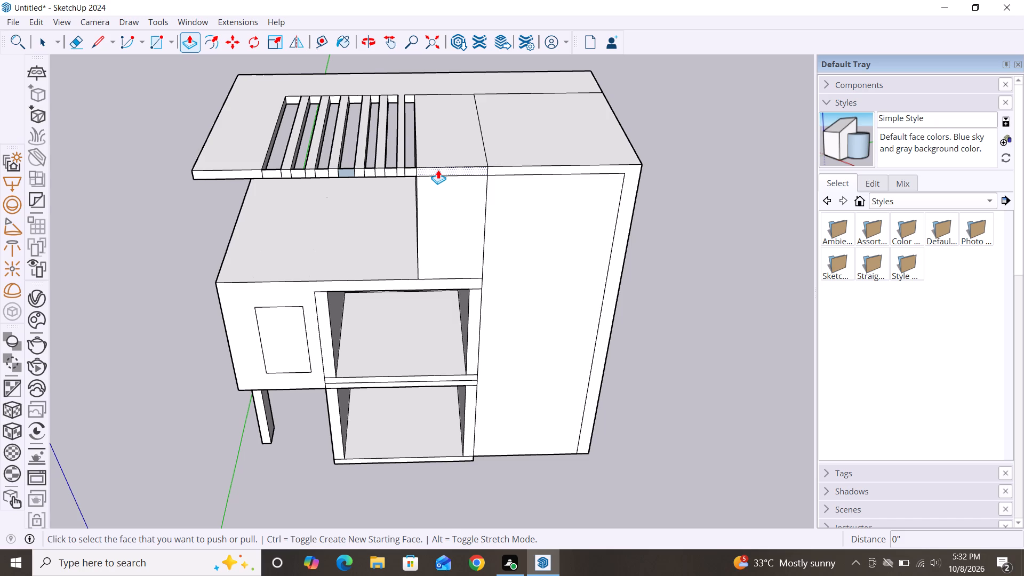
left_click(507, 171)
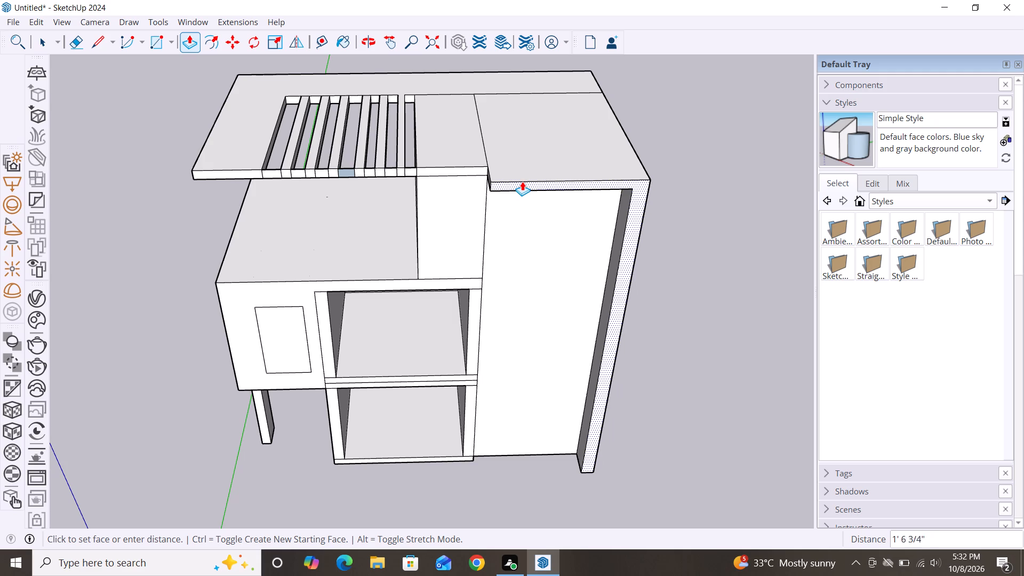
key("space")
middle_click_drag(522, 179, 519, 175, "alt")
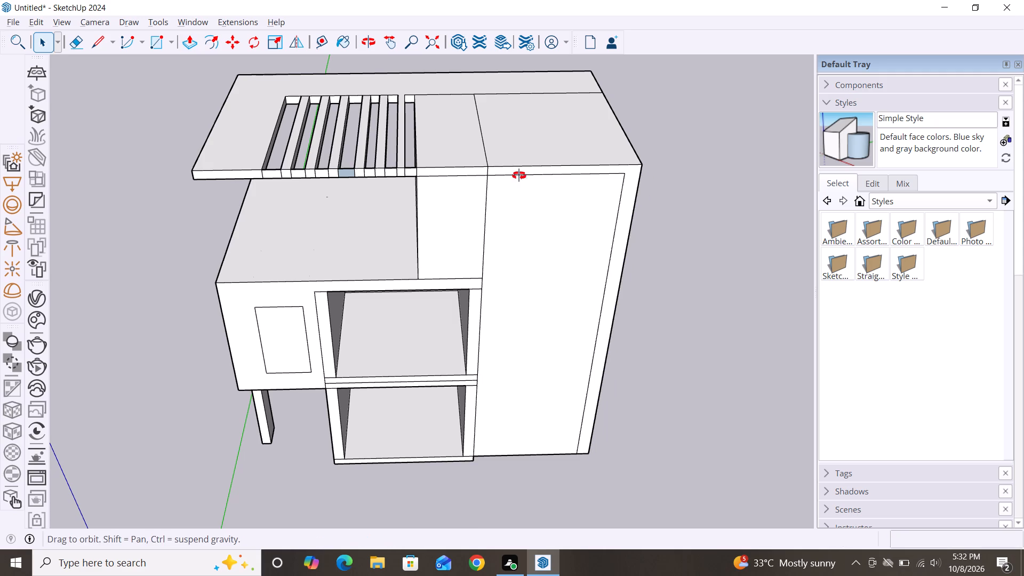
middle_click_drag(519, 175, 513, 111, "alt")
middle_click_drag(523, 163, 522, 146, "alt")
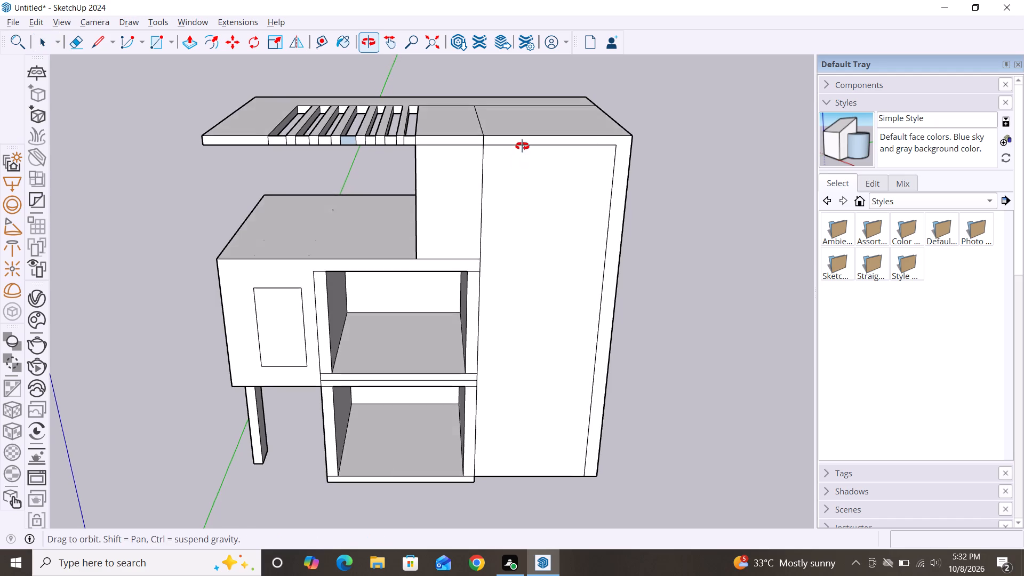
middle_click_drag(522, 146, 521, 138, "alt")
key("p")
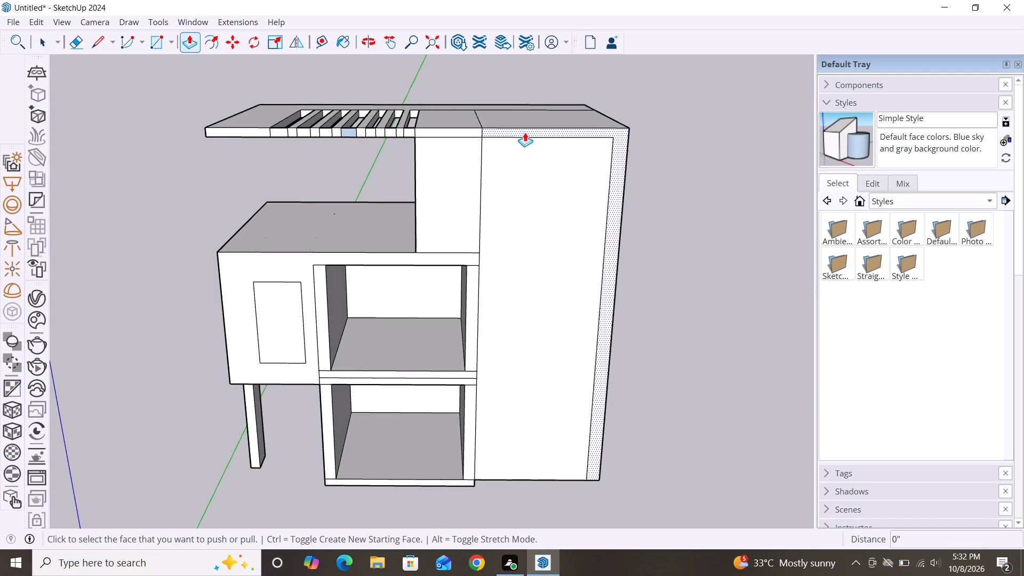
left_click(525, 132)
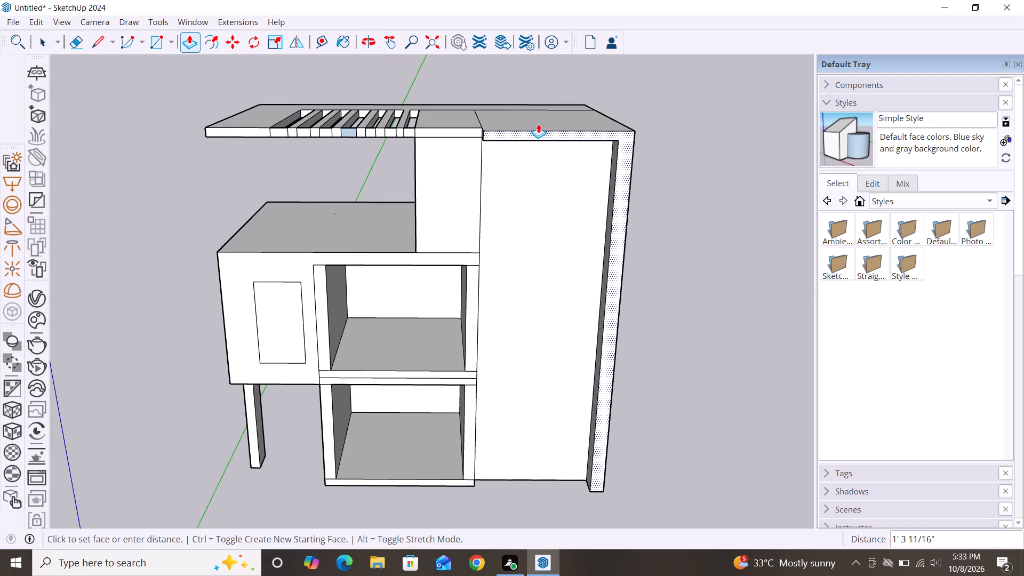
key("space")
Pull the L-shaped front face of the tower's roof edge and outer side wall forward roughly 2', leaving the beamed roof part in place.
middle_click_drag(553, 214, 547, 132, "alt")
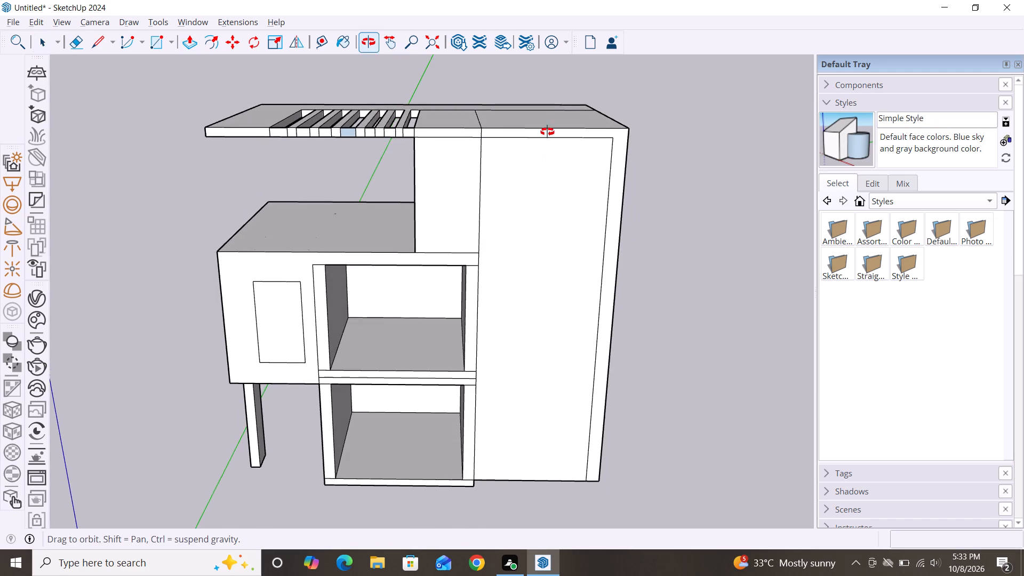
middle_click_drag(547, 132, 539, 100, "alt")
key("p")
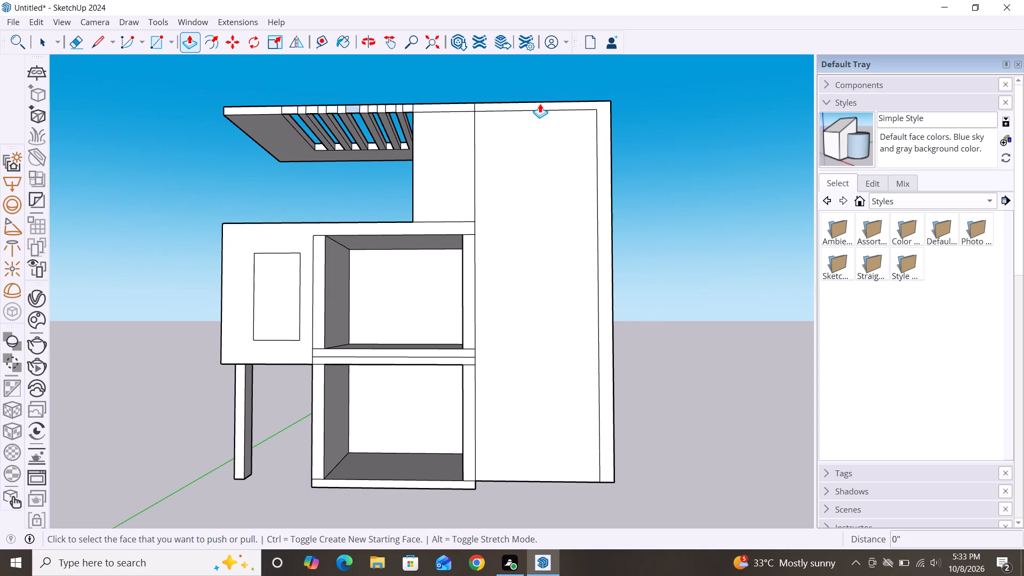
left_click(544, 104)
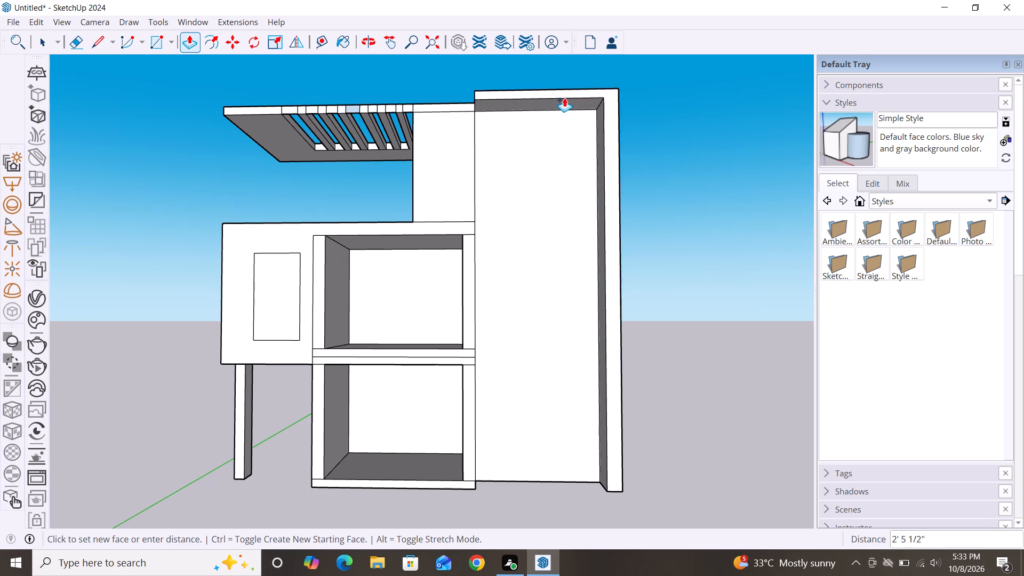
left_click(565, 101)
key("space")
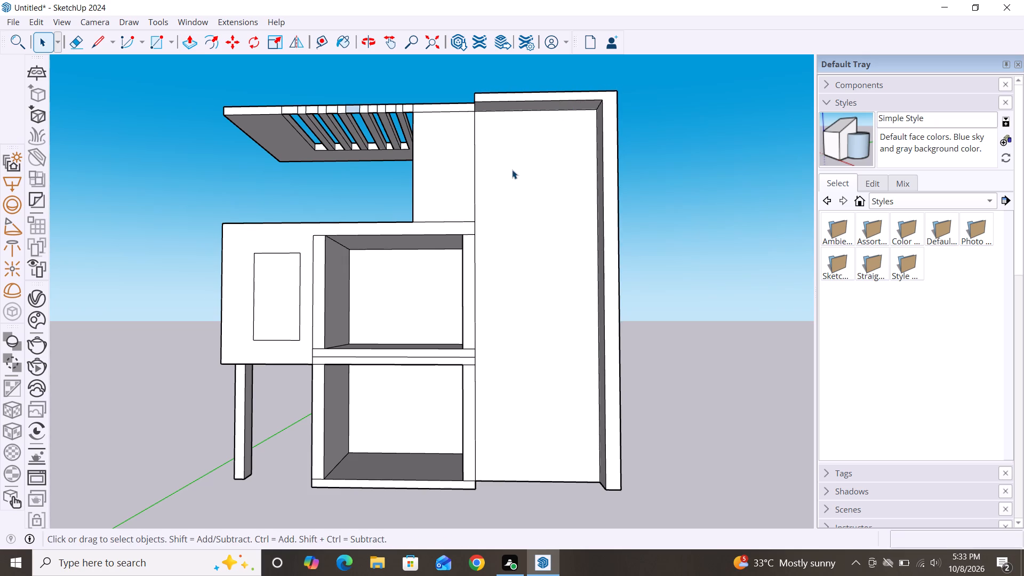
Pull the roof's front edge section between the beams and the tower forward 2' 1/4", flush with the tower's roof edge.
middle_click_drag(512, 170, 510, 278, "alt")
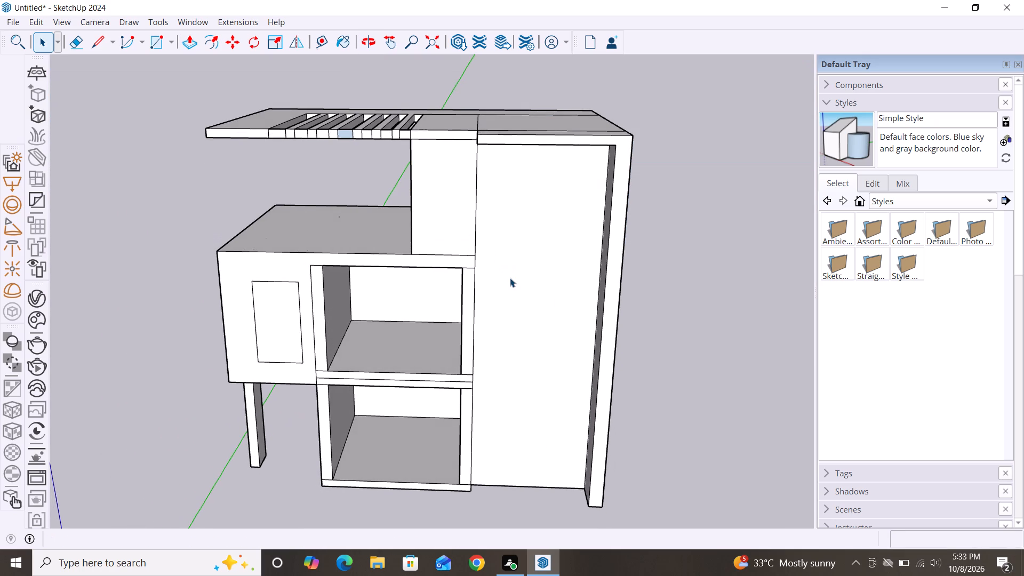
key("p")
left_click(439, 133)
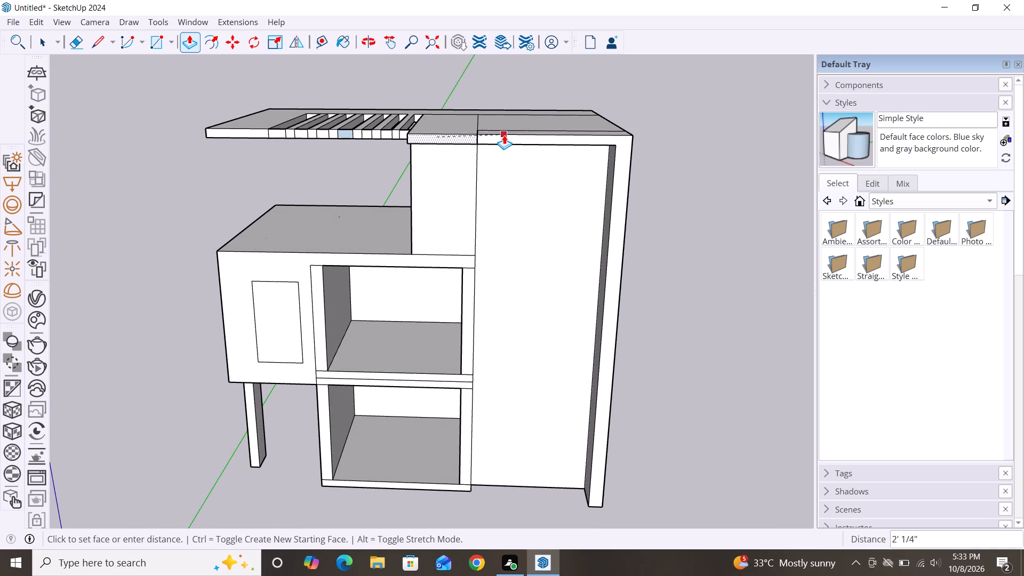
left_click(504, 135)
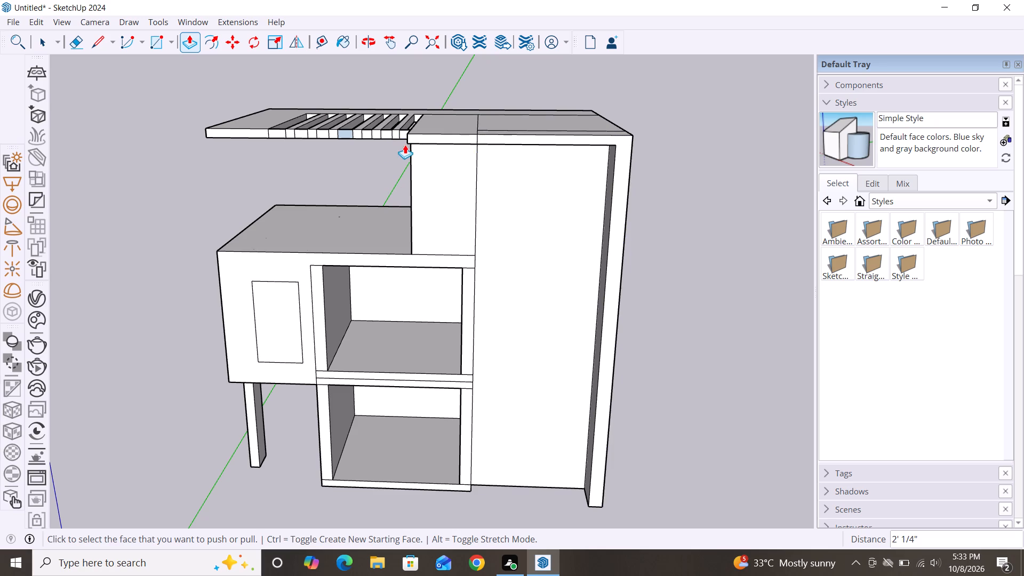
key("space")
key("space")
key("space")
key("space")
key("space")
key("space")
key("space")
key("space")
key("space")
key("space")
key("space")
key("space")
key("space")
key("space")
key("space")
key("space")
key("space")
key("space")
key("space")
key("space")
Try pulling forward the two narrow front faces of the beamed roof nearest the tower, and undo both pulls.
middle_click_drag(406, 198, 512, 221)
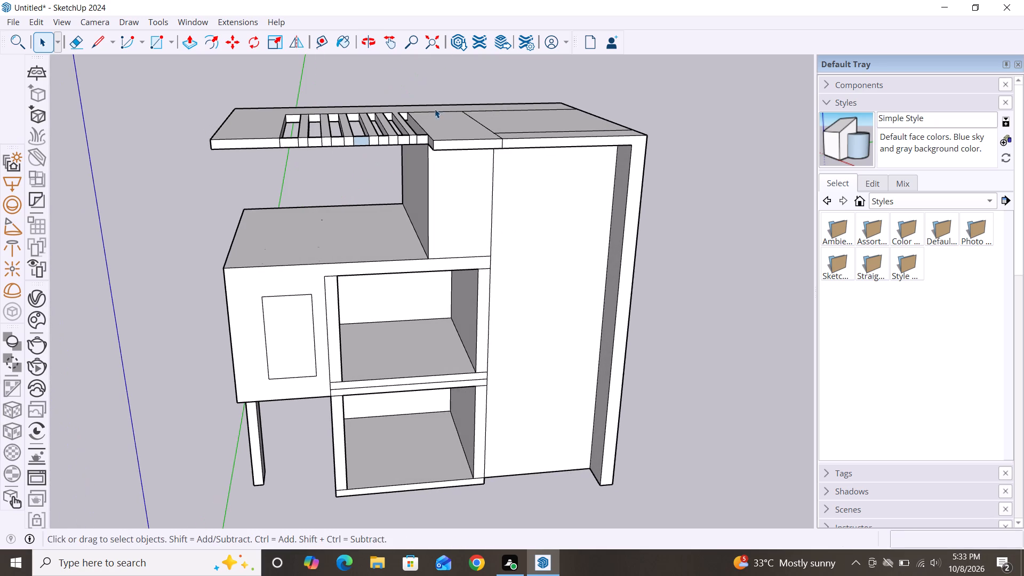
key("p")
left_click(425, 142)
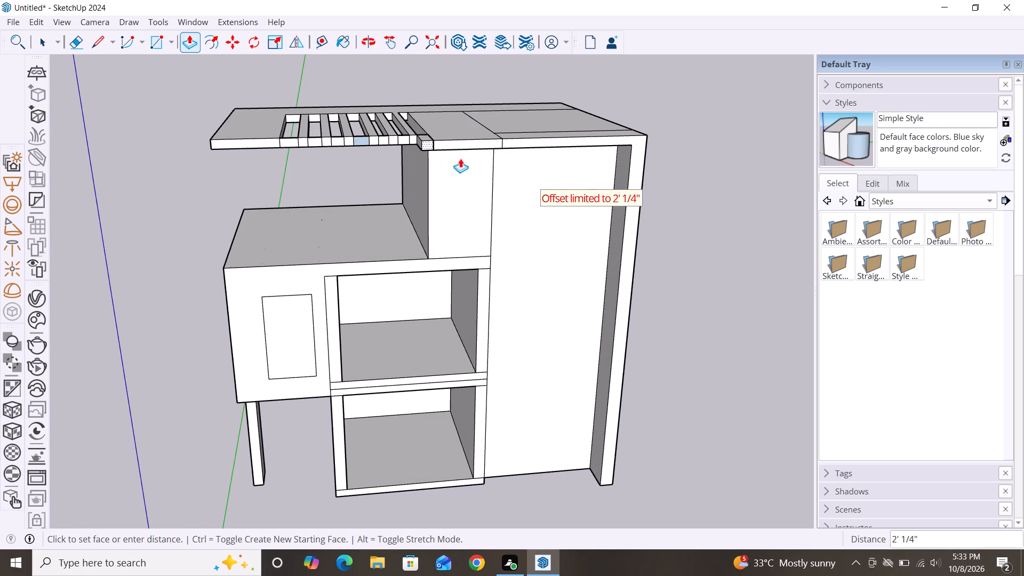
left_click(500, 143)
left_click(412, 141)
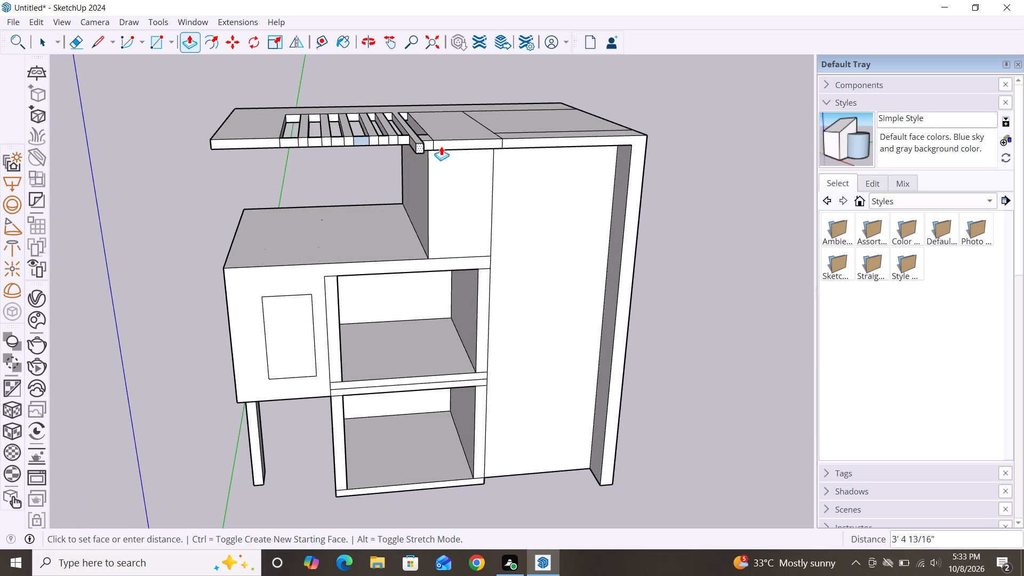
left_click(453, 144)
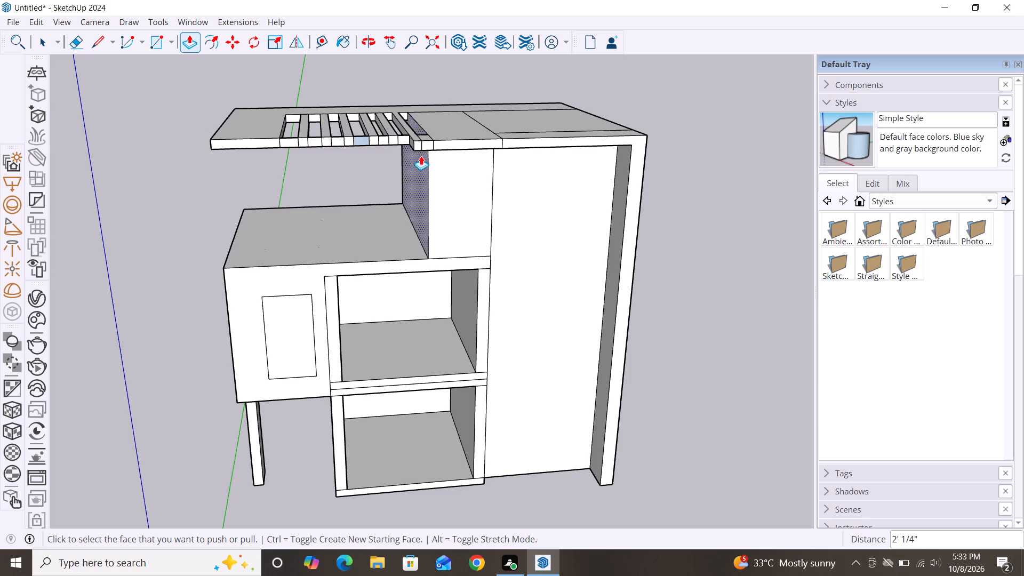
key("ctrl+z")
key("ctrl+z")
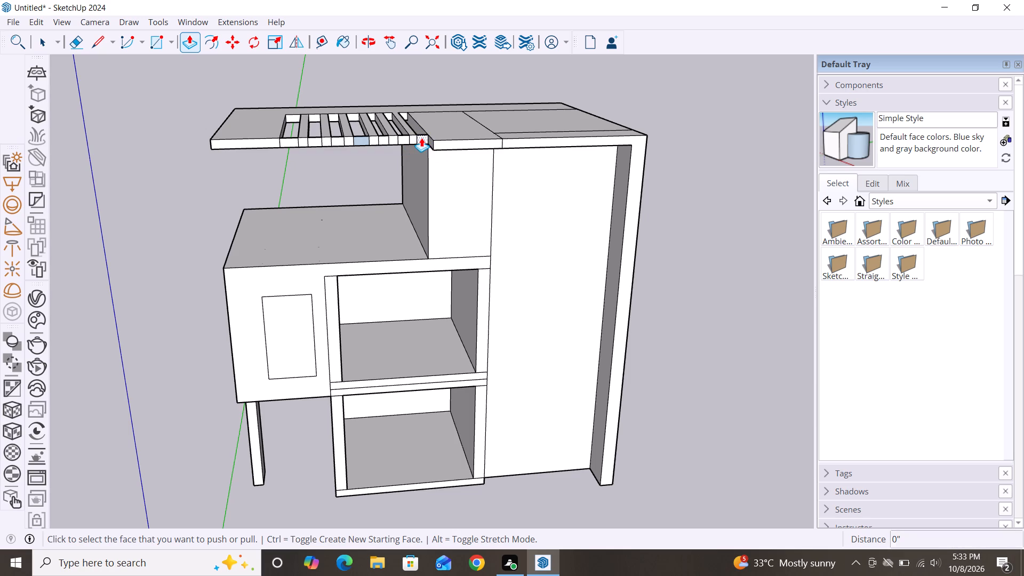
Pull the seven narrow front faces of the beamed roof nearest the tower forward 2' 1/4" each, flush with the extended roof edge.
left_click(421, 138)
left_click(448, 141)
left_click(413, 140)
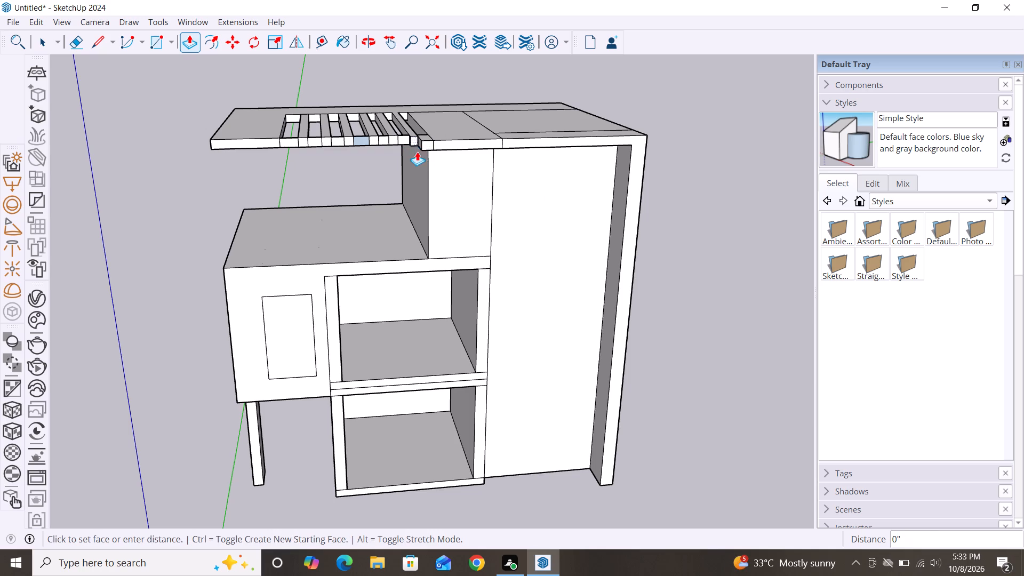
left_click(442, 147)
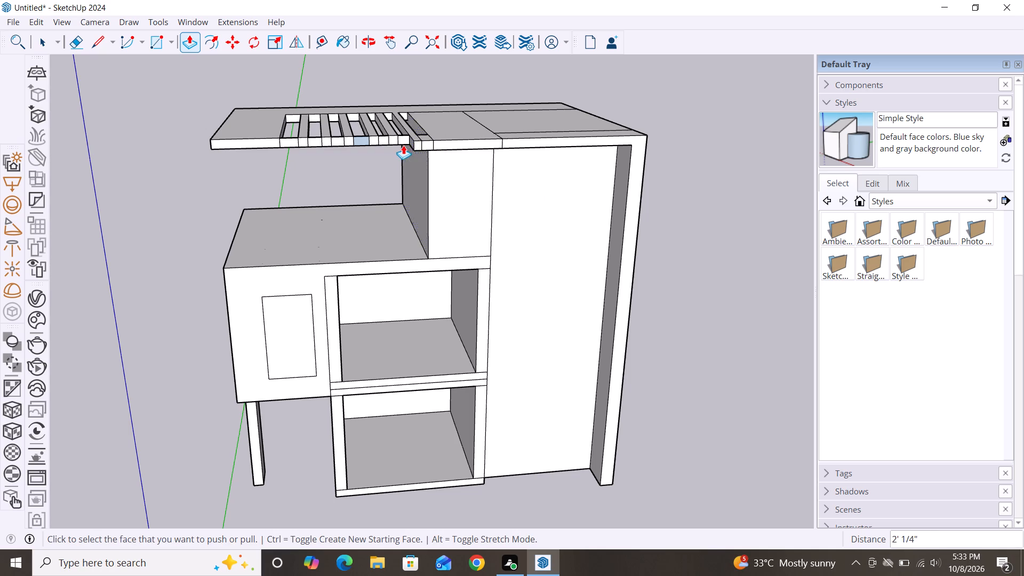
left_click(401, 142)
left_click(455, 147)
left_click(392, 140)
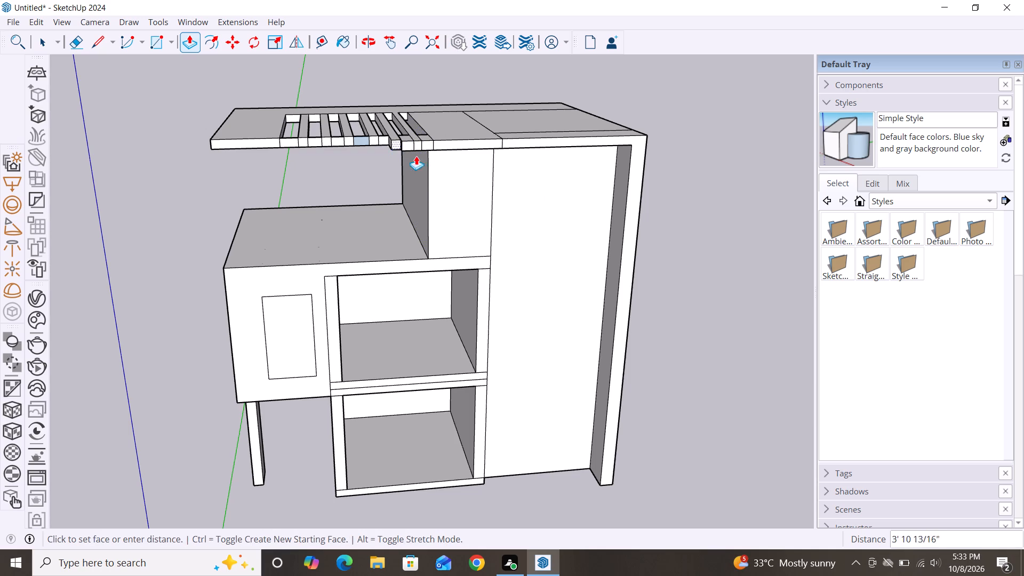
left_click(434, 147)
left_click(381, 141)
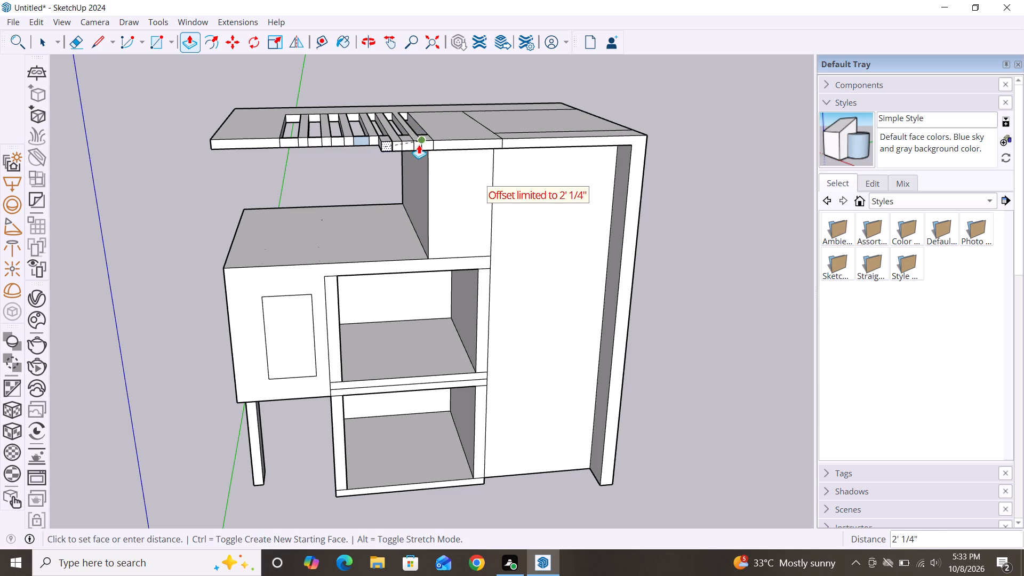
left_click(419, 143)
left_click(371, 137)
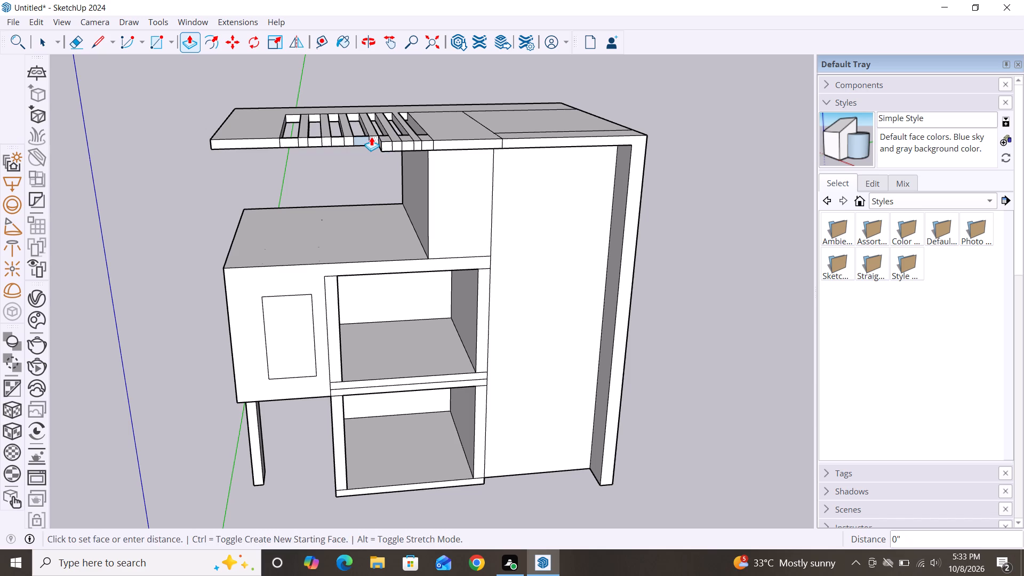
left_click(391, 146)
left_click(361, 141)
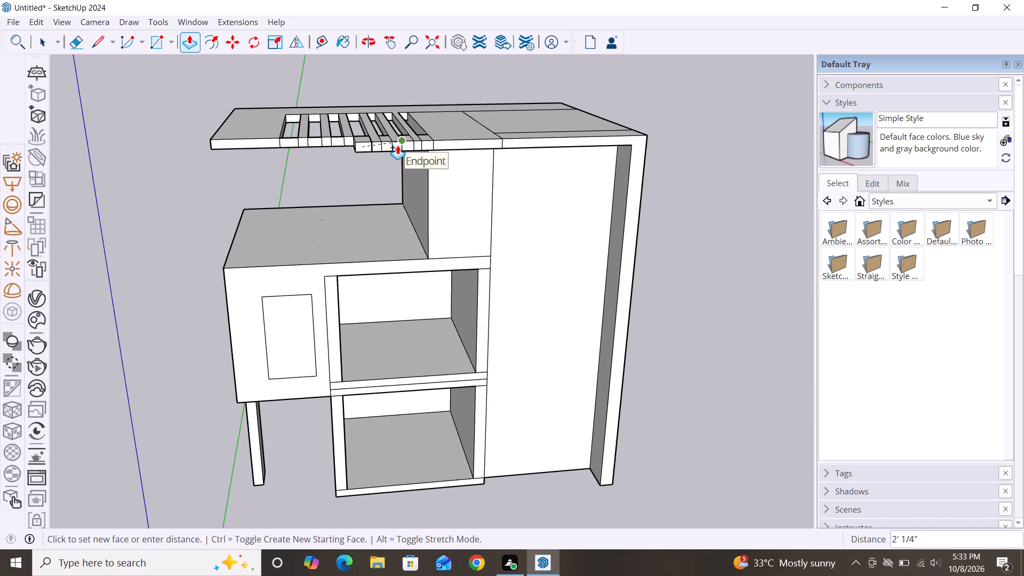
left_click(397, 145)
Pull the remaining six narrow front faces of the beamed roof section forward 2' 1/4" each, flush with the extended edge.
left_click(350, 137)
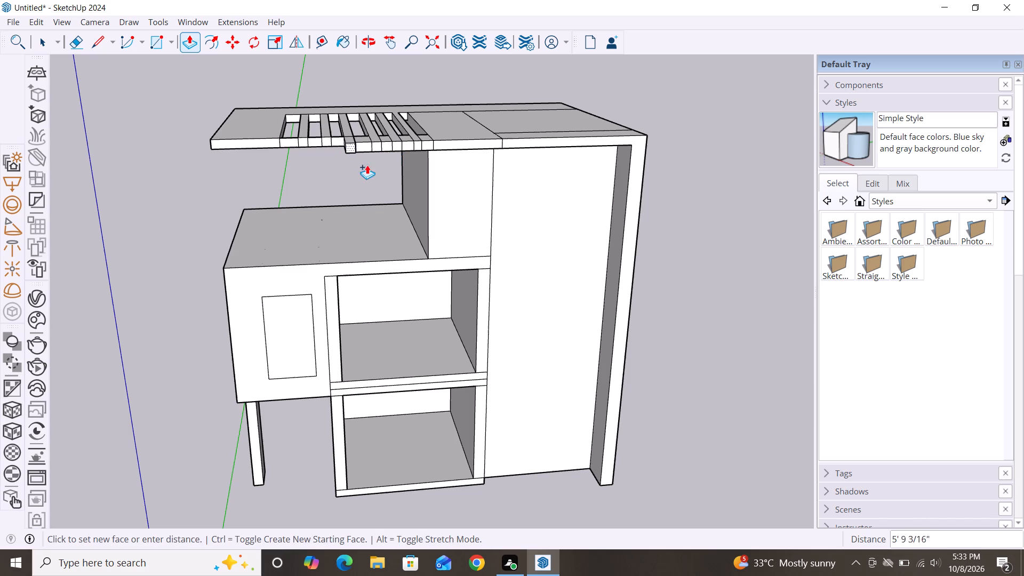
left_click(403, 150)
left_click(342, 143)
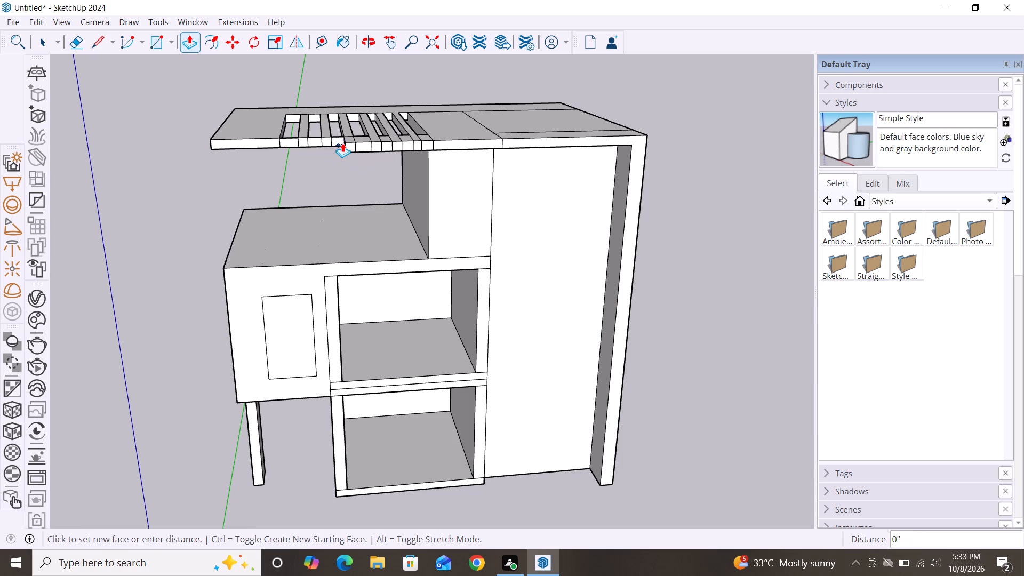
left_click(382, 146)
left_click(330, 142)
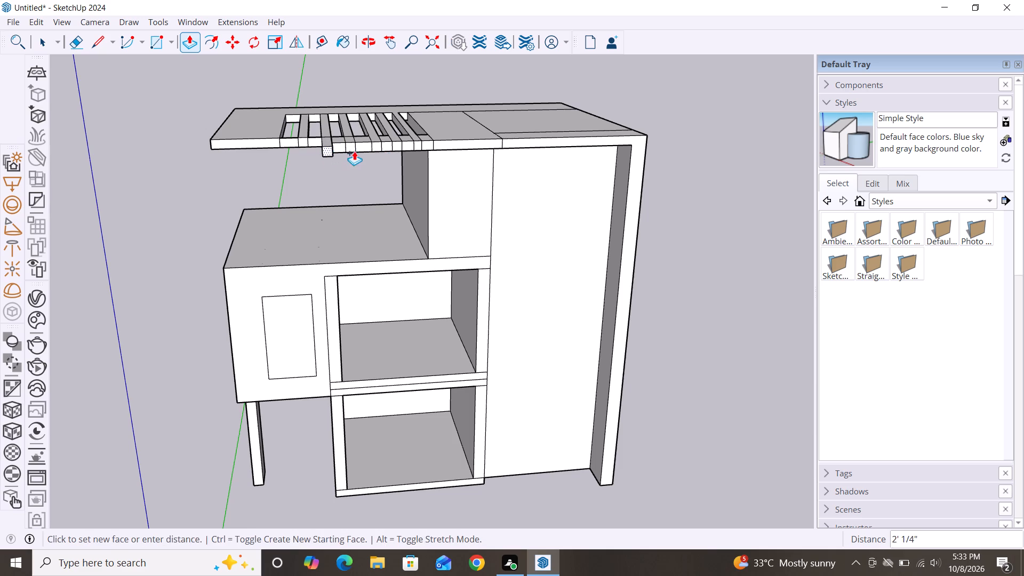
left_click(359, 147)
left_click(315, 143)
left_click(341, 147)
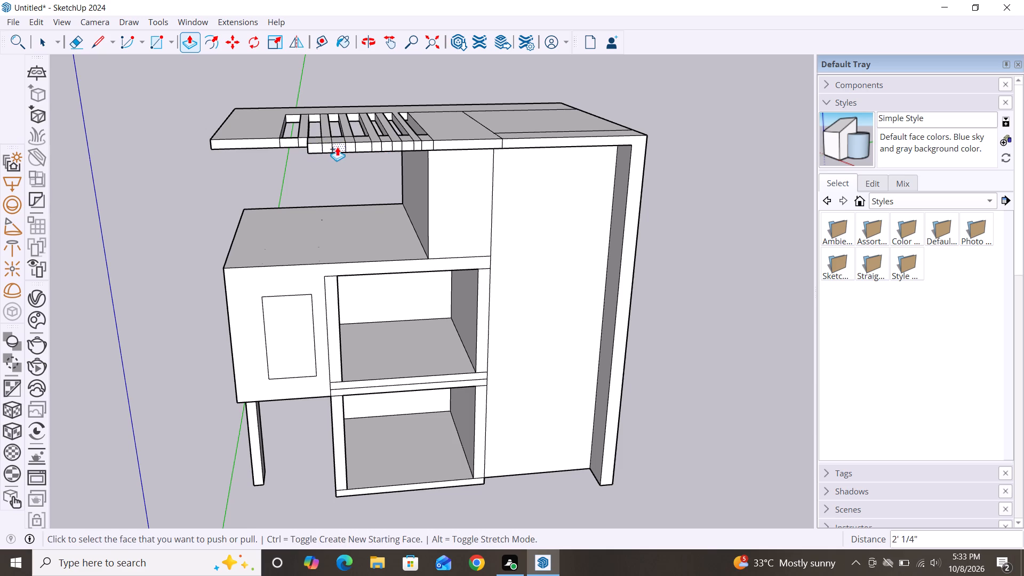
left_click(298, 137)
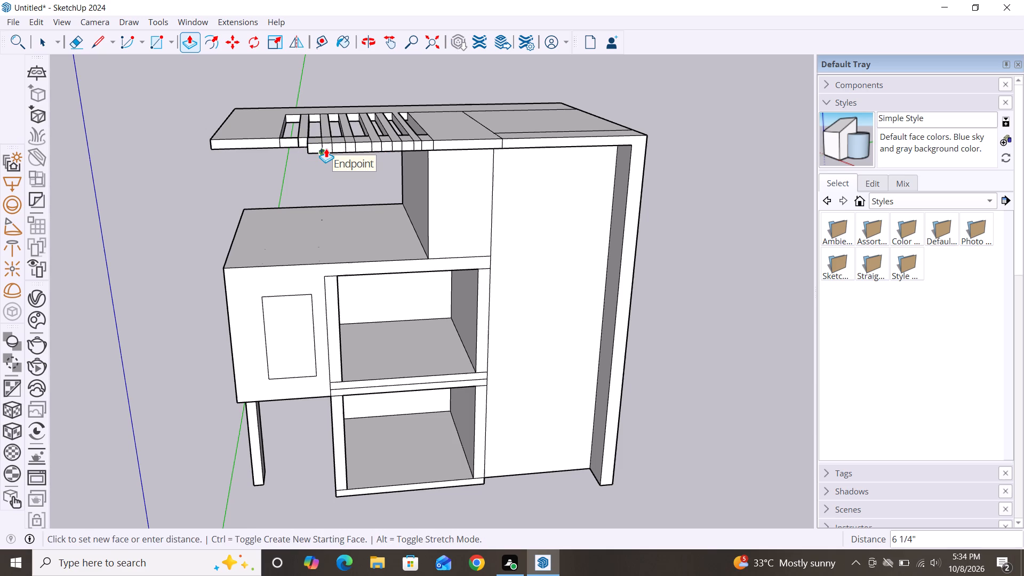
key("ctrl+z")
left_click(303, 143)
left_click(343, 146)
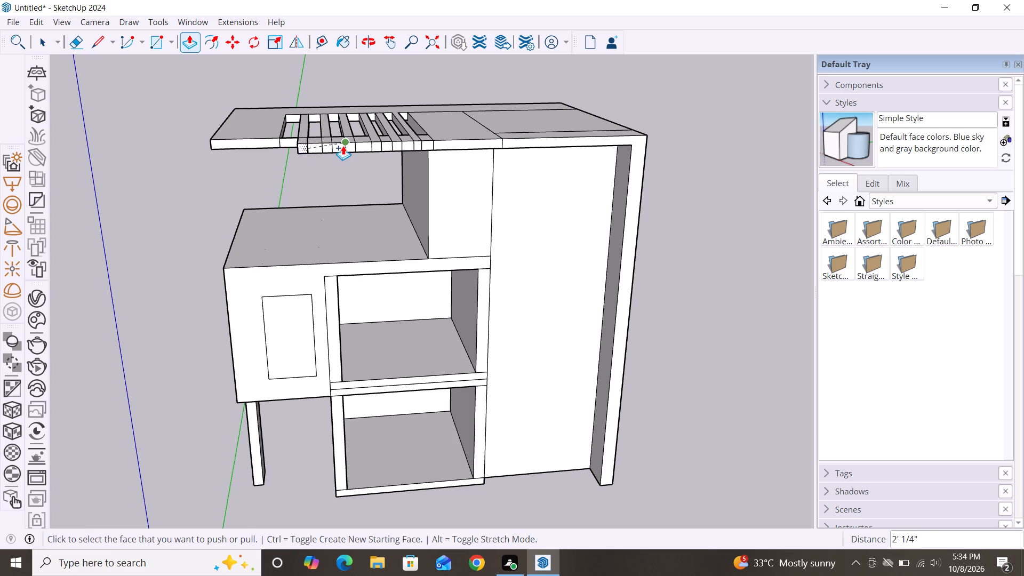
left_click(291, 143)
left_click(331, 150)
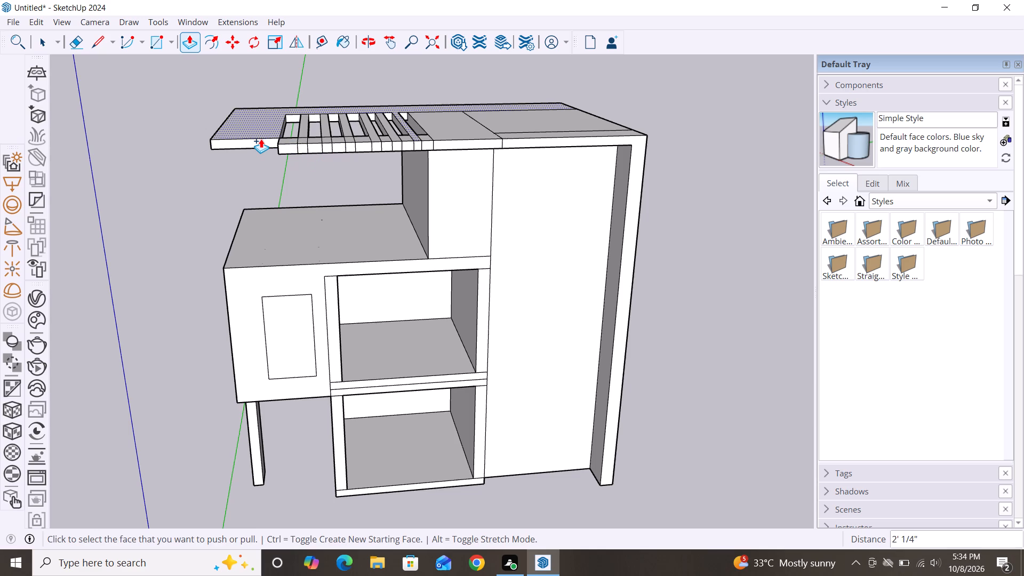
Pull the roof's outer front edge face, beyond the beams, forward 2' 1/4" to complete the straight front edge.
left_click(266, 145)
left_click(323, 148)
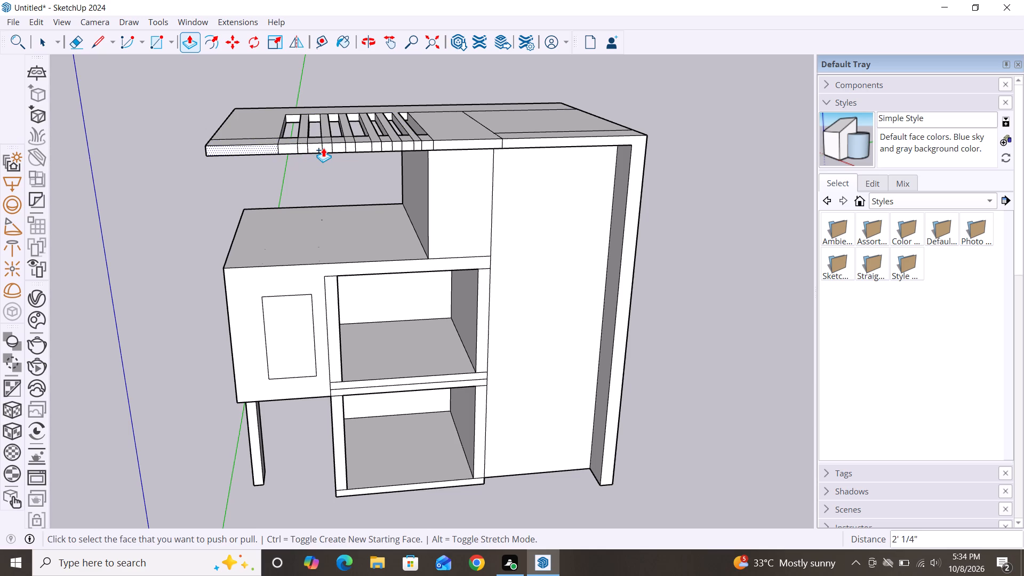
Examine the whole house from the front and both sides to check the extended roof edge.
scroll(323, 147, "down", 5)
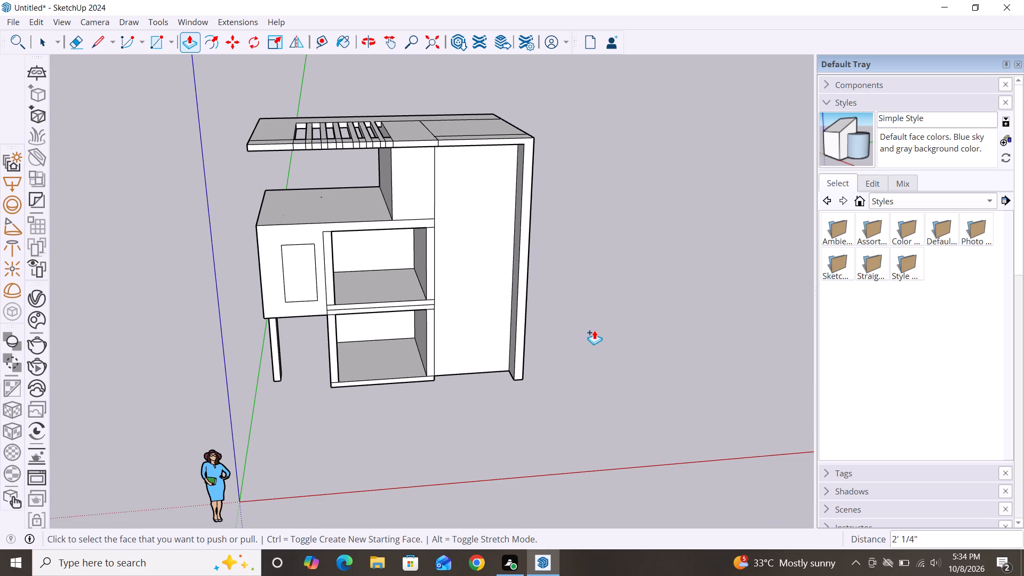
middle_click_drag(594, 330, 467, 354, "alt")
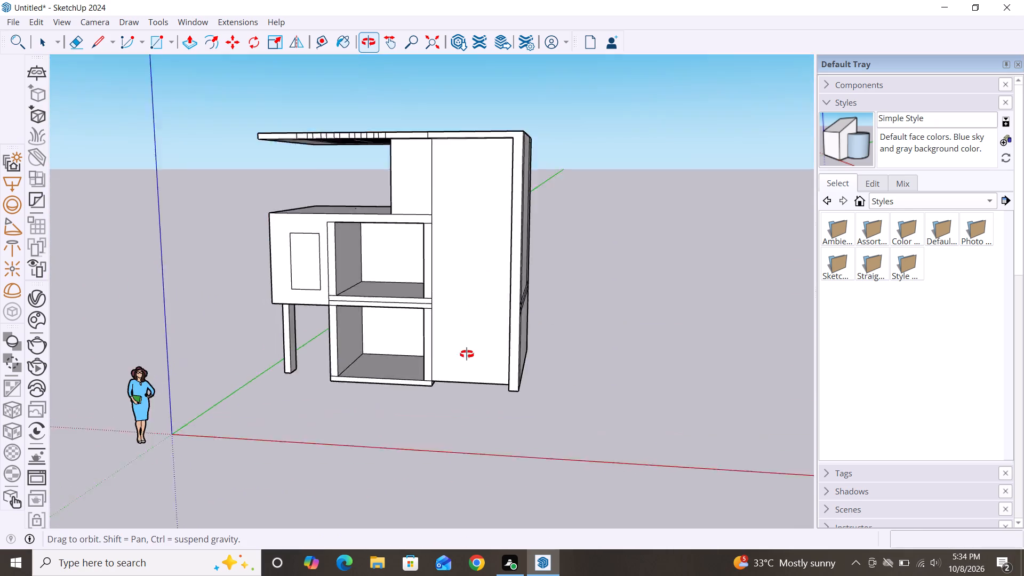
middle_click_drag(467, 354, 467, 357, "alt")
middle_click_drag(438, 307, 593, 261, "alt")
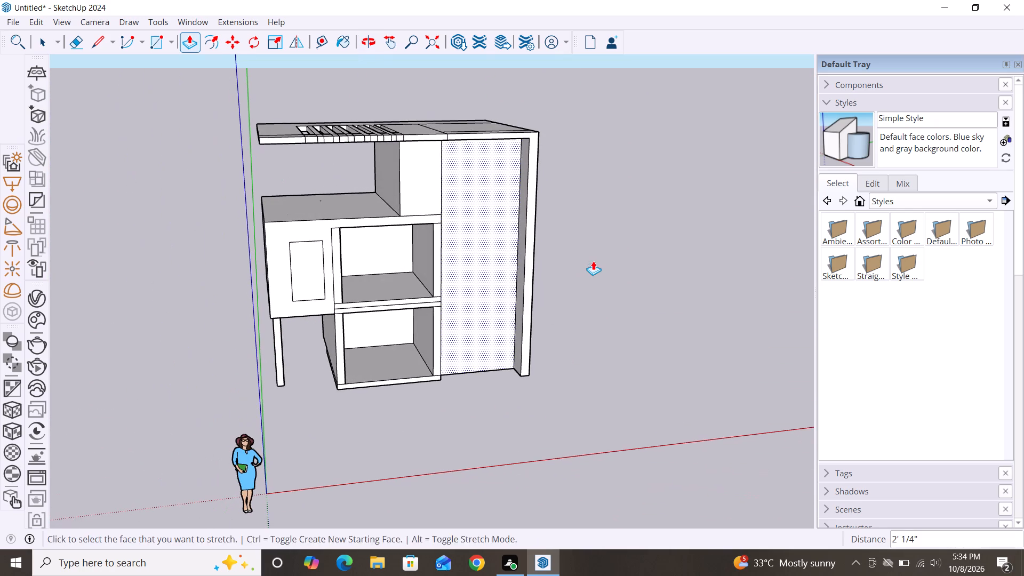
scroll(395, 251, "down", 1)
middle_click_drag(373, 300, 575, 337, "alt")
scroll(575, 337, "down", 1, "alt")
scroll(318, 199, "down", 2)
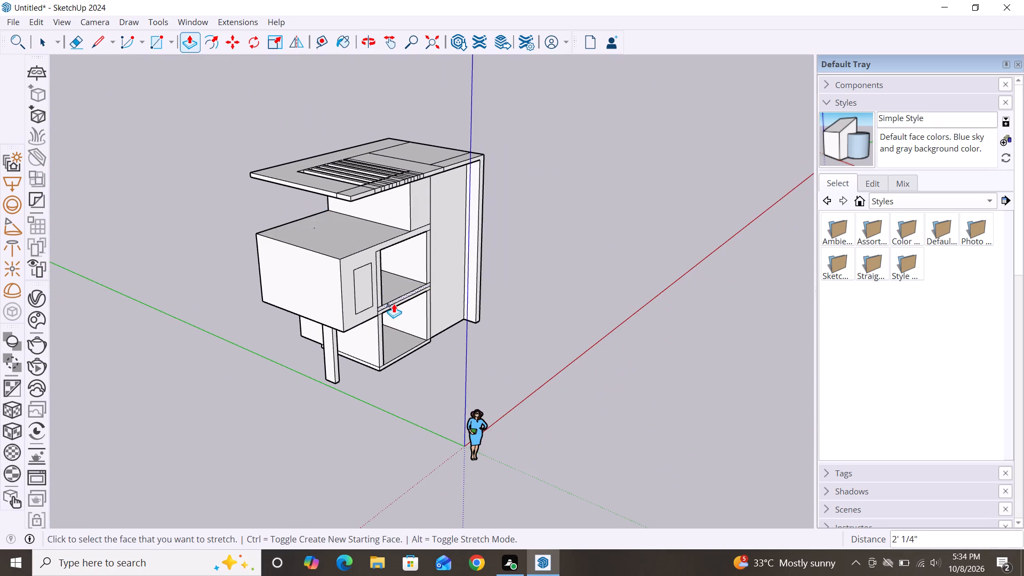
middle_click_drag(394, 303, 121, 329, "alt")
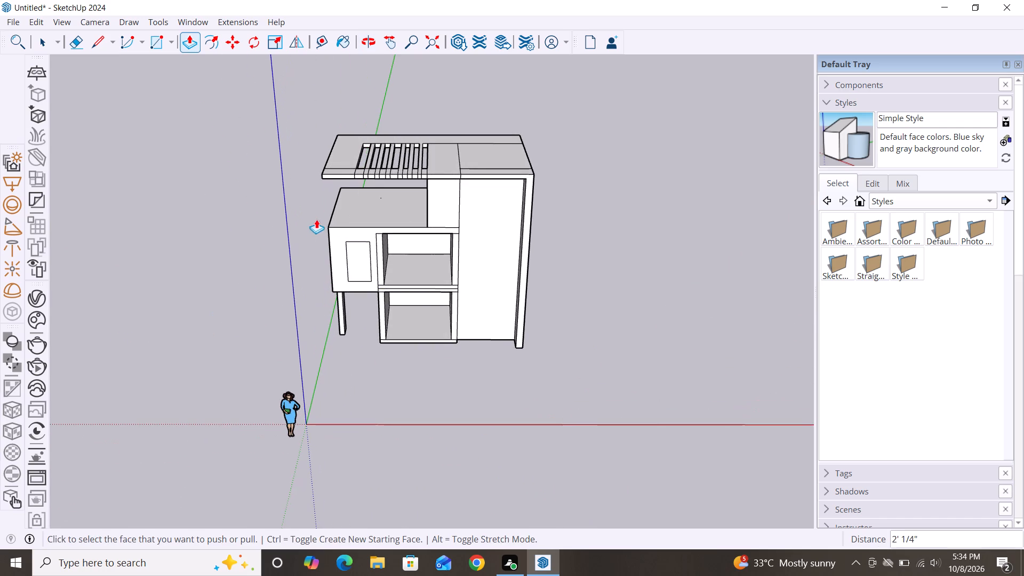
Erase the leftover seam line on the roof top between the outer end and the first beam opening.
middle_click_drag(369, 184, 365, 297, "alt")
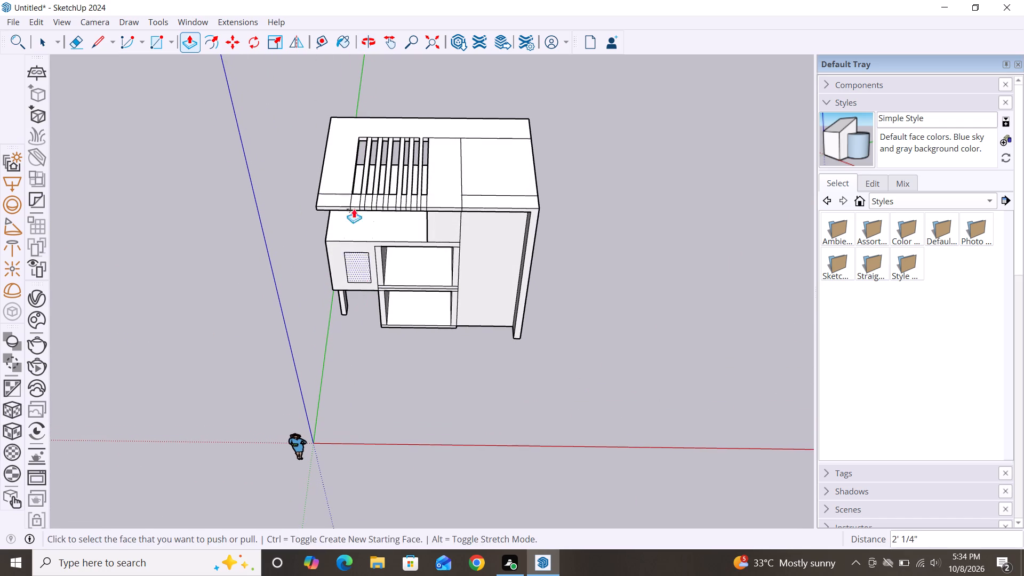
scroll(346, 178, "up", 6)
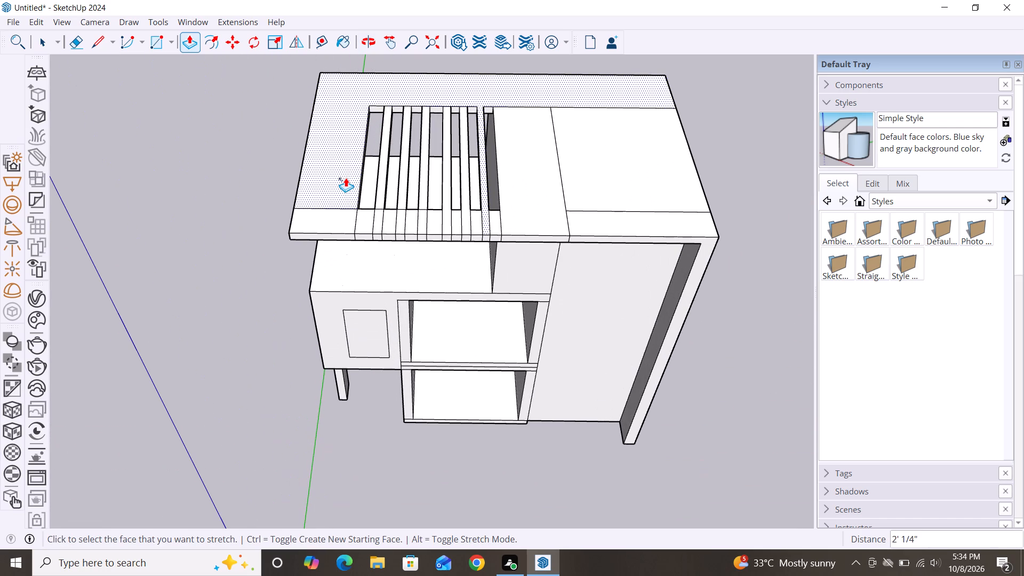
key("space")
key("r")
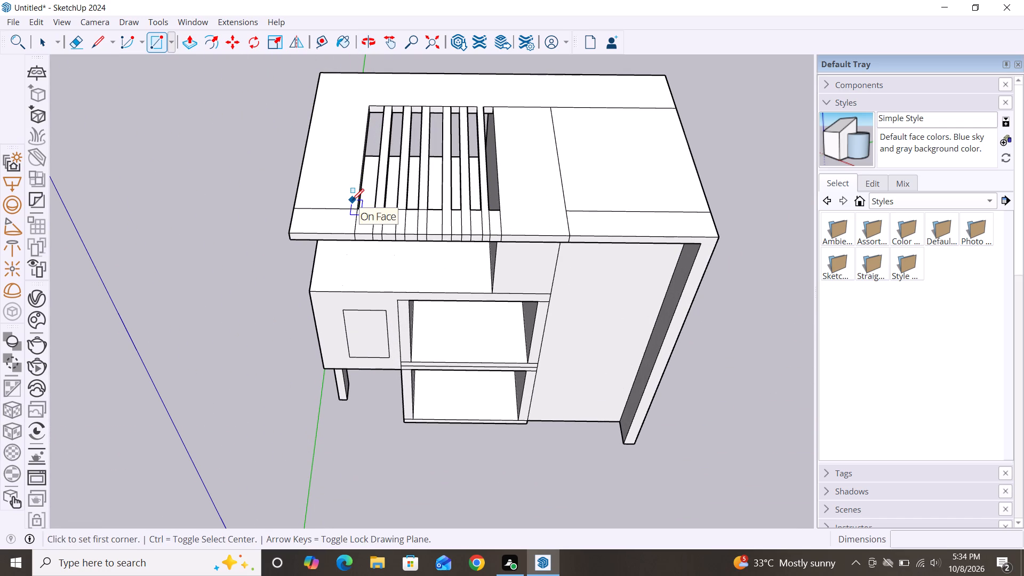
key("e")
left_click(338, 207)
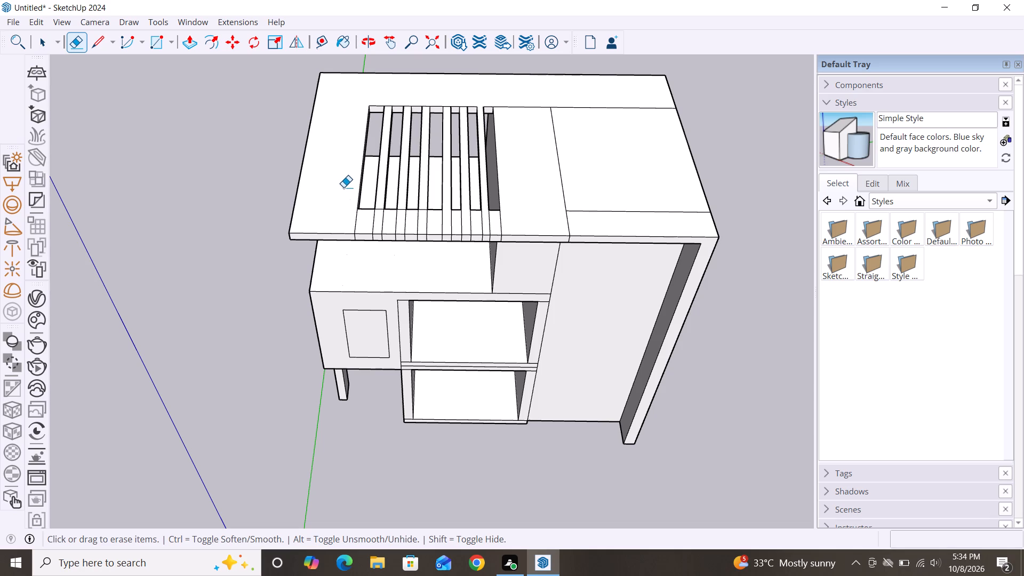
scroll(343, 187, "down", 5)
key("space")
Inspect the roof's front edge and beam ends where they meet the upper wall beside the tower.
middle_click(449, 346)
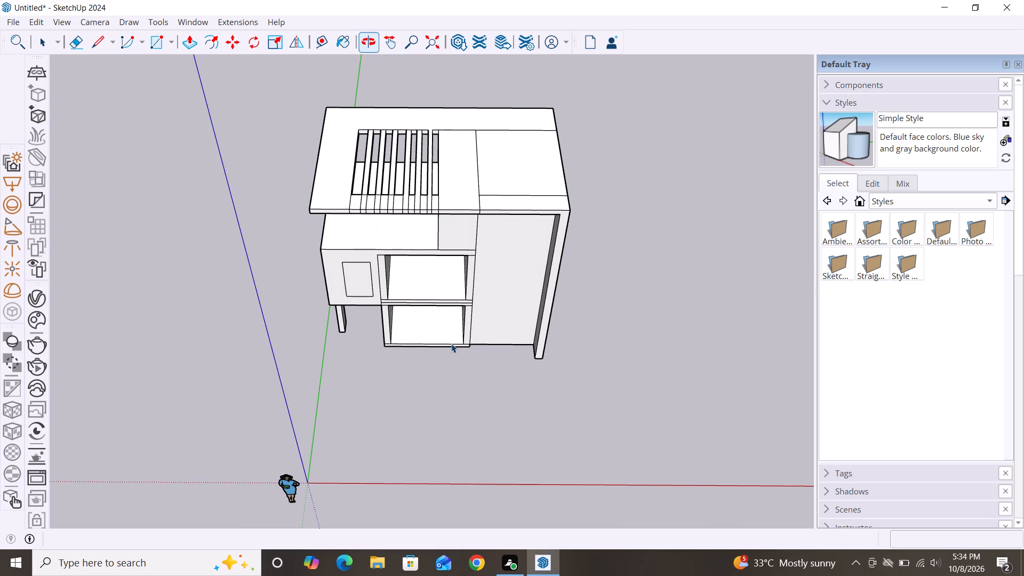
middle_click_drag(455, 349, 477, 169, "alt")
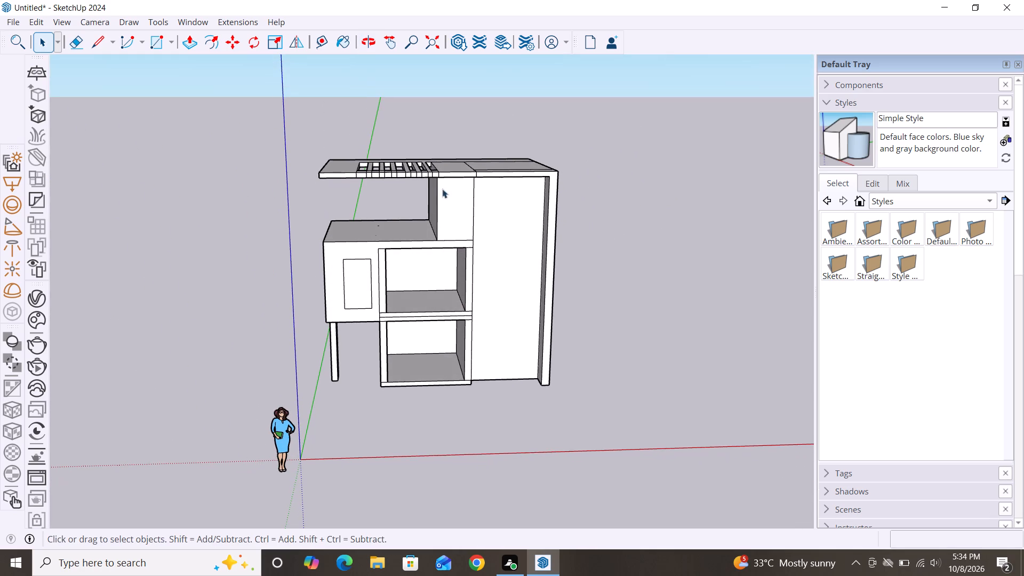
scroll(434, 186, "up", 10)
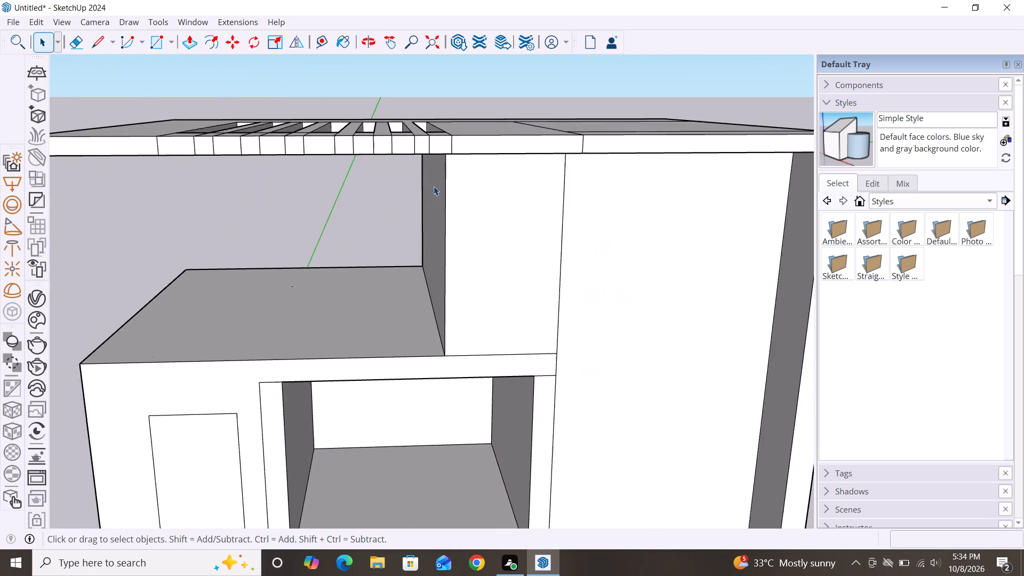
scroll(434, 186, "up", 1)
scroll(404, 189, "down", 5)
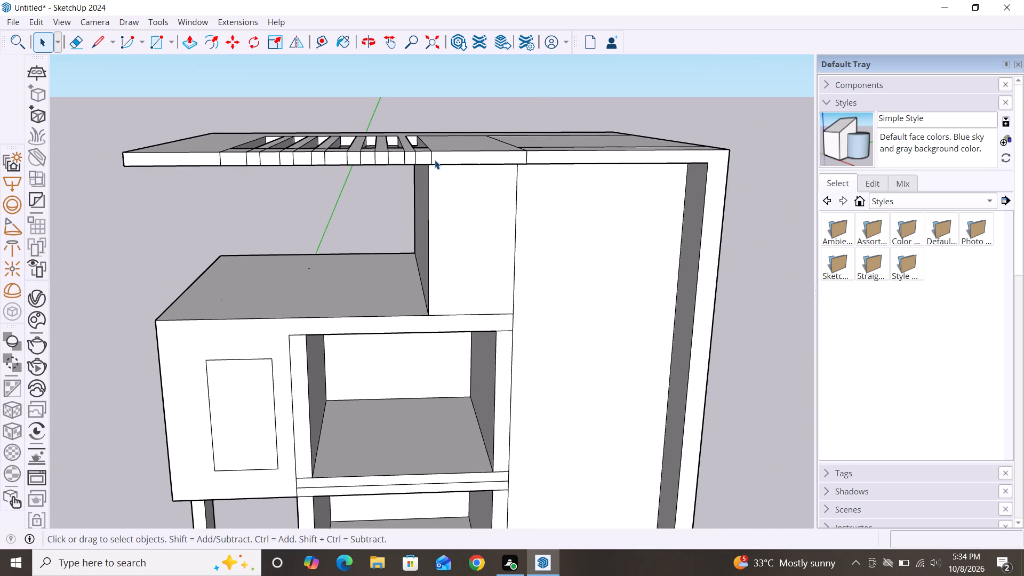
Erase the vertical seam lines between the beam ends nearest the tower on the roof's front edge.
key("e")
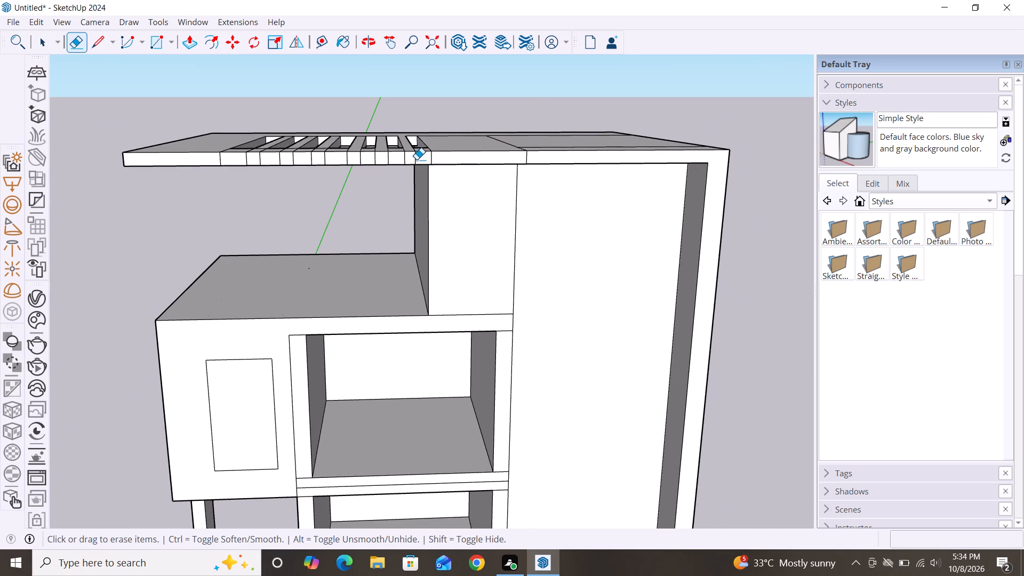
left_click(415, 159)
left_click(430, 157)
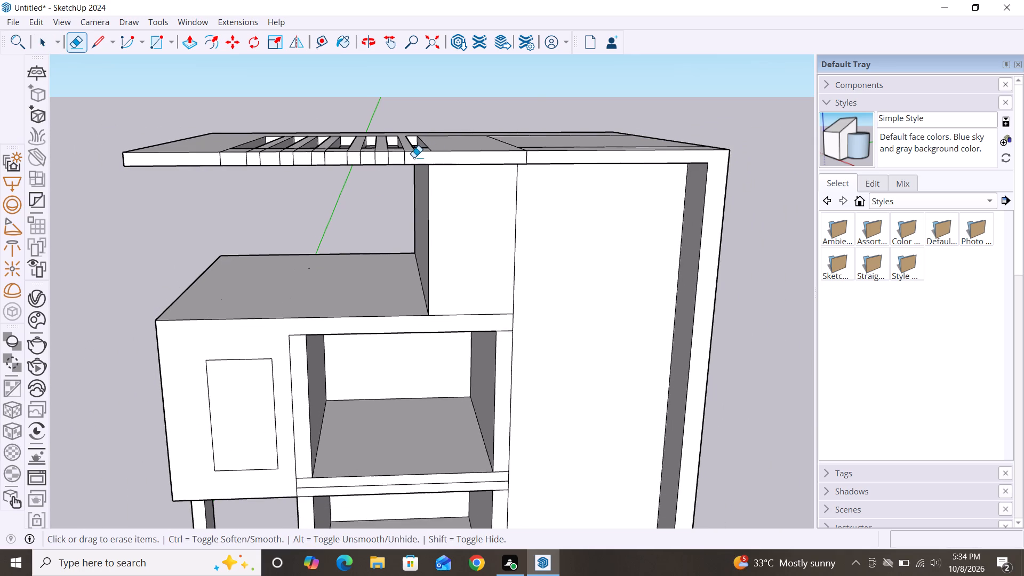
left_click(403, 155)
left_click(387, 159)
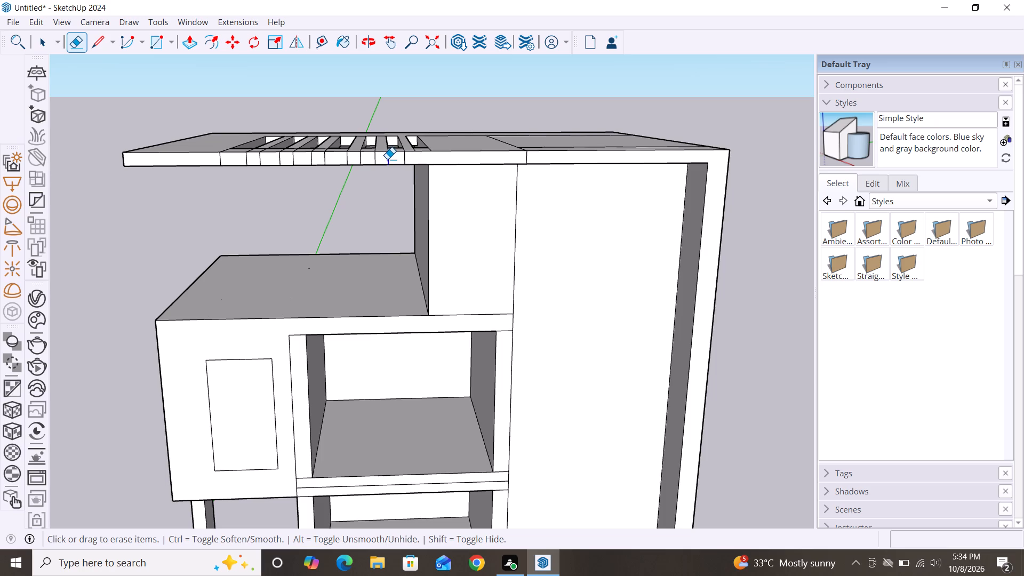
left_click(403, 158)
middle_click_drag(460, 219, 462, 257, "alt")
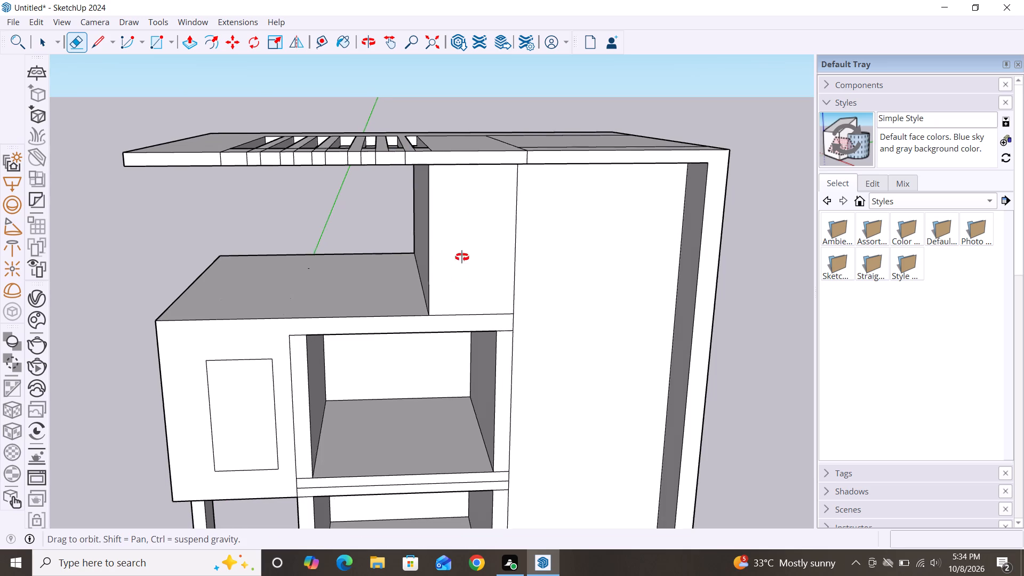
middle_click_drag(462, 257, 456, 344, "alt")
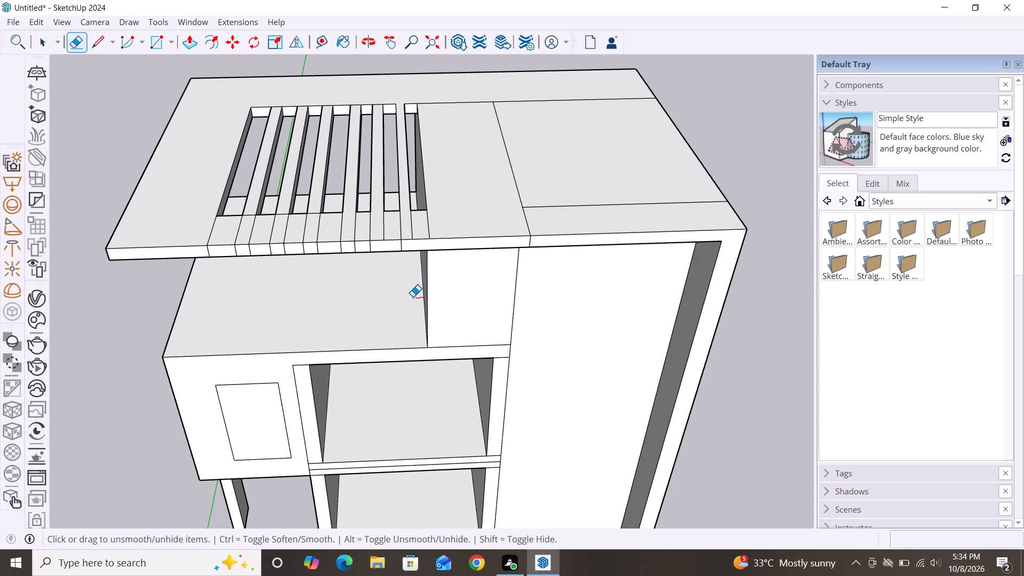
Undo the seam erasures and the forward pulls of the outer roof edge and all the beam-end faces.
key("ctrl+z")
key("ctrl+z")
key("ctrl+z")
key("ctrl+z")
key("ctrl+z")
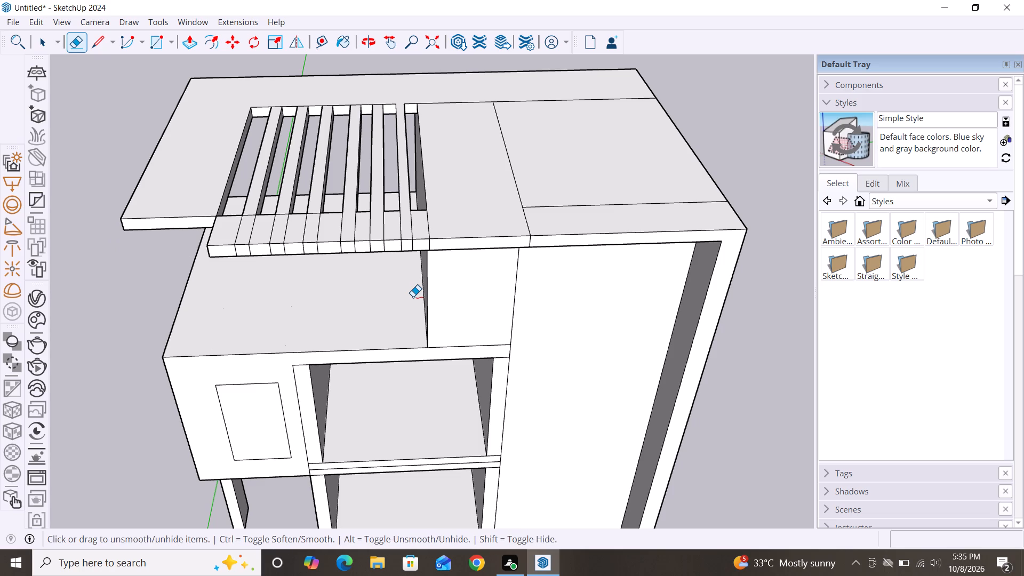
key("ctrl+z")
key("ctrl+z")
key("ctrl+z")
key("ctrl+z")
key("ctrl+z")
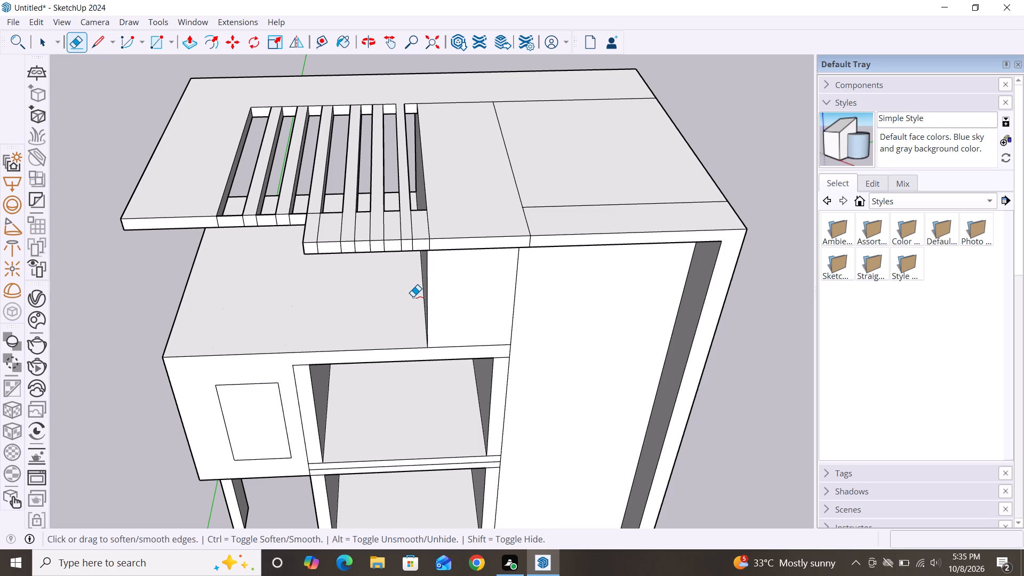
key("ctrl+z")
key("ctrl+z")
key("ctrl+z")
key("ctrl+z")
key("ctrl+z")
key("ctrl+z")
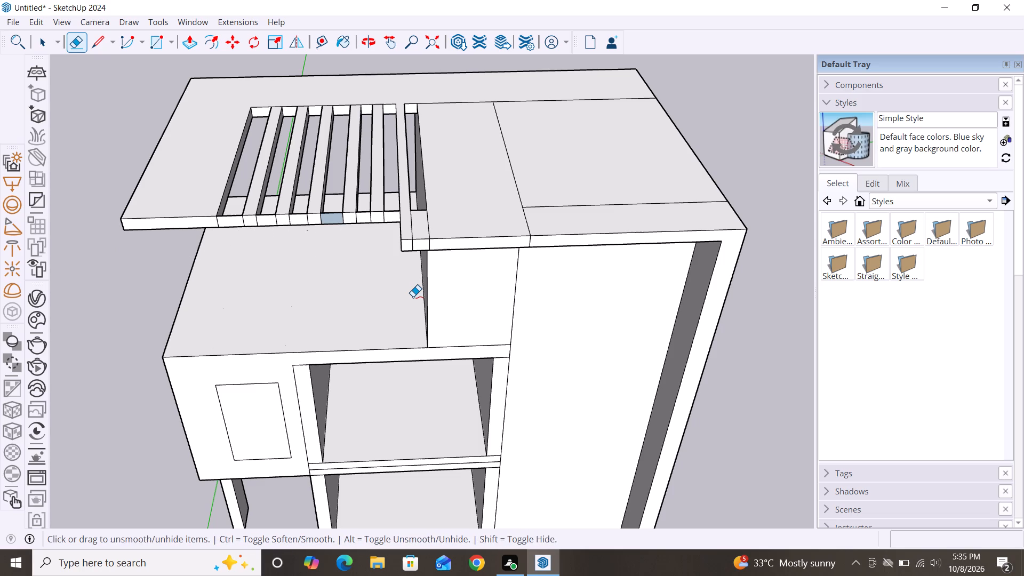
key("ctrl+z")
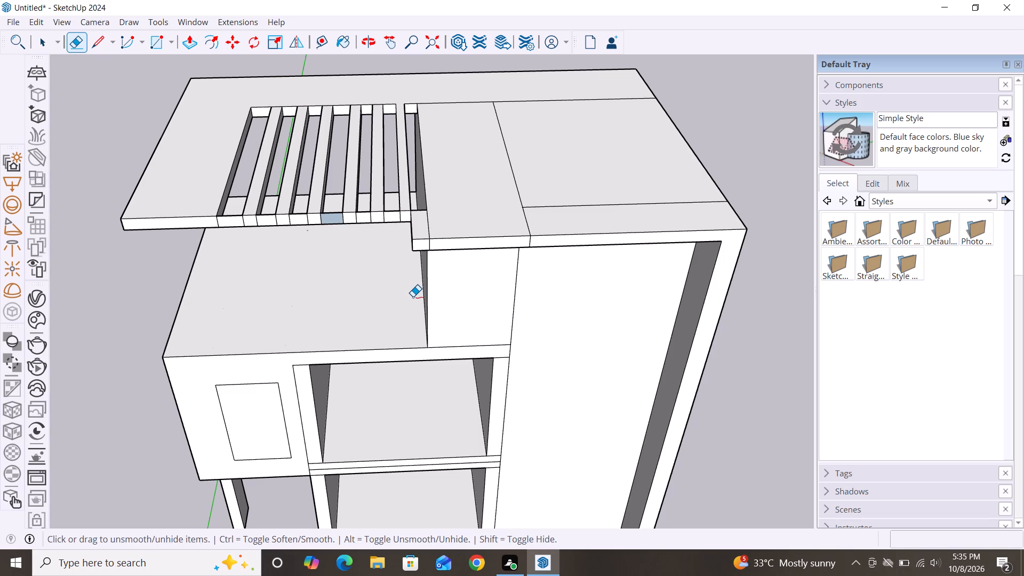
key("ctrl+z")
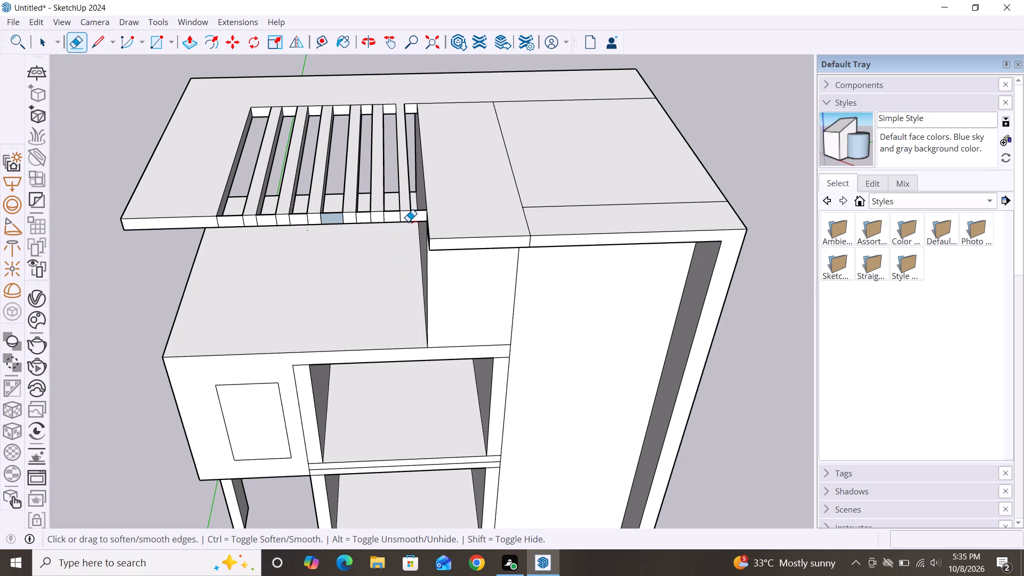
Pull the seven front edge faces nearest the tower forward 2' 1/4", one by one, flush with the roof's front edge beside the tower.
key("p")
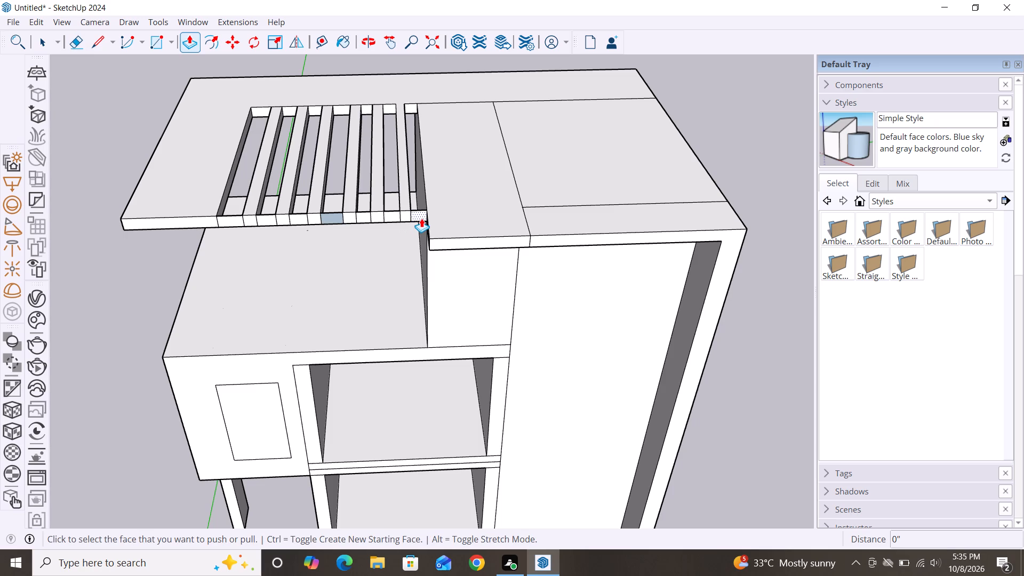
left_click(421, 218)
left_click(459, 247)
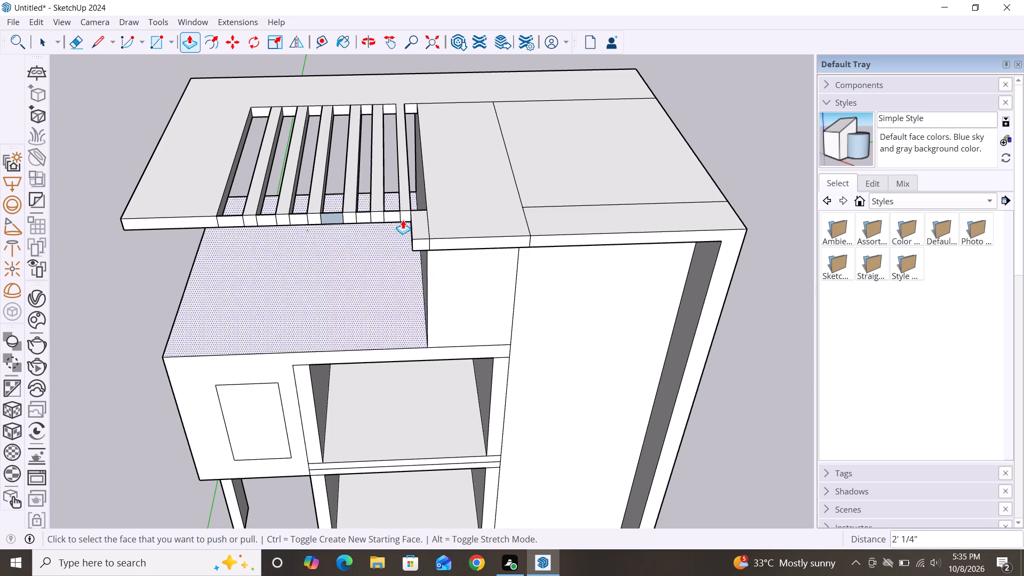
left_click(403, 216)
left_click(465, 240)
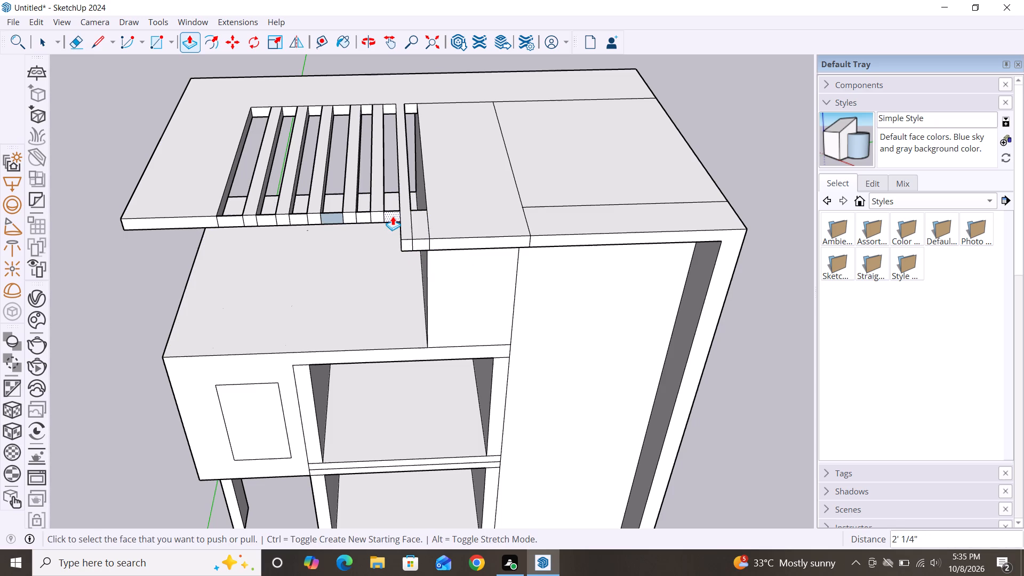
left_click(393, 216)
left_click(458, 250)
left_click(375, 222)
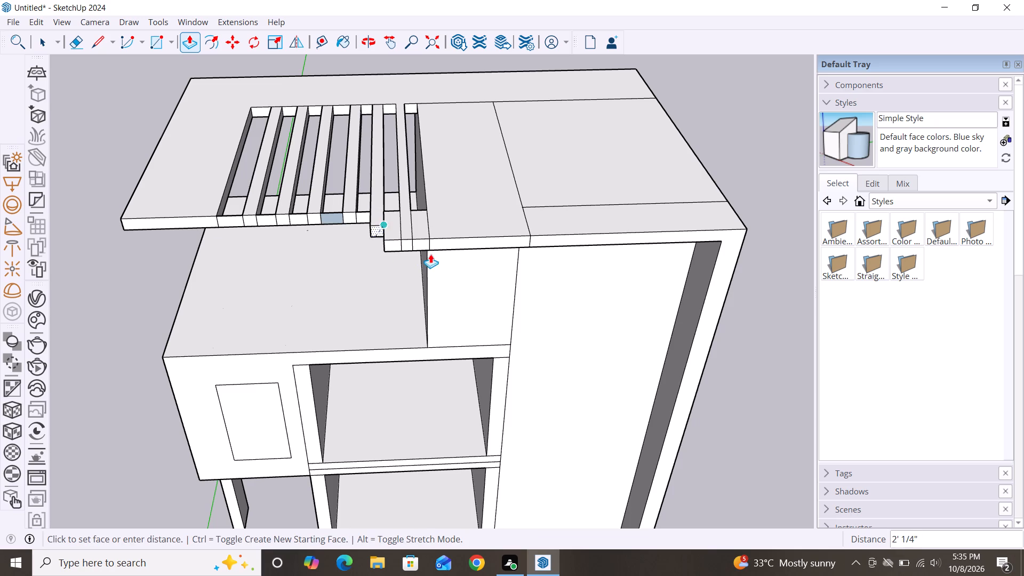
left_click(454, 246)
left_click(362, 221)
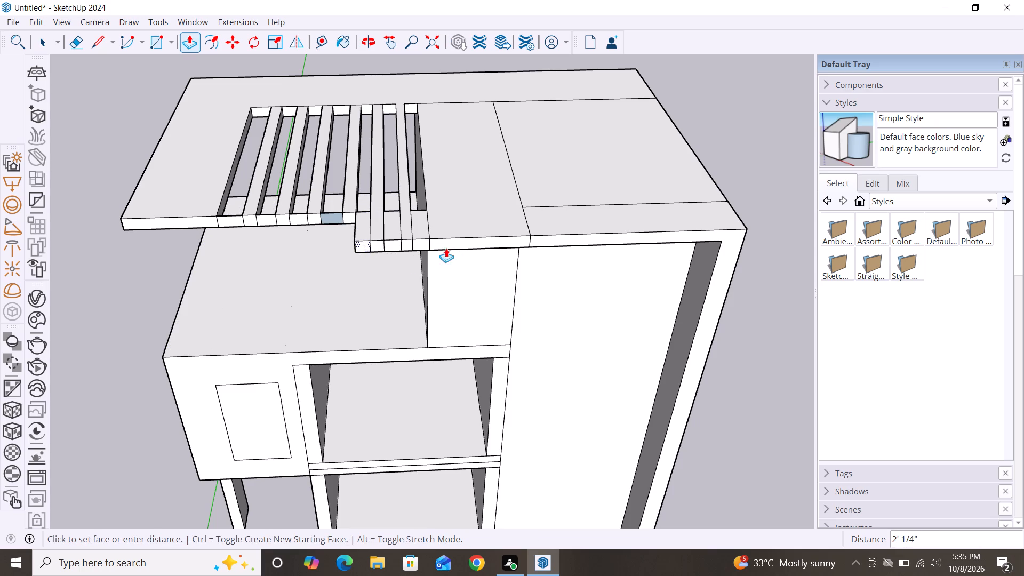
left_click(451, 246)
left_click(351, 219)
left_click(447, 246)
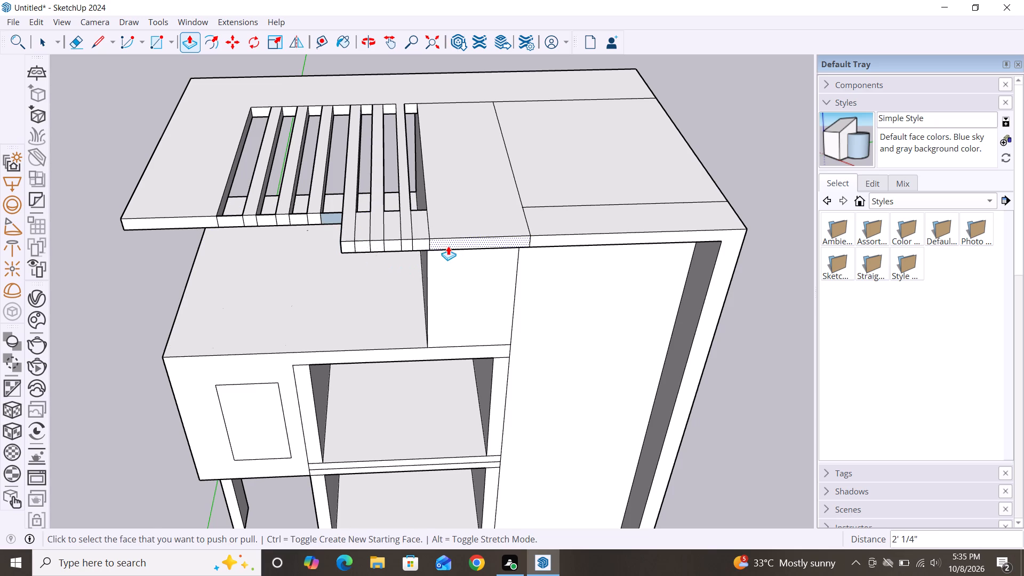
left_click(333, 221)
left_click(433, 250)
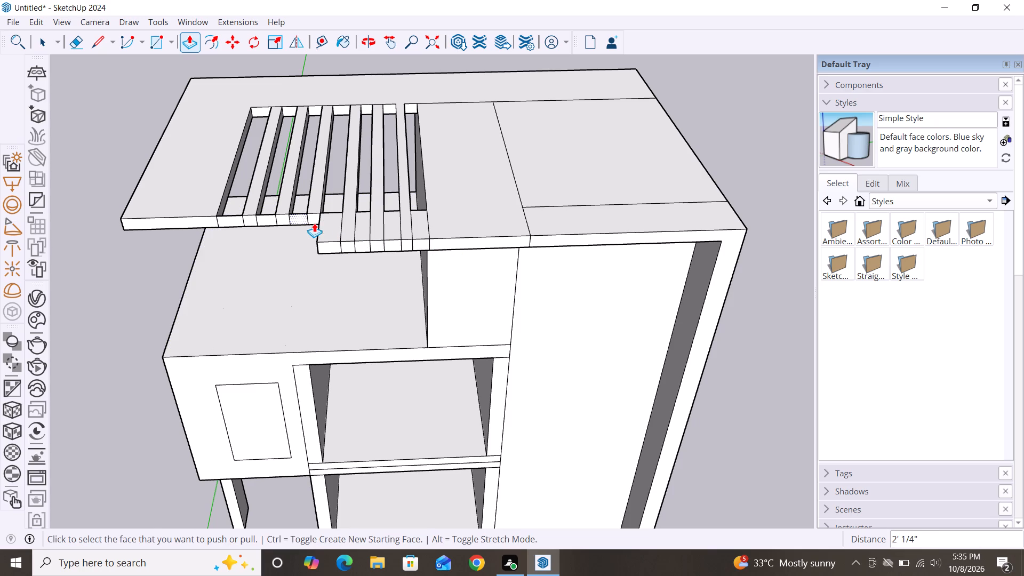
Pull the next five front edge faces along the pergola forward 2' 1/4", flush with the extended roof edge.
left_click(315, 223)
left_click(363, 244)
left_click(296, 220)
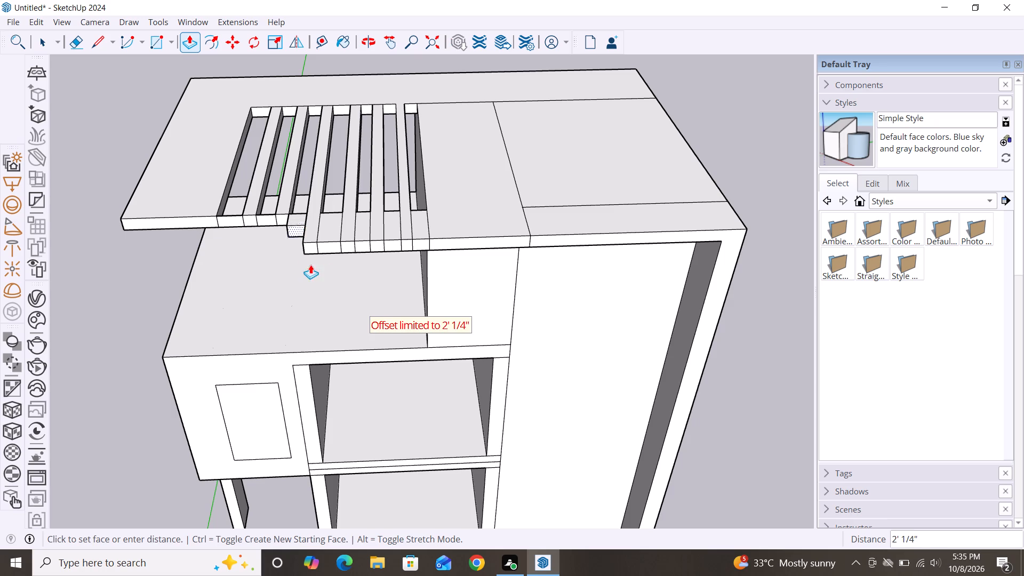
left_click(352, 248)
left_click(276, 219)
left_click(366, 248)
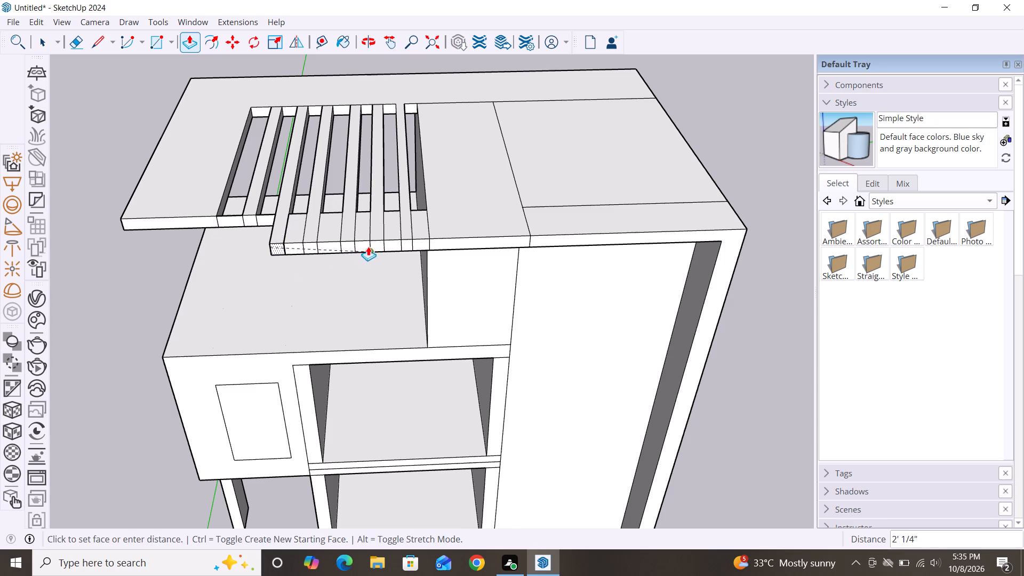
left_click(273, 221)
left_click(365, 253)
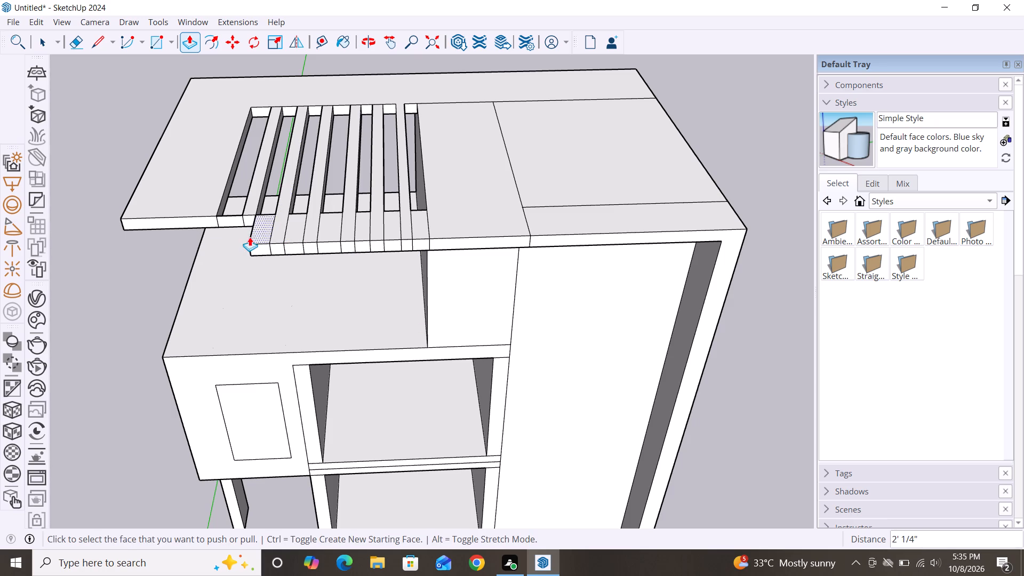
left_click(248, 220)
left_click_drag(248, 220, 243, 227)
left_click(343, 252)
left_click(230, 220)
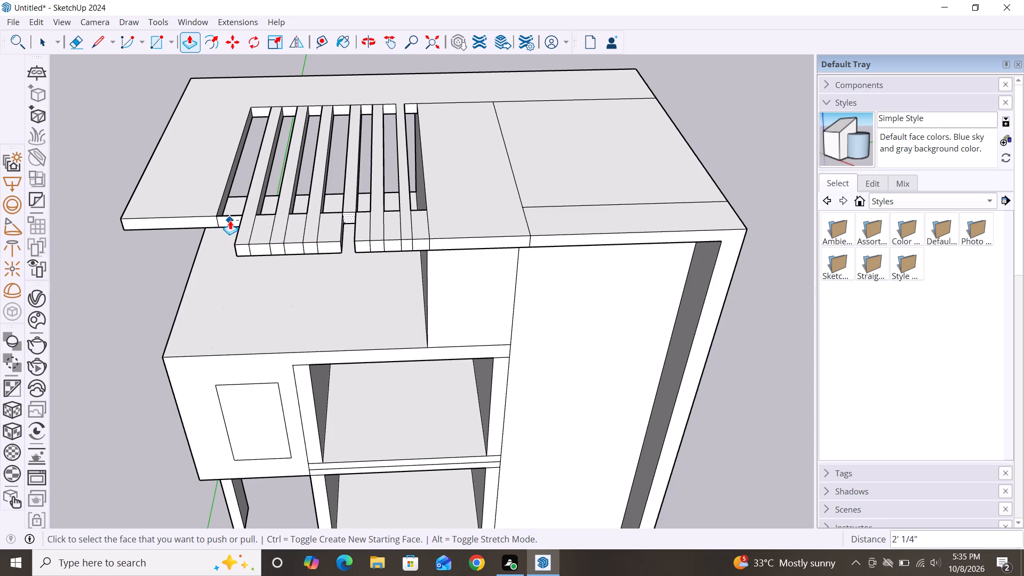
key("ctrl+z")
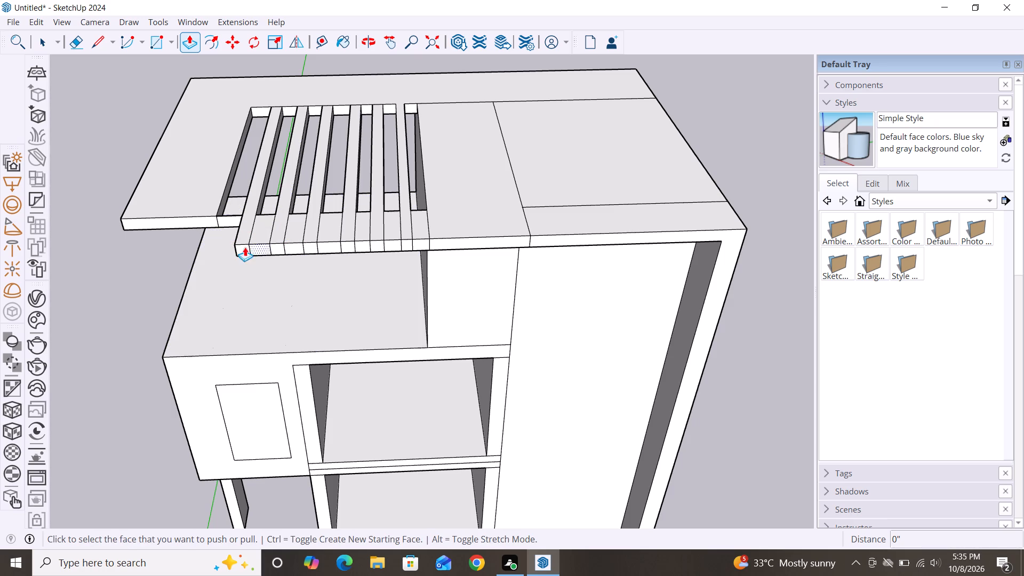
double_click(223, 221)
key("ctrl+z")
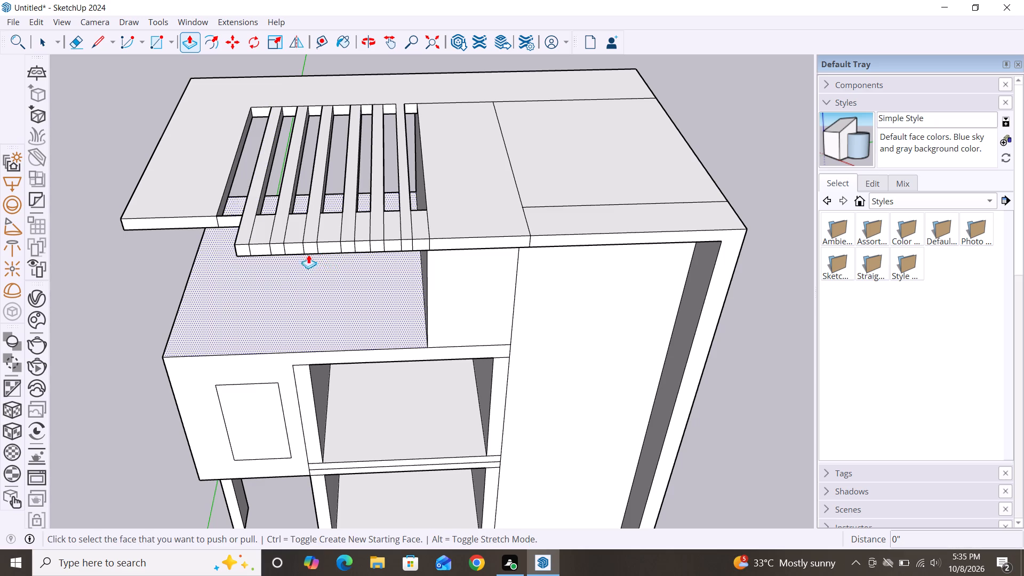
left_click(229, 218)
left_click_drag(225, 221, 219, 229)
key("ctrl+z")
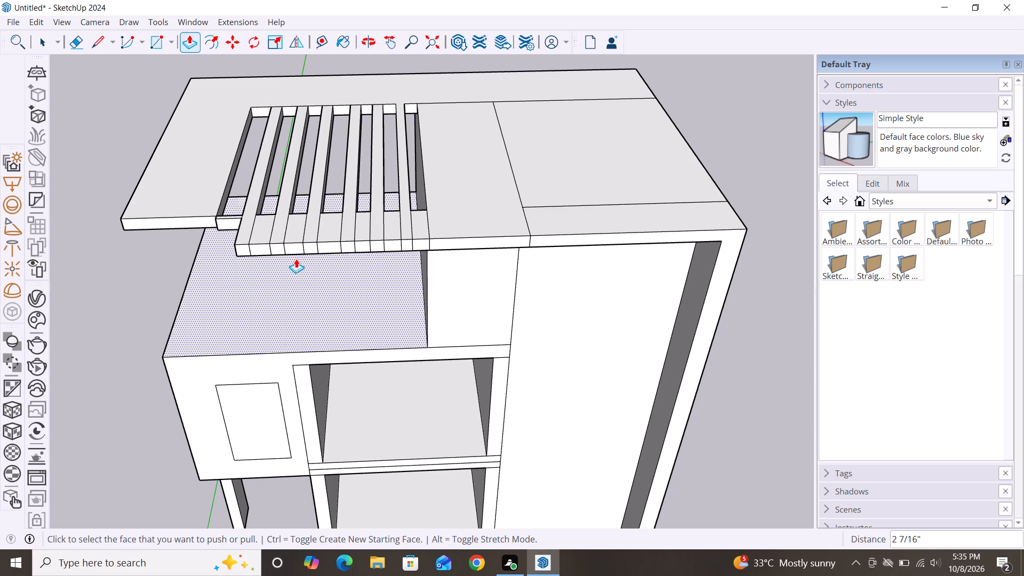
Pull the outermost pergola strip face and the roof's outer front edge face forward 2' 1/4" to complete the straight edge.
left_click(224, 223)
left_click(326, 251)
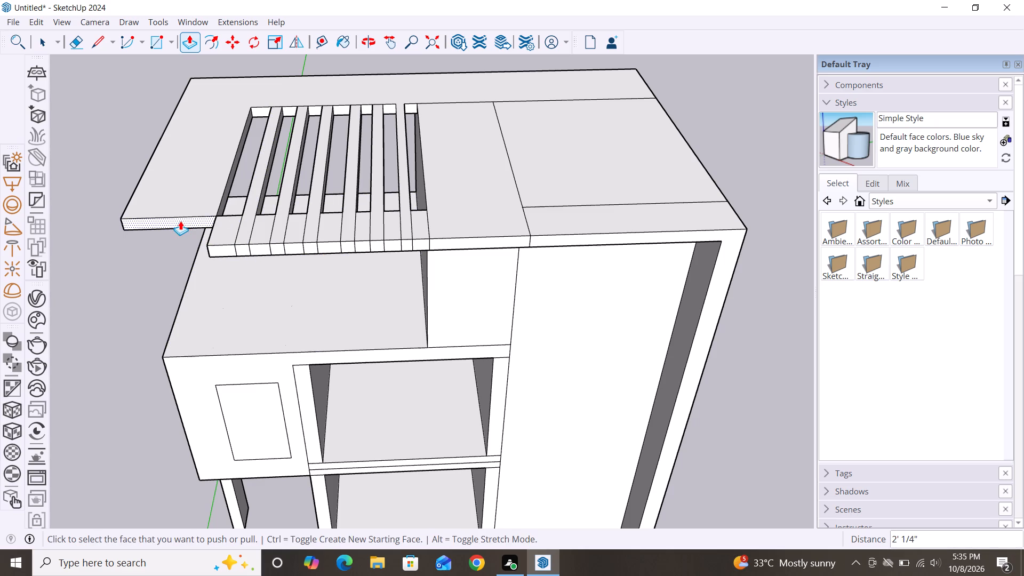
left_click(180, 221)
left_click(341, 250)
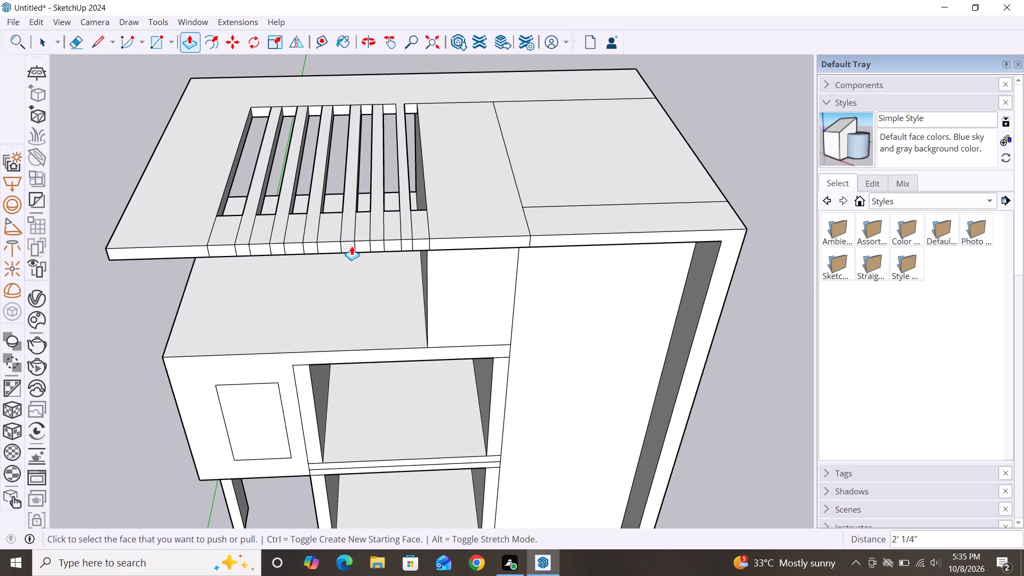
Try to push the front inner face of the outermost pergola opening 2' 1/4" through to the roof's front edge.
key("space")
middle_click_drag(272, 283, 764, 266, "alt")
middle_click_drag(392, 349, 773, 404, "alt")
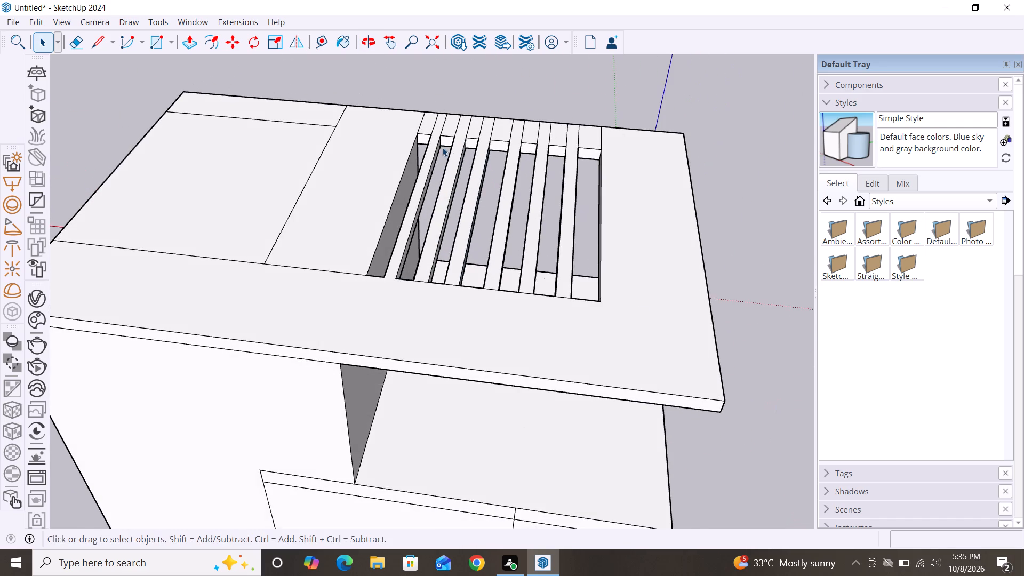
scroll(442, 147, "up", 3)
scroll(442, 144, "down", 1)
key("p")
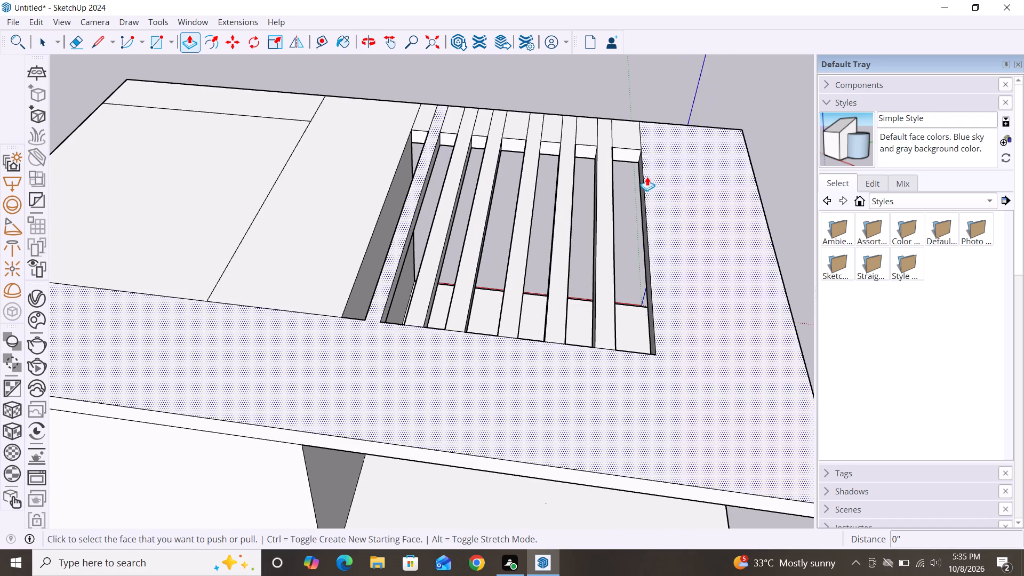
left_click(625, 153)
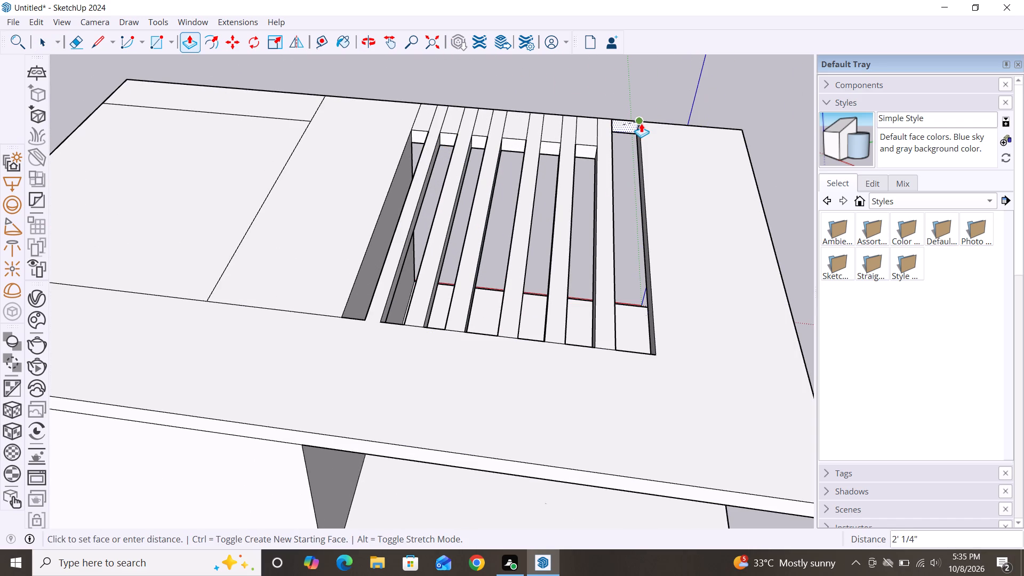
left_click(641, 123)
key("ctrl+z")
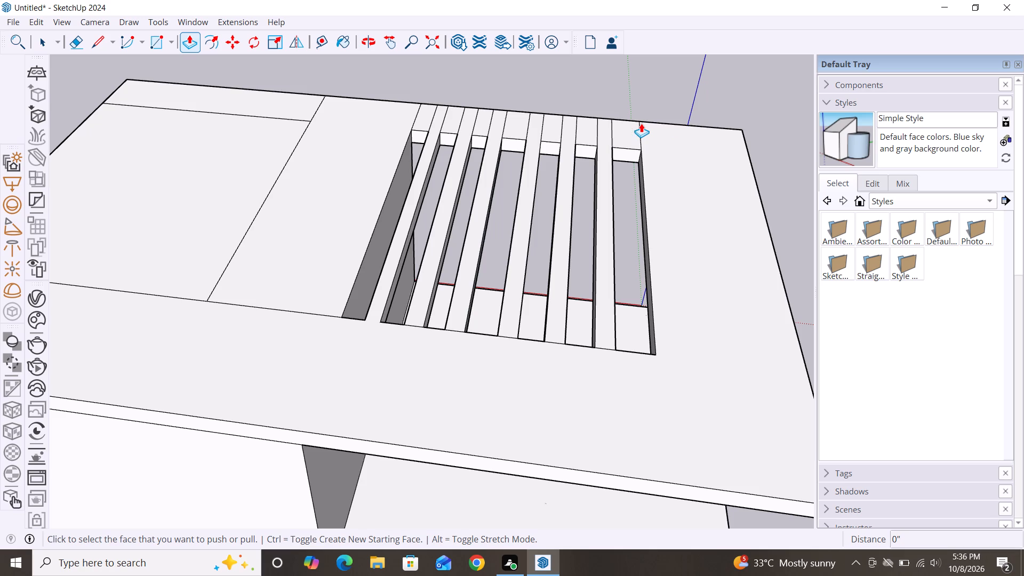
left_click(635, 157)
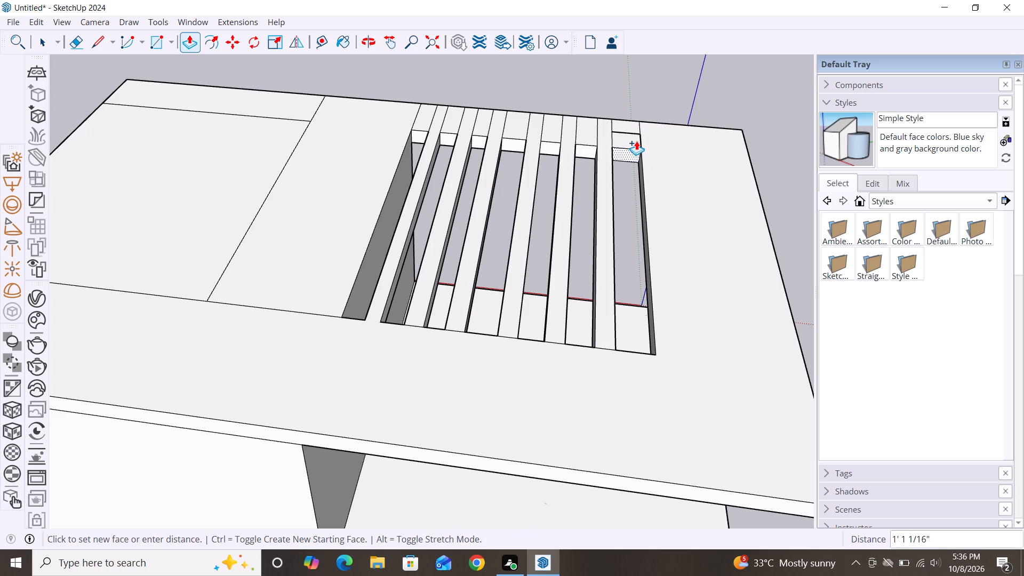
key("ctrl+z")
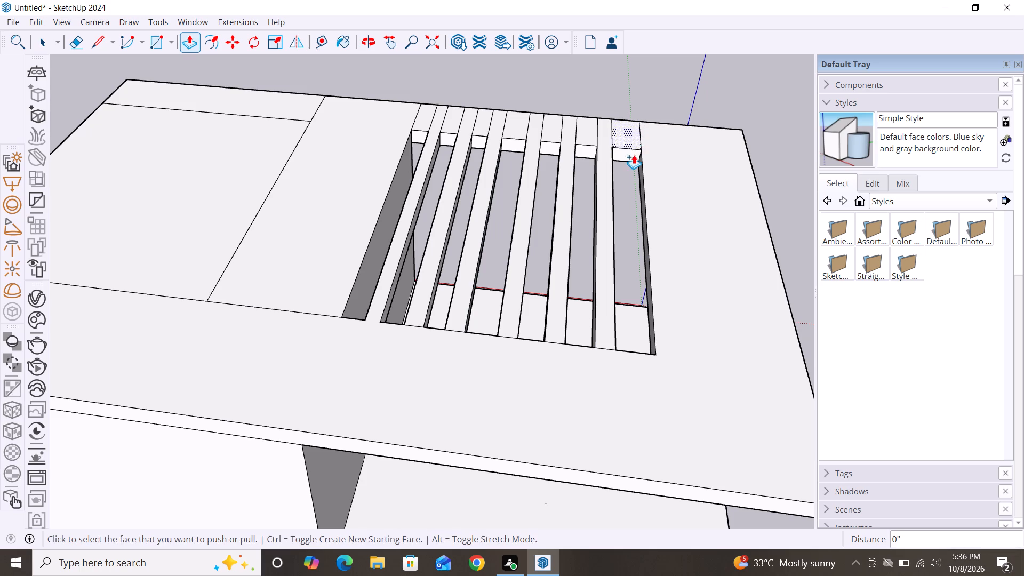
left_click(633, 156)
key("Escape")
Push the front inner faces of the three outermost pergola openings about 1' 8" toward the roof's front edge, leaving a thin front strip.
key("space")
key("space")
key("space")
key("p")
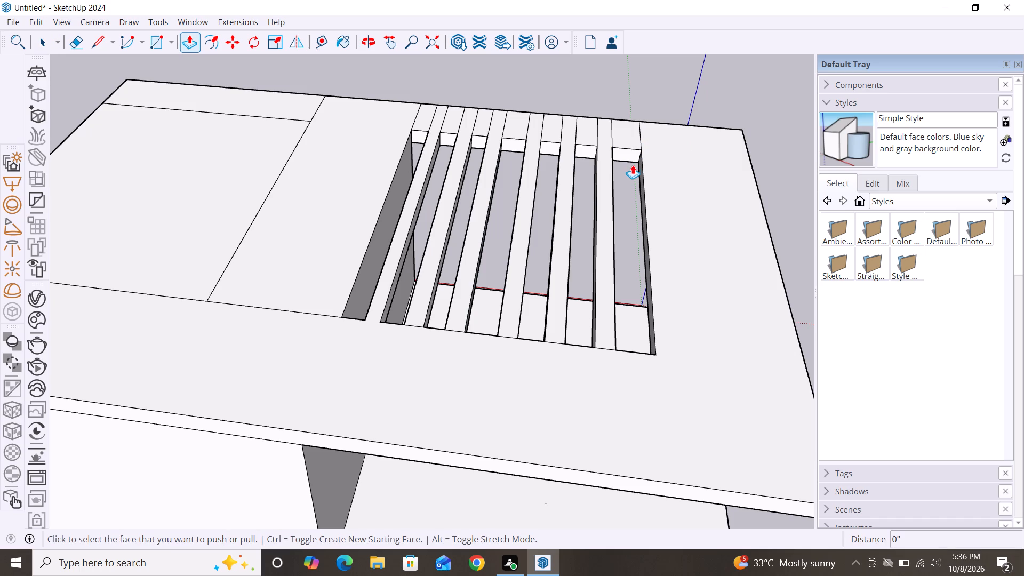
left_click(633, 160)
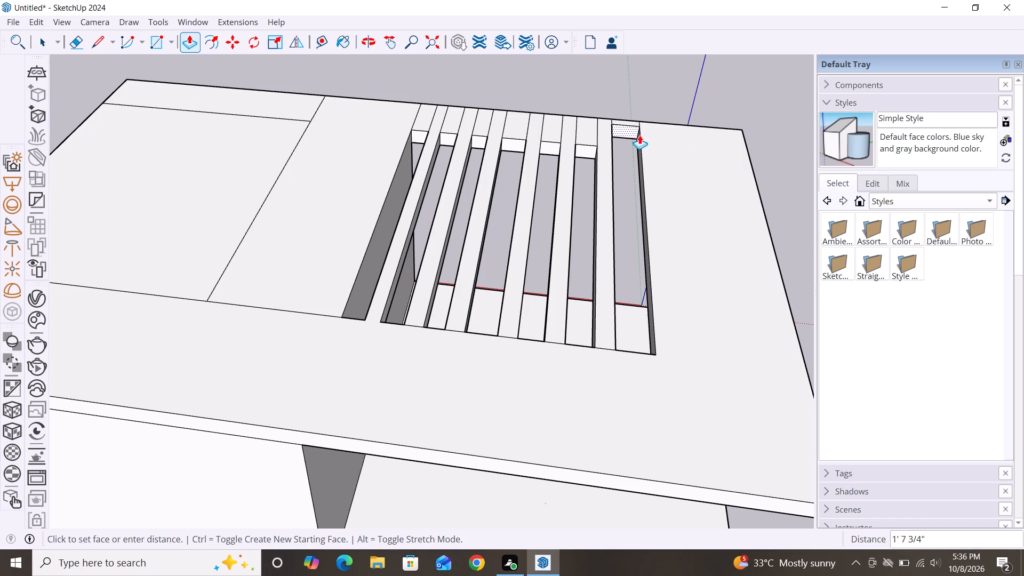
left_click(639, 135)
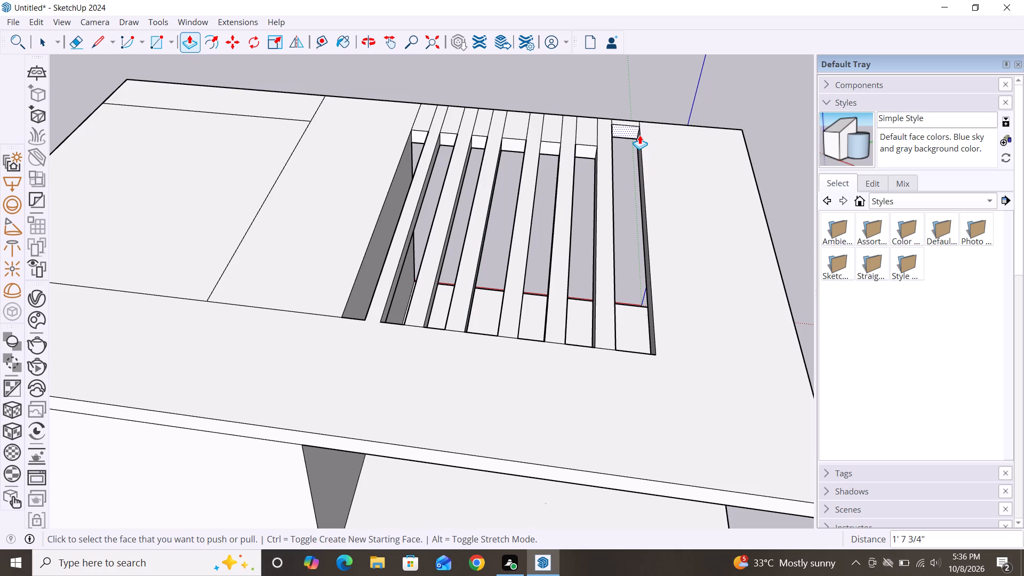
left_click(589, 151)
left_click(590, 128)
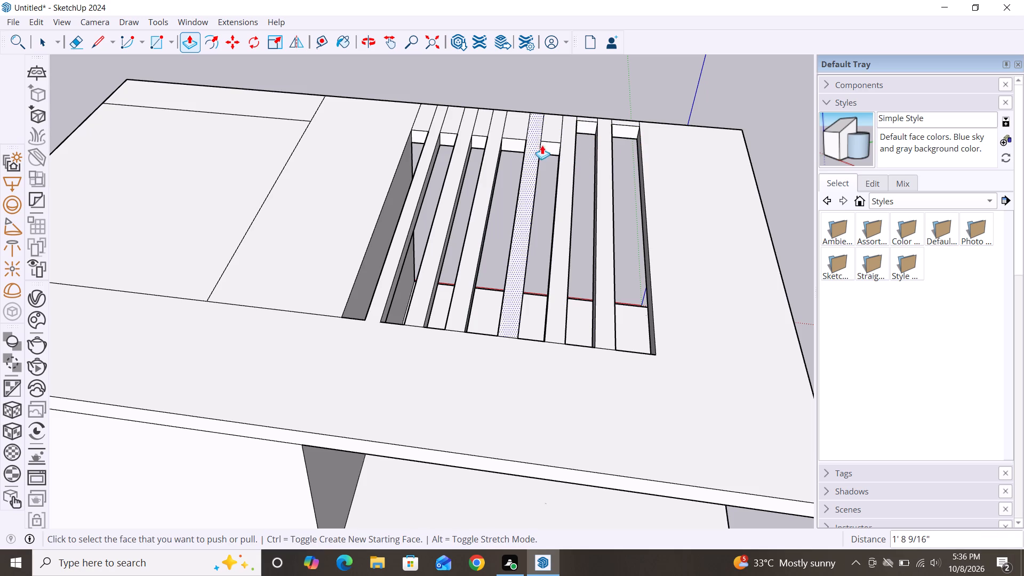
left_click(547, 145)
left_click(557, 123)
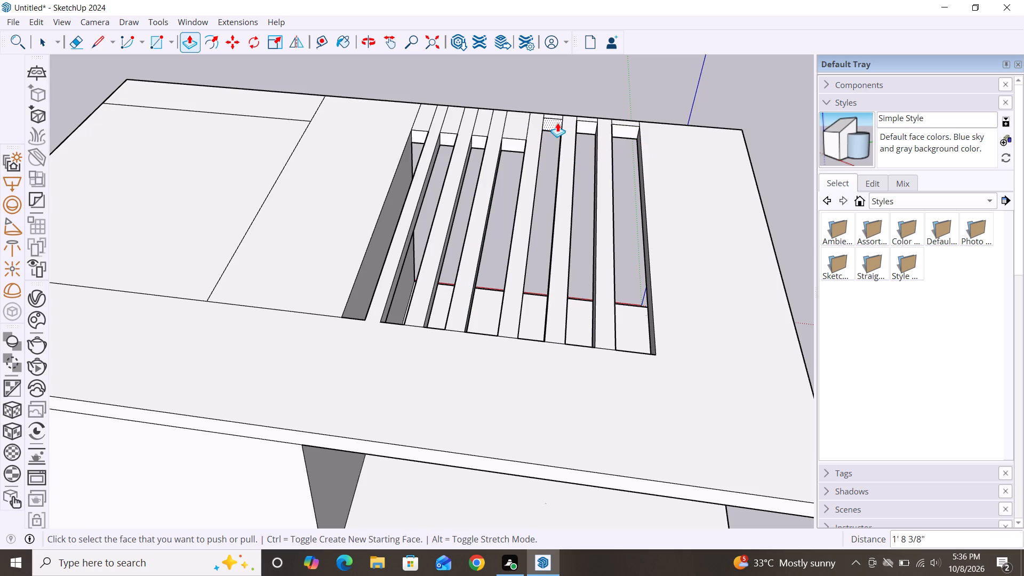
Push the front inner faces of the remaining four pergola openings forward about 1' 8", roughly level with the first three.
left_click(511, 149)
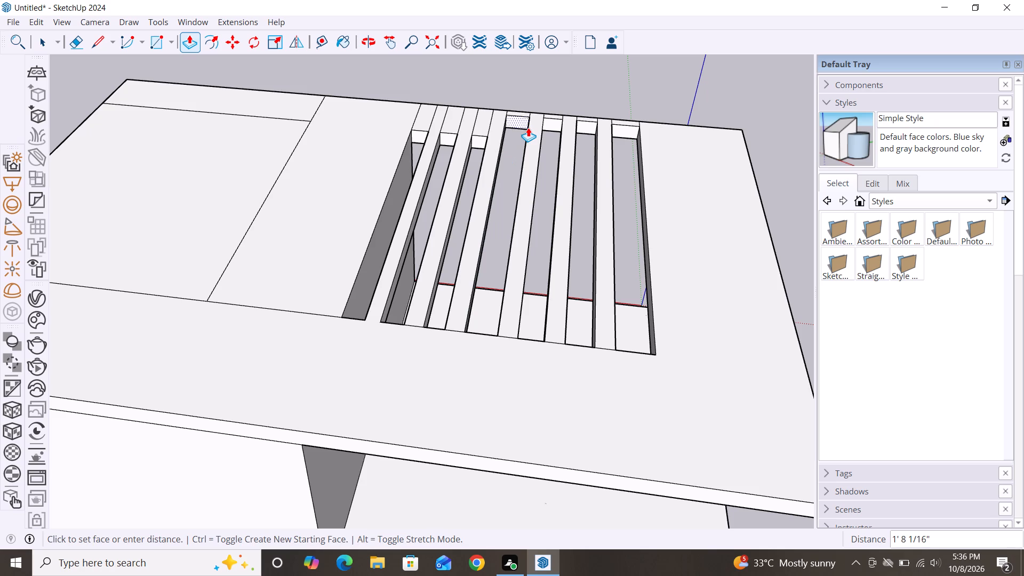
left_click(528, 127)
left_click(481, 143)
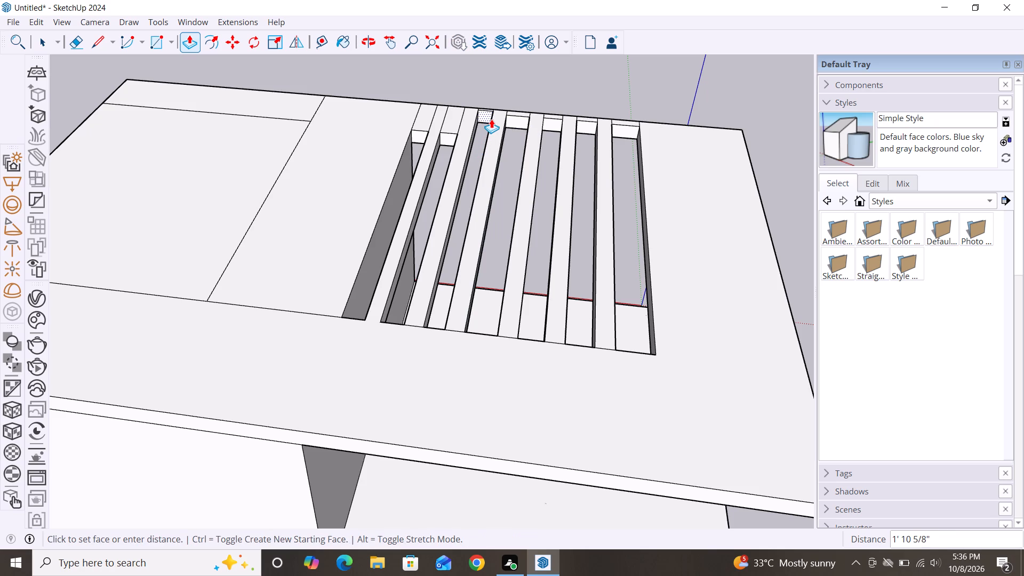
left_click(493, 123)
left_click(452, 146)
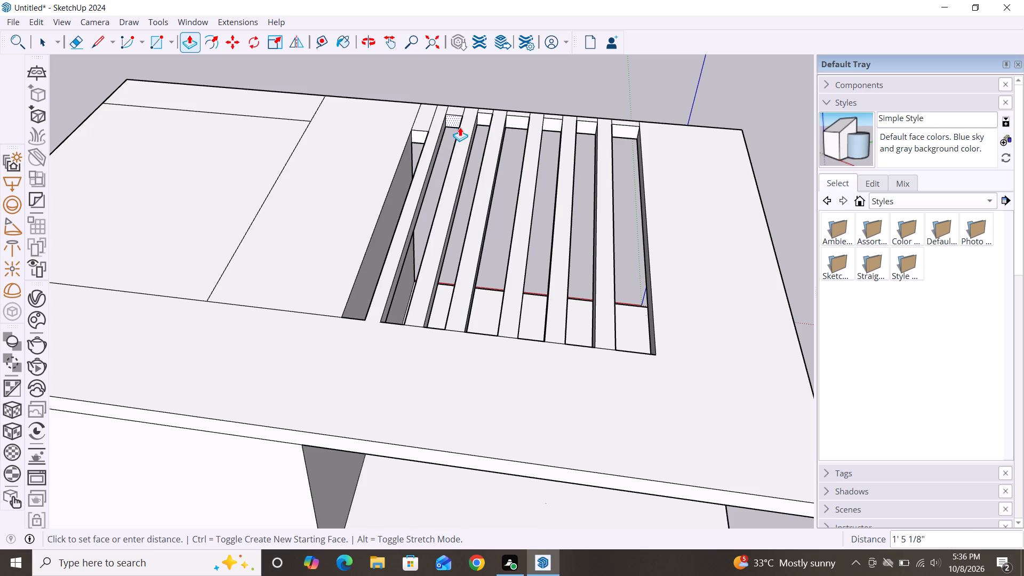
left_click(460, 125)
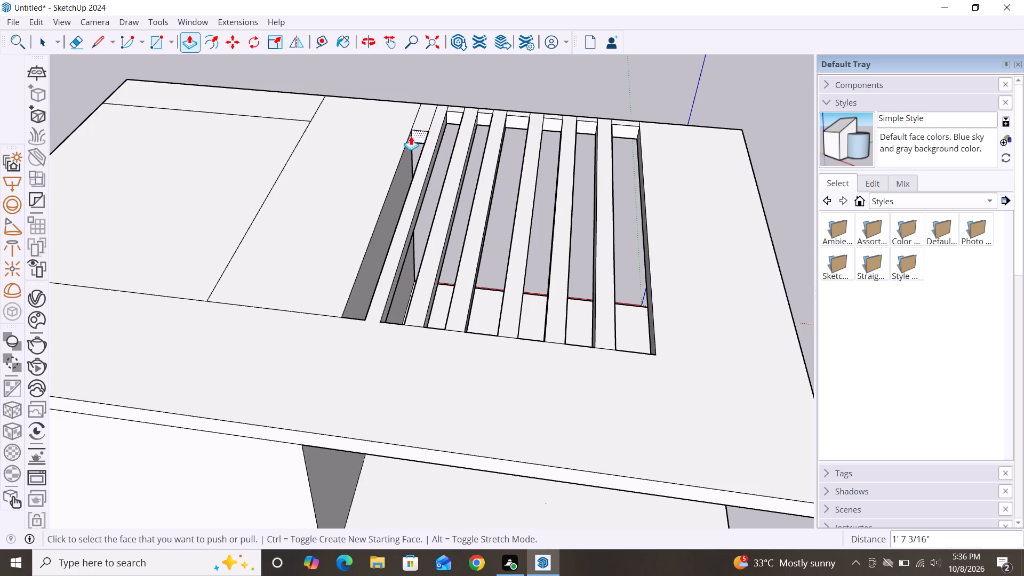
left_click(418, 137)
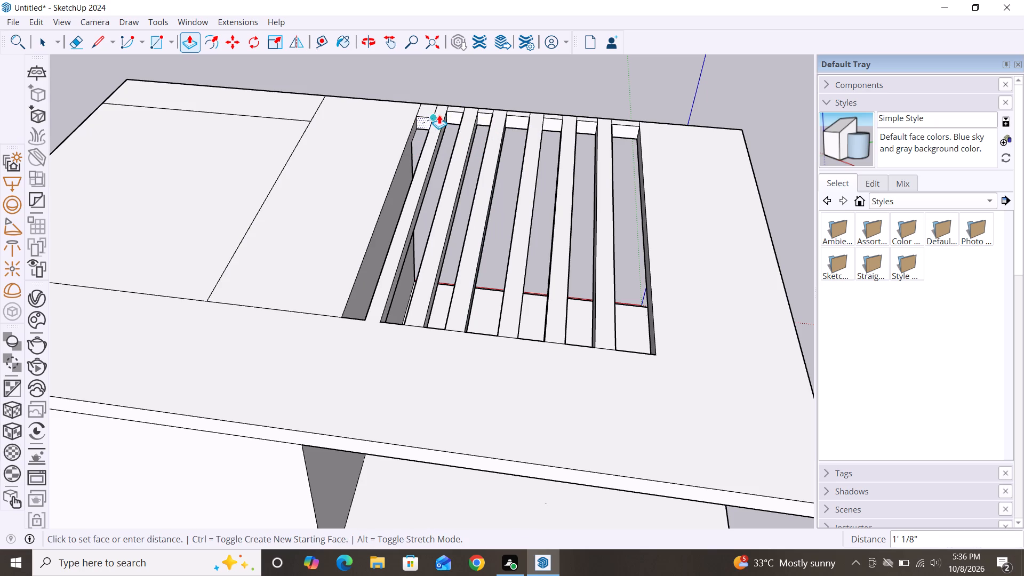
left_click(450, 111)
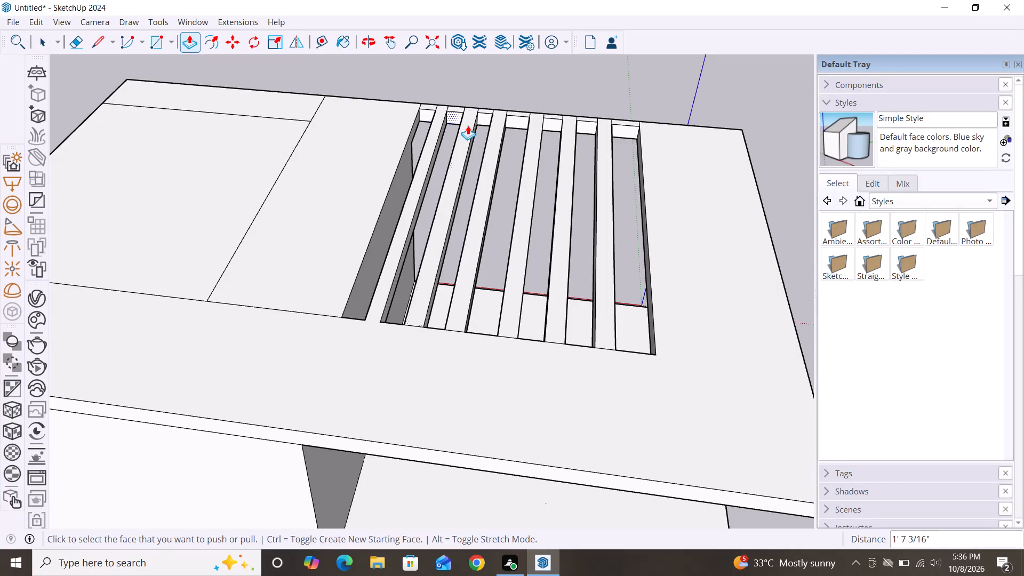
Examine the lengthened pergola openings and the roof's front edge from the side, the front and below.
key("space")
scroll(498, 131, "down", 10)
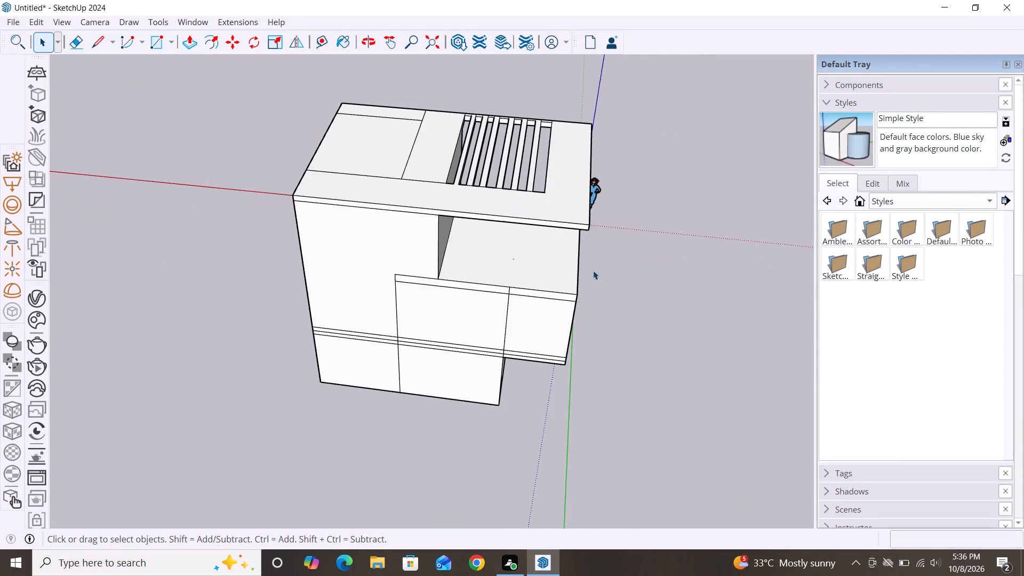
middle_click_drag(603, 333, 181, 268, "alt")
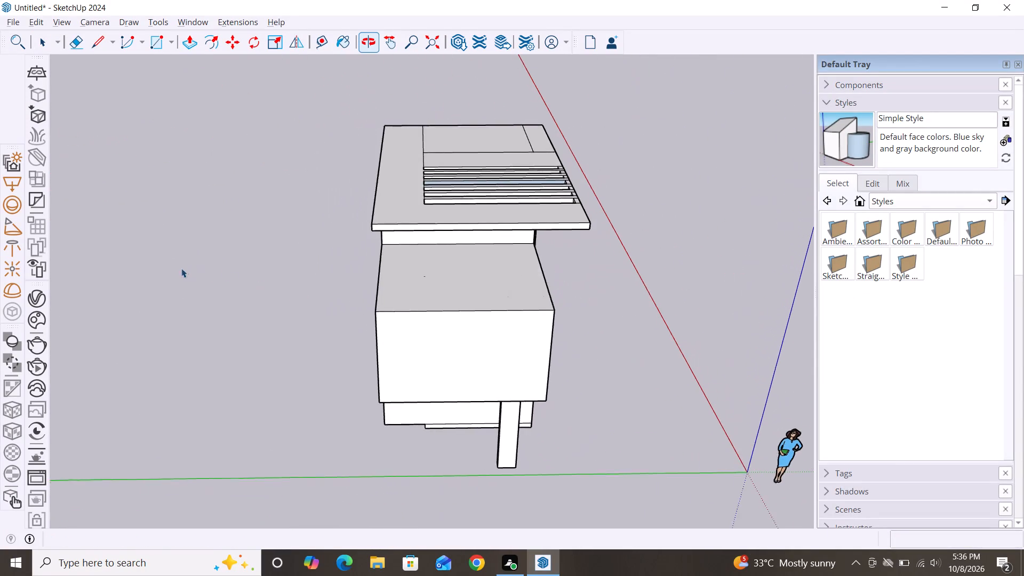
scroll(579, 164, "down", 3)
middle_click_drag(609, 294, 271, 316, "alt")
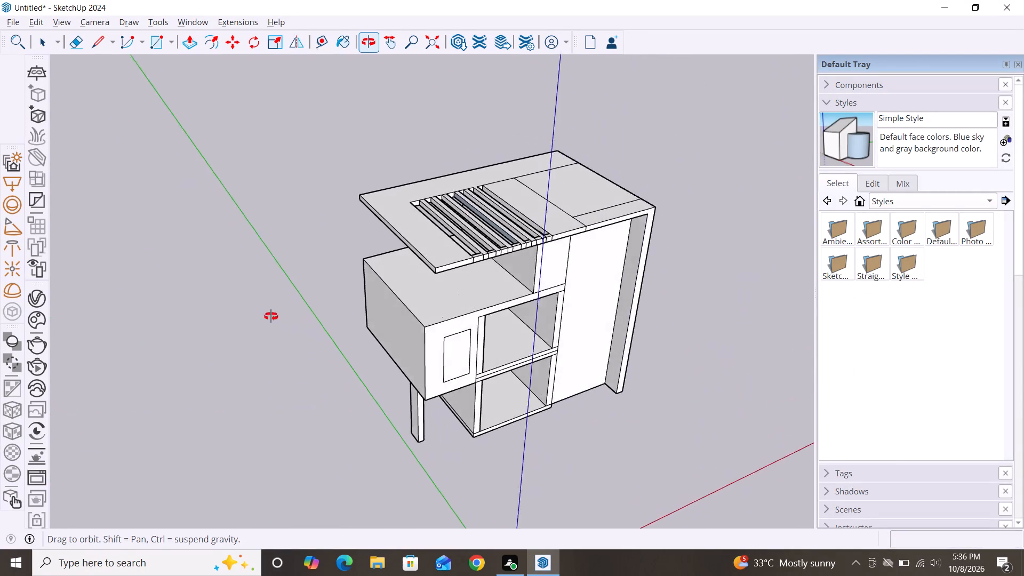
middle_click_drag(271, 316, 238, 309, "alt")
scroll(547, 213, "down", 2)
middle_click_drag(558, 304, 451, 261, "alt")
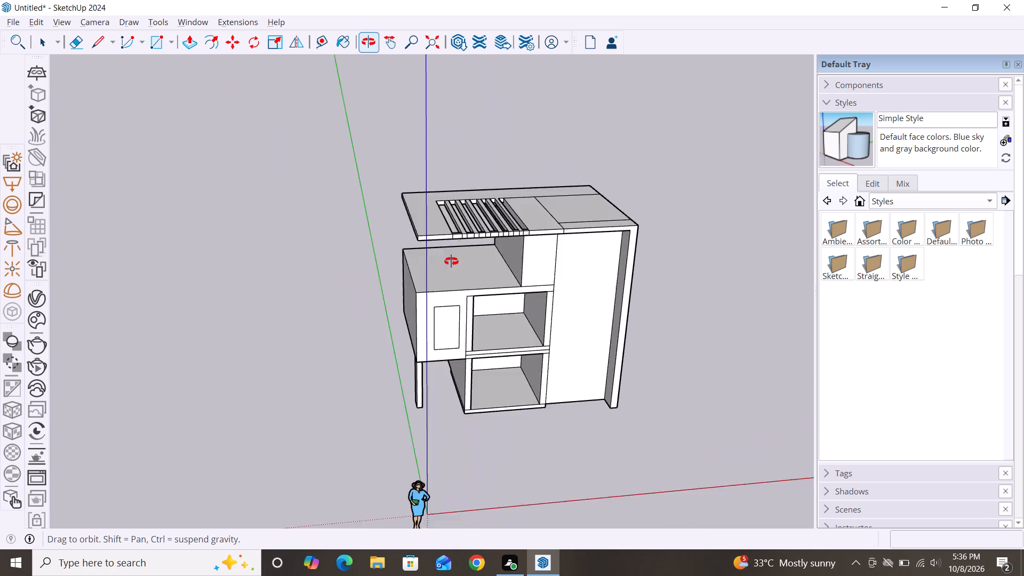
middle_click_drag(451, 261, 439, 259, "alt")
scroll(474, 243, "up", 11)
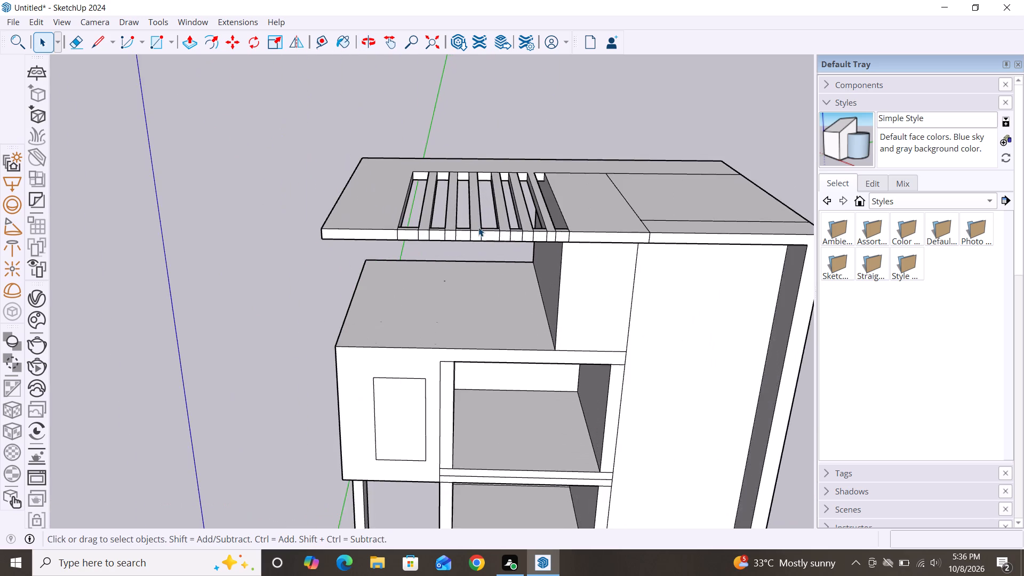
scroll(478, 227, "up", 5)
scroll(471, 124, "down", 3)
middle_click_drag(515, 305, 538, 219, "alt")
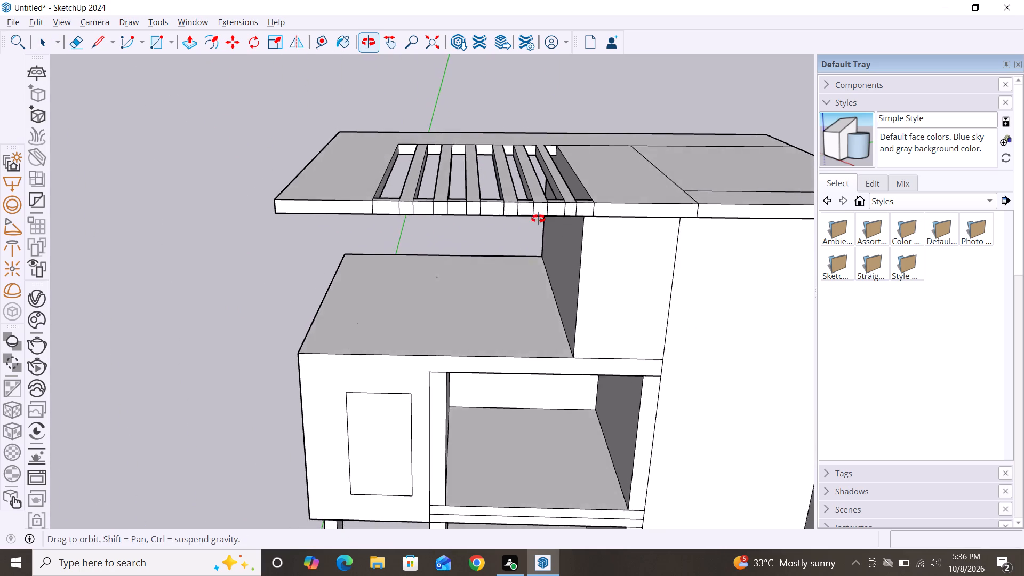
middle_click_drag(538, 219, 481, 186, "alt")
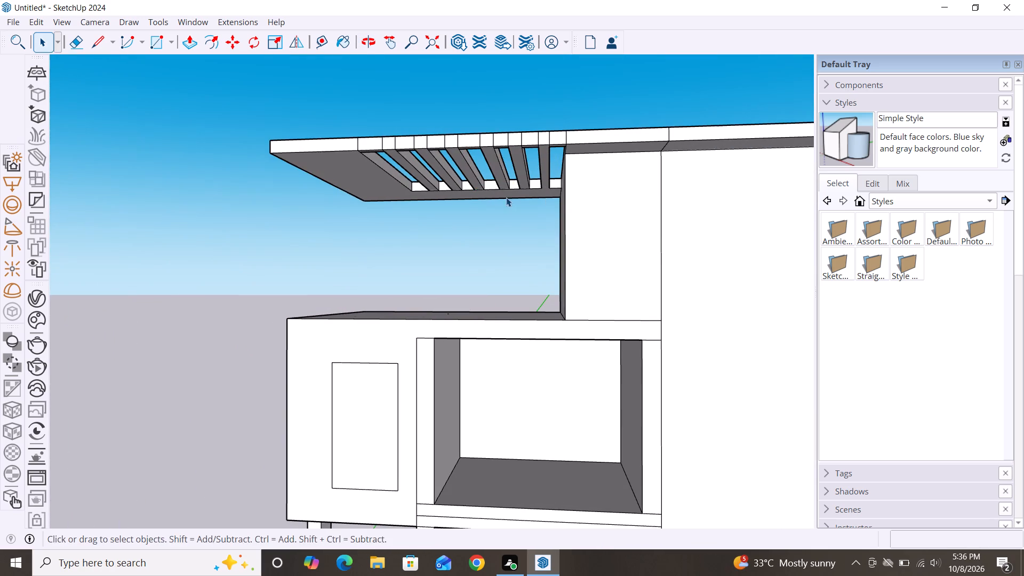
Erase the first four vertical division lines on the roof's front edge, starting from the pergola's outer end.
middle_click_drag(506, 197, 593, 271, "alt")
key("e")
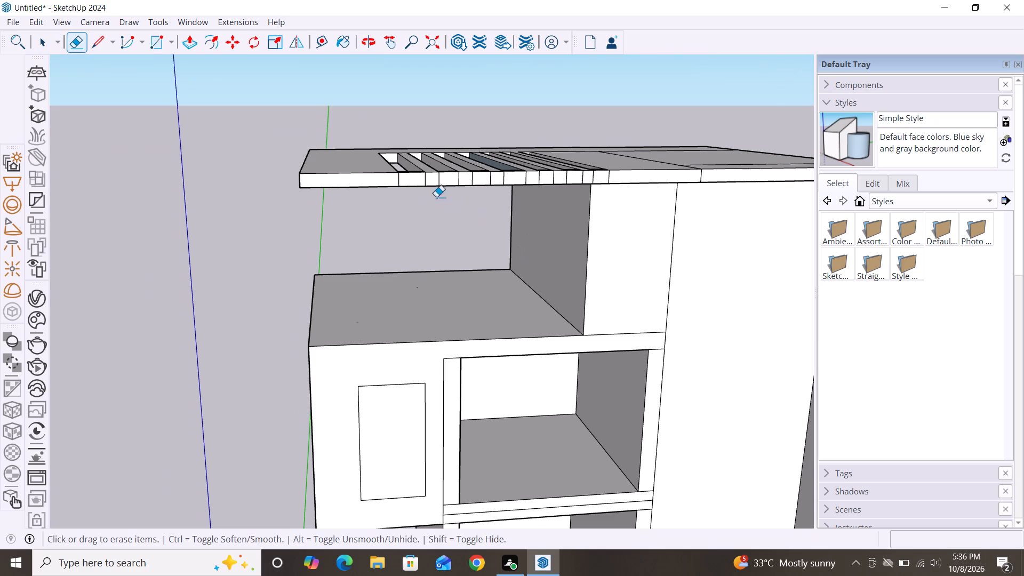
left_click(397, 177)
left_click(425, 178)
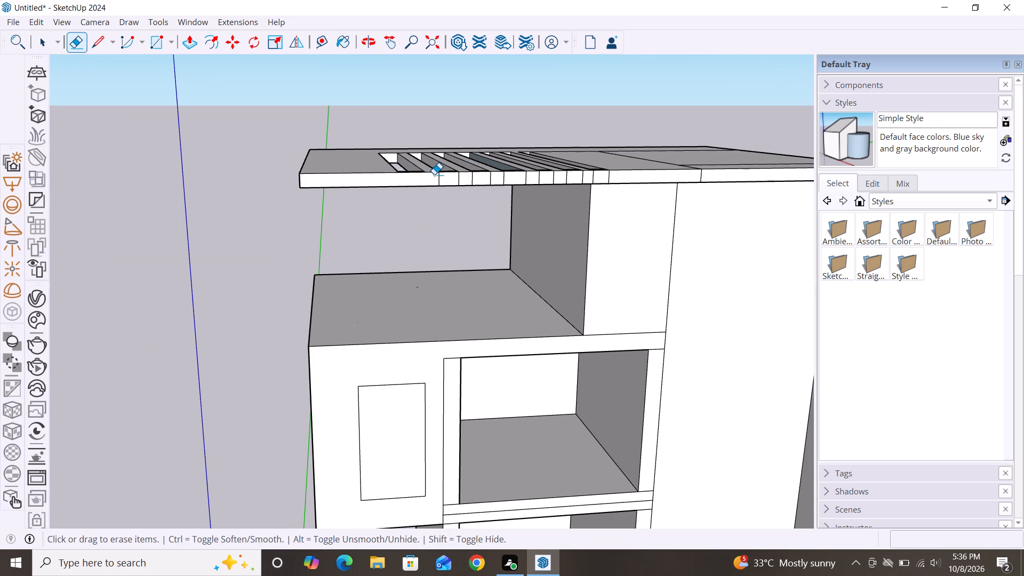
left_click(438, 175)
left_click(461, 179)
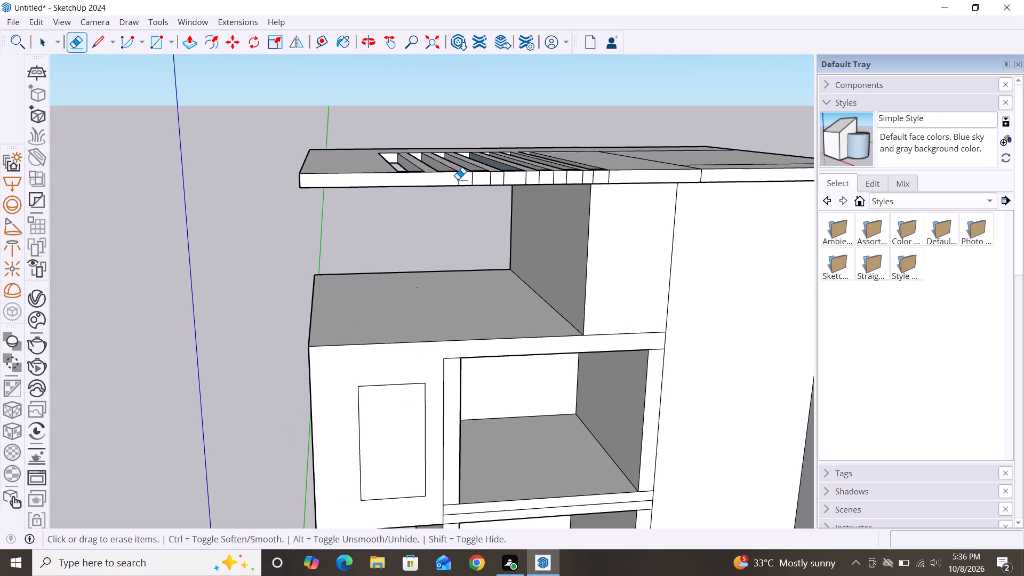
left_click(458, 179)
Erase the next five vertical division lines on the roof's front edge along the middle of the pergola.
scroll(494, 180, "up", 12)
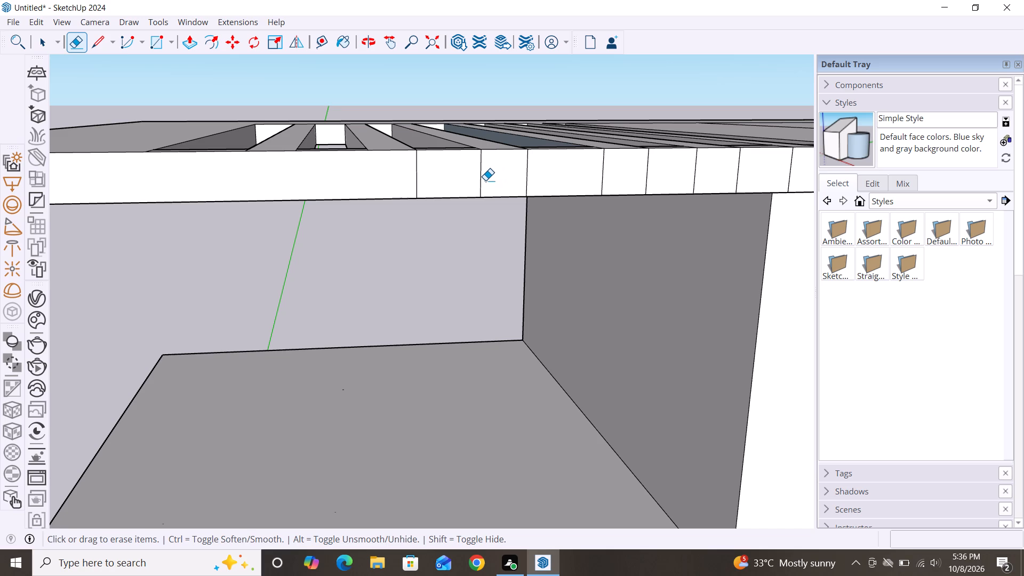
double_click(419, 175)
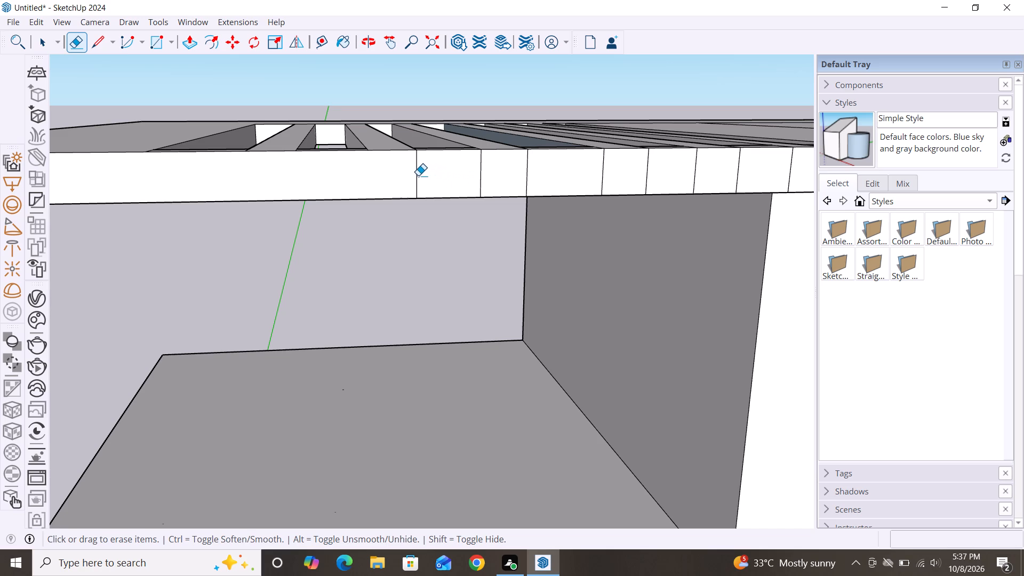
left_click(417, 181)
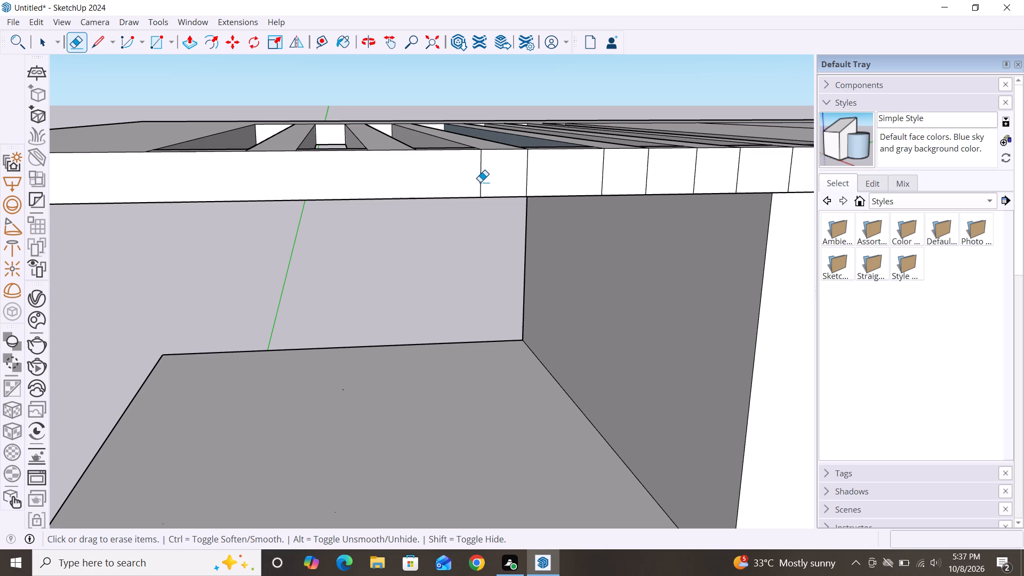
left_click(482, 182)
left_click(525, 177)
left_click(601, 173)
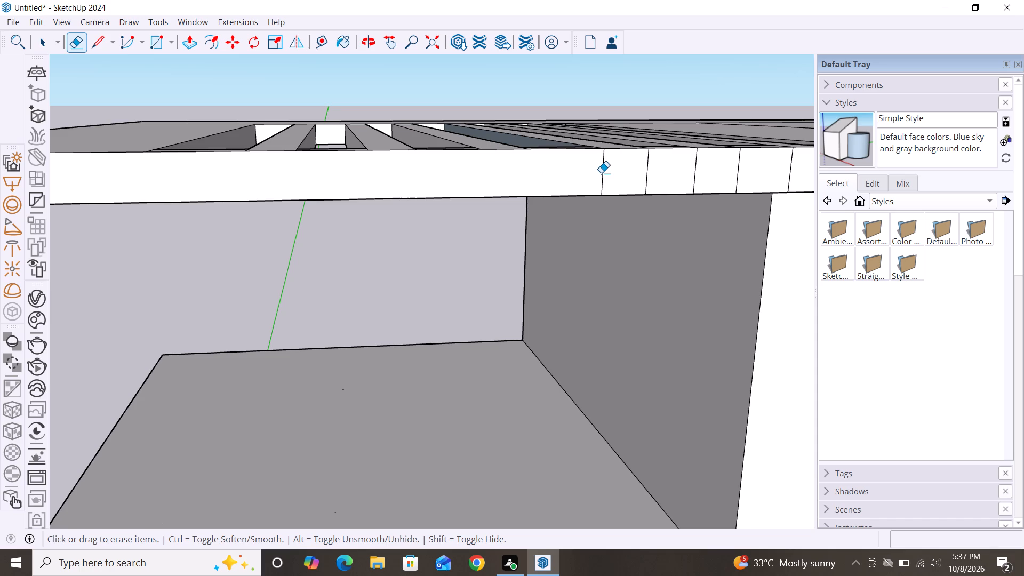
left_click_drag(601, 174, 613, 181)
left_click(647, 182)
Erase the remaining five vertical division lines on the roof's front edge between the pergola and the tower, keeping the line at the tower.
scroll(567, 183, "down", 4)
scroll(361, 125, "down", 11)
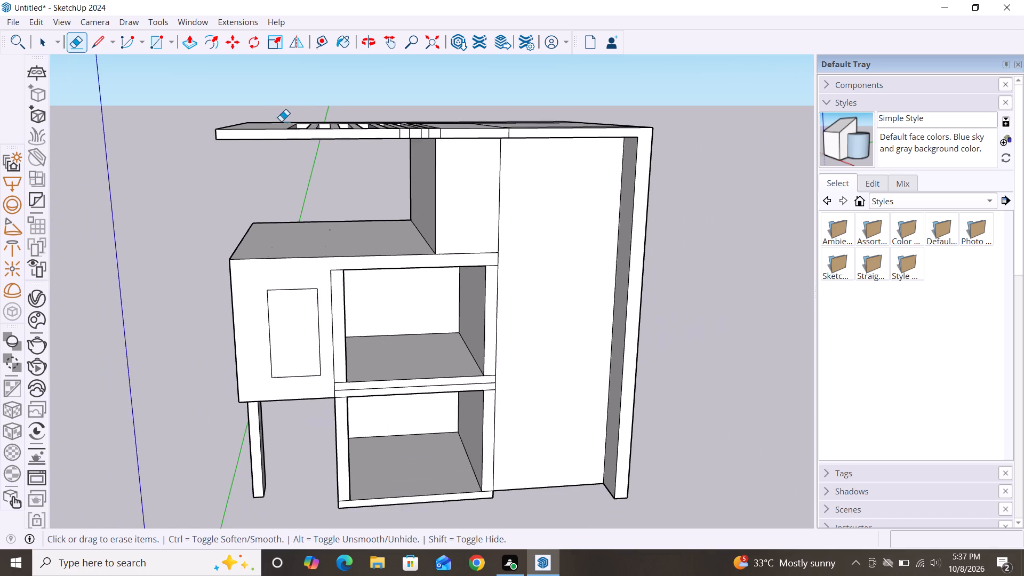
scroll(439, 148, "up", 10)
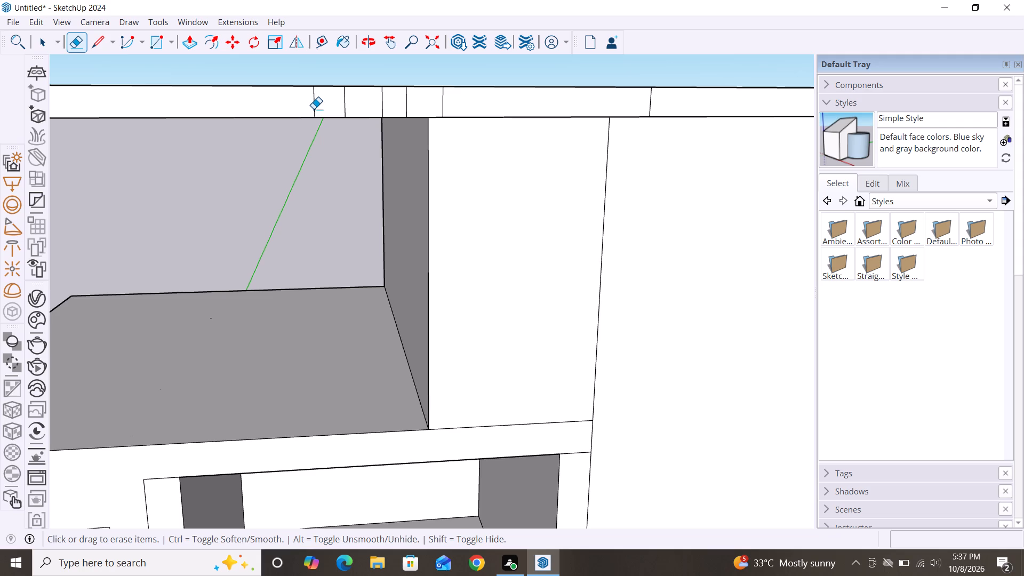
left_click(314, 109)
left_click(346, 109)
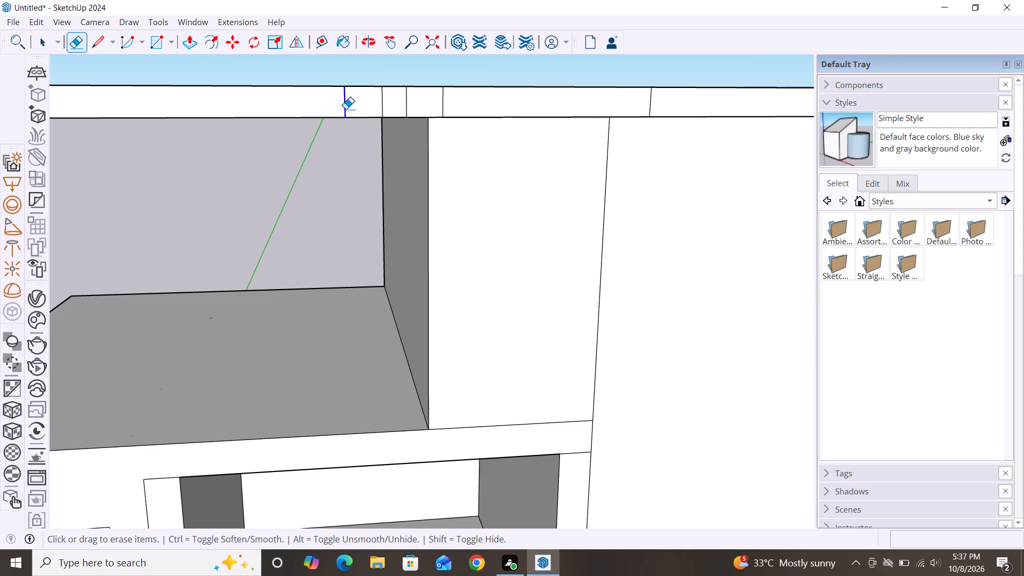
left_click(383, 107)
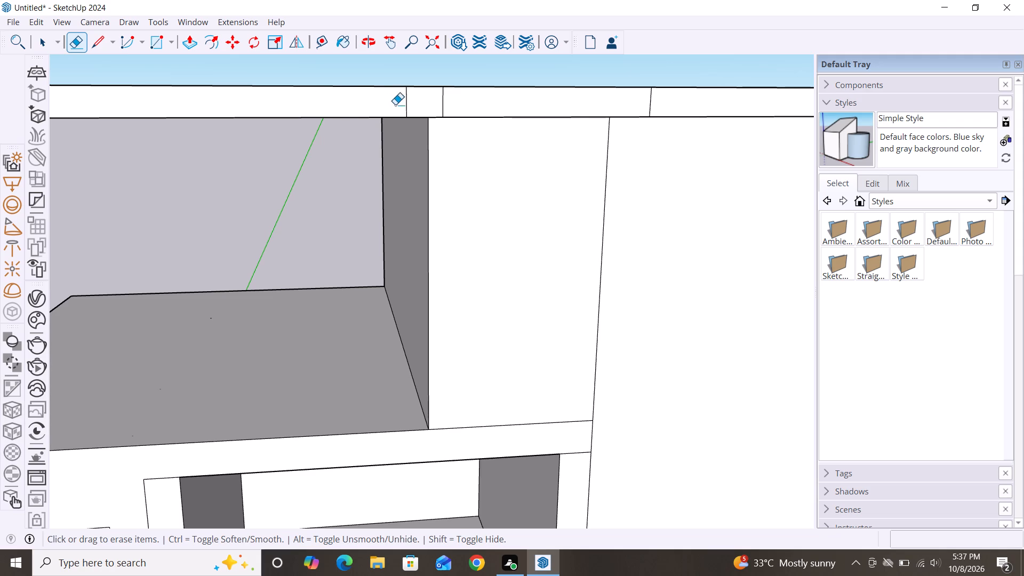
left_click(406, 102)
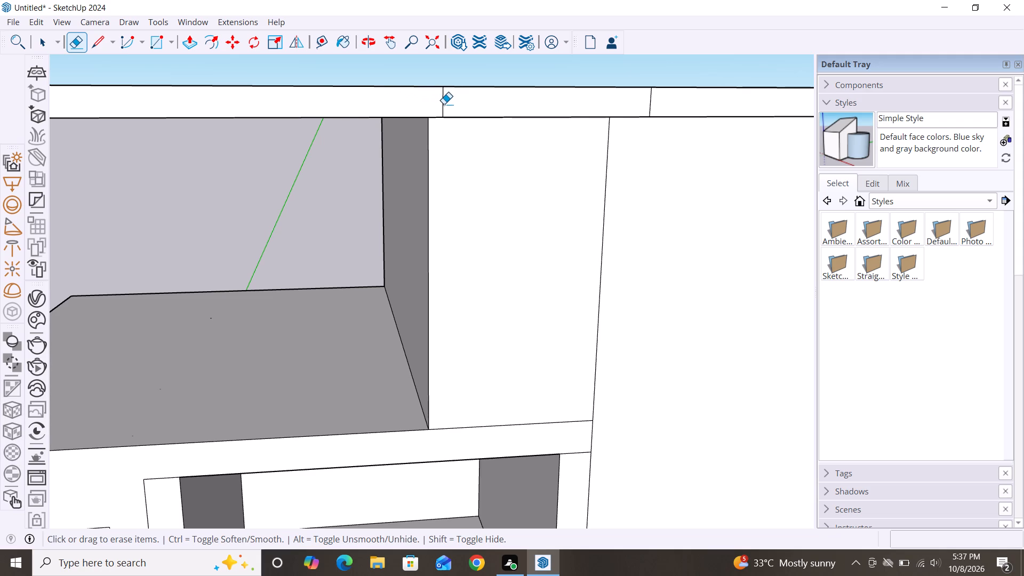
left_click(444, 104)
scroll(455, 101, "down", 8)
scroll(476, 173, "down", 4)
scroll(485, 215, "down", 1)
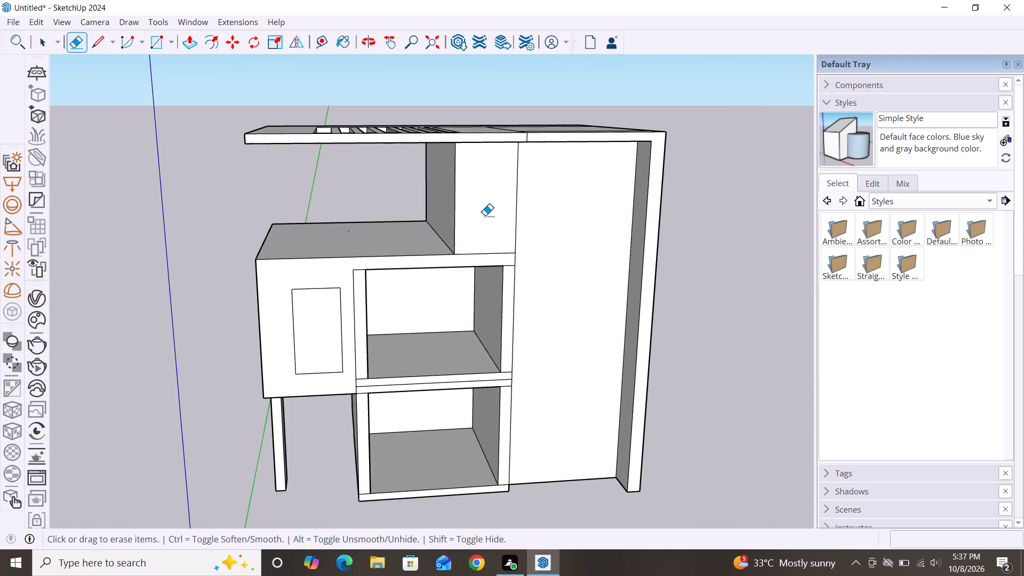
scroll(485, 215, "down", 3)
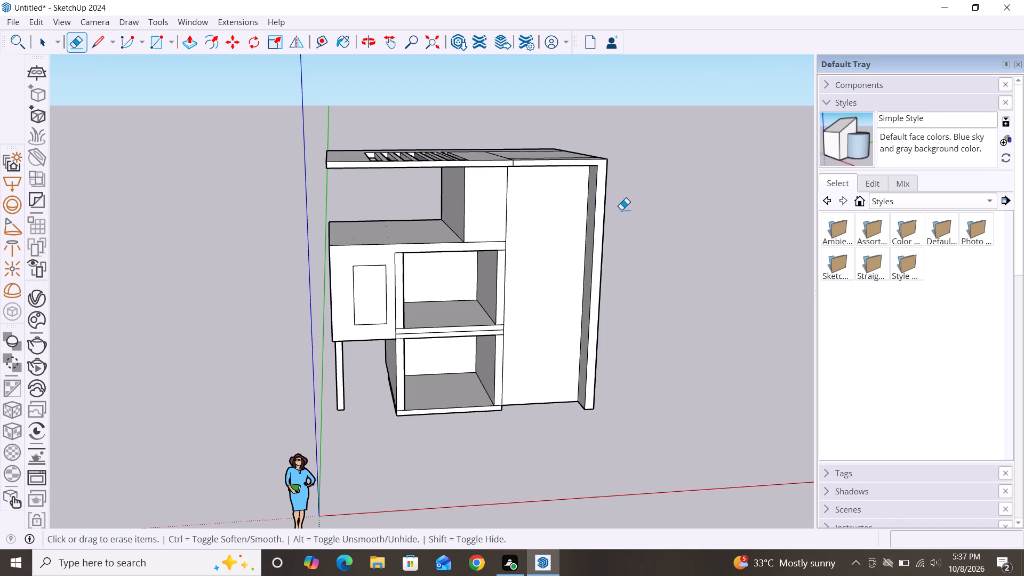
key("space")
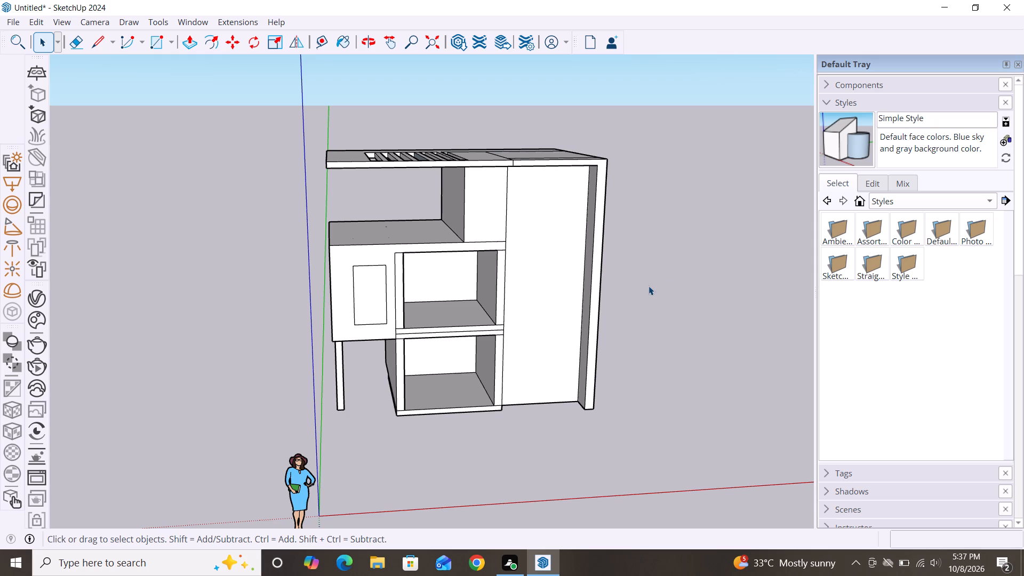
Examine the whole house from the front and at an angle, including the cleaned roof edge and the tall tower face.
scroll(602, 236, "down", 3)
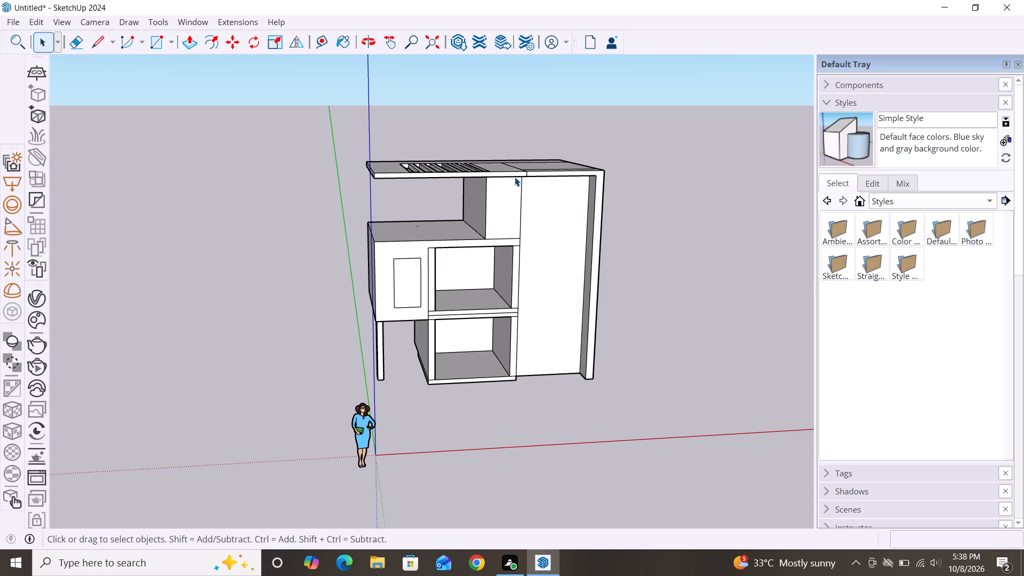
scroll(521, 196, "down", 6)
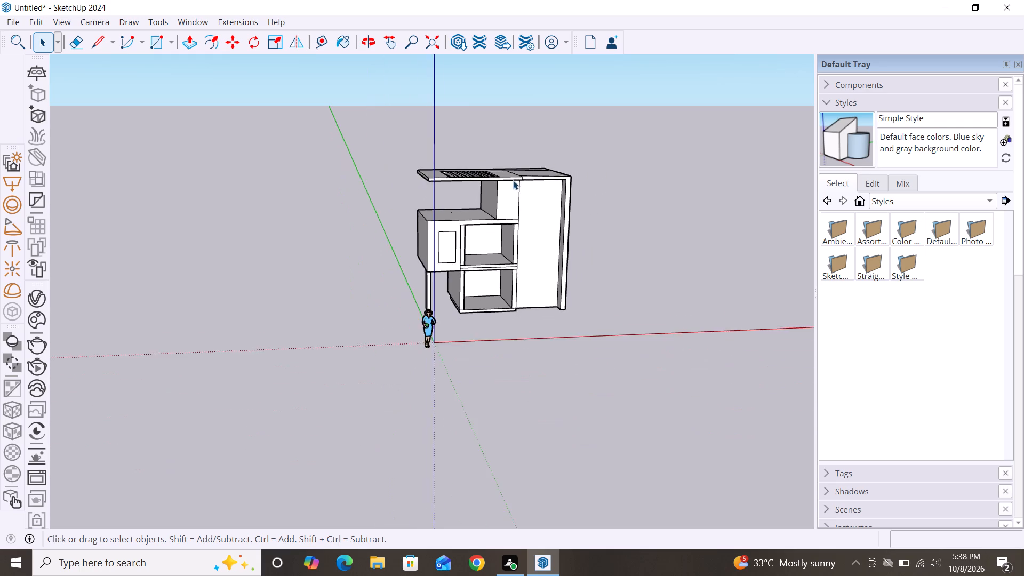
scroll(513, 180, "down", 2)
middle_click_drag(552, 292, 446, 278)
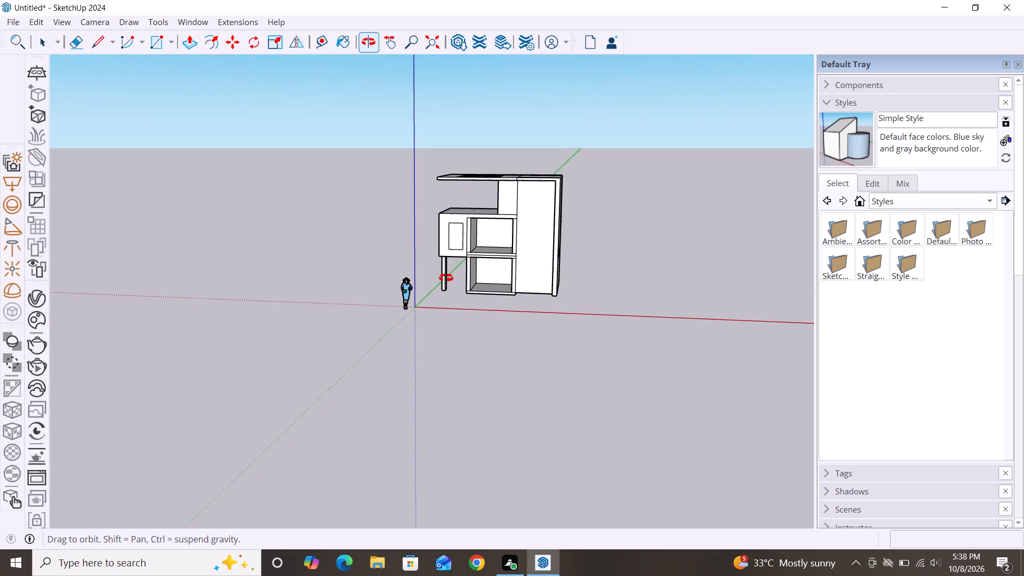
middle_click_drag(446, 278, 441, 279)
middle_click_drag(533, 293, 603, 278)
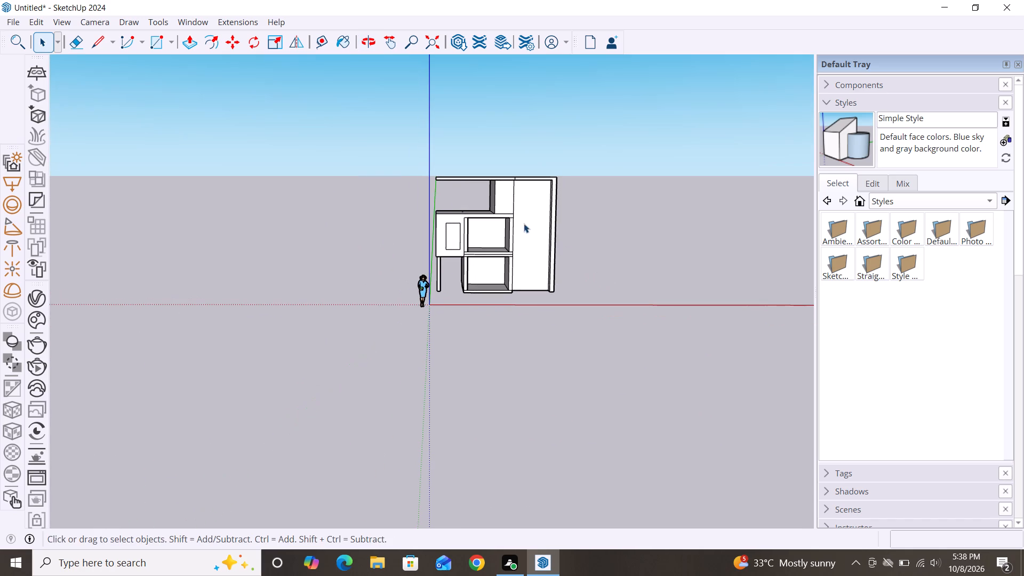
scroll(511, 210, "up", 8)
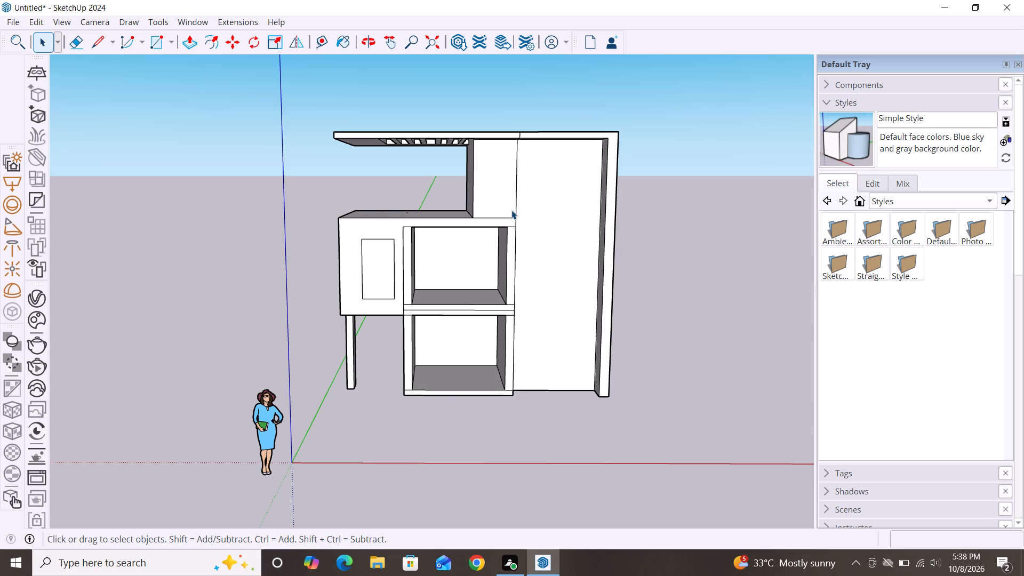
left_click(652, 253)
scroll(395, 64, "down", 3)
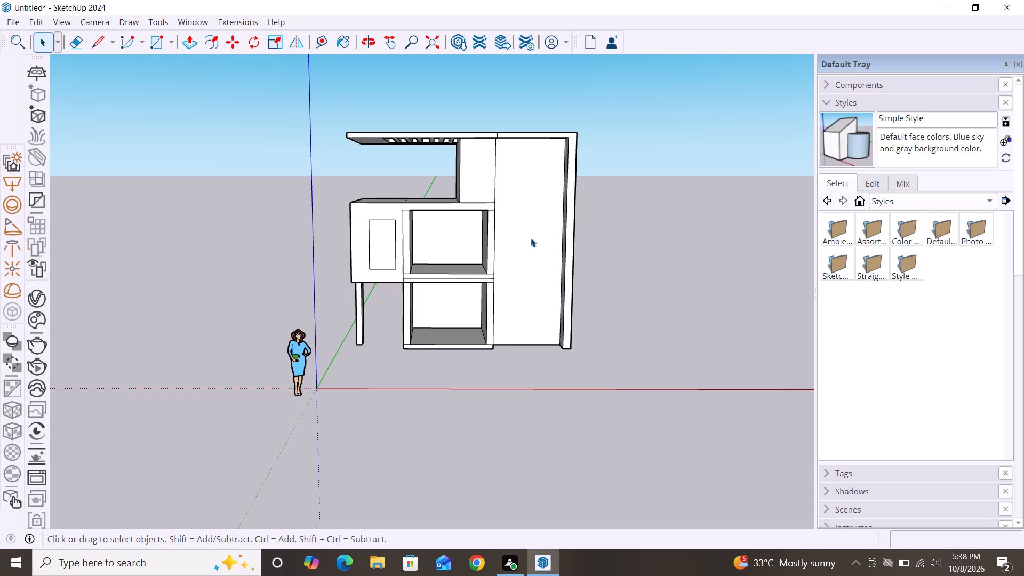
Draw a tall window rectangle about 3' wide and 14' 2" high on the upper part of the tower's front face.
scroll(531, 238, "up", 3)
key("r")
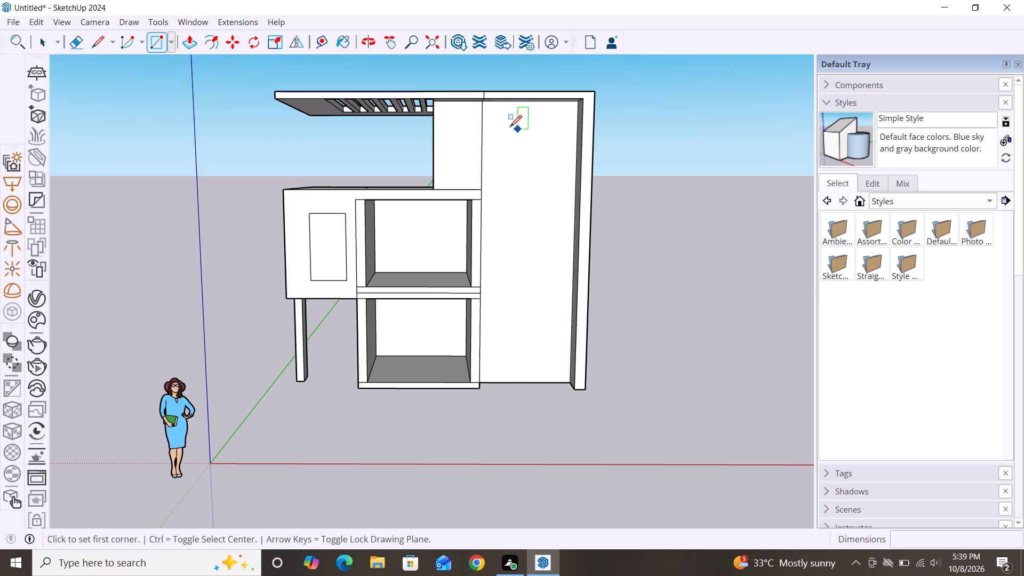
left_click(513, 125)
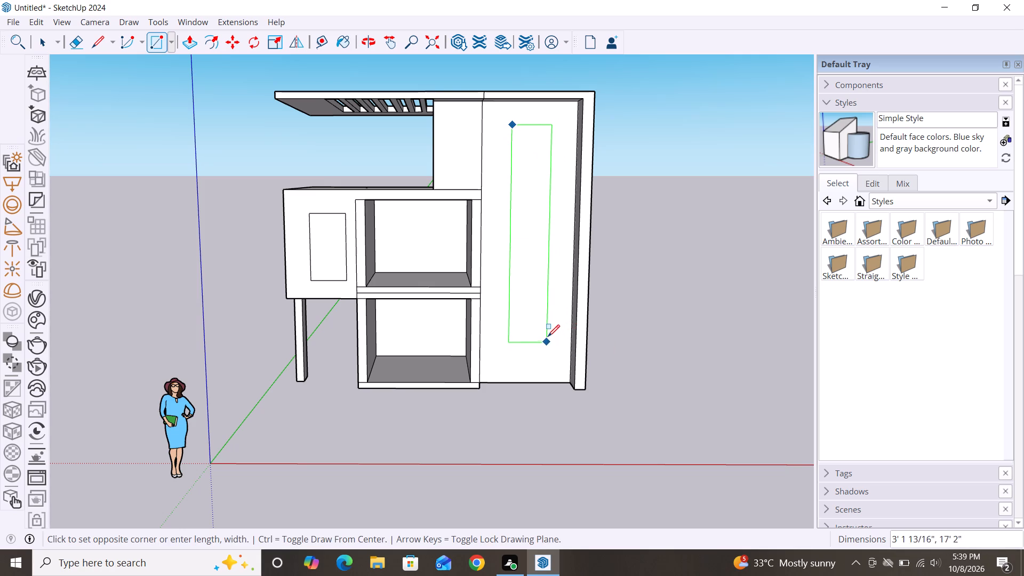
double_click(547, 303)
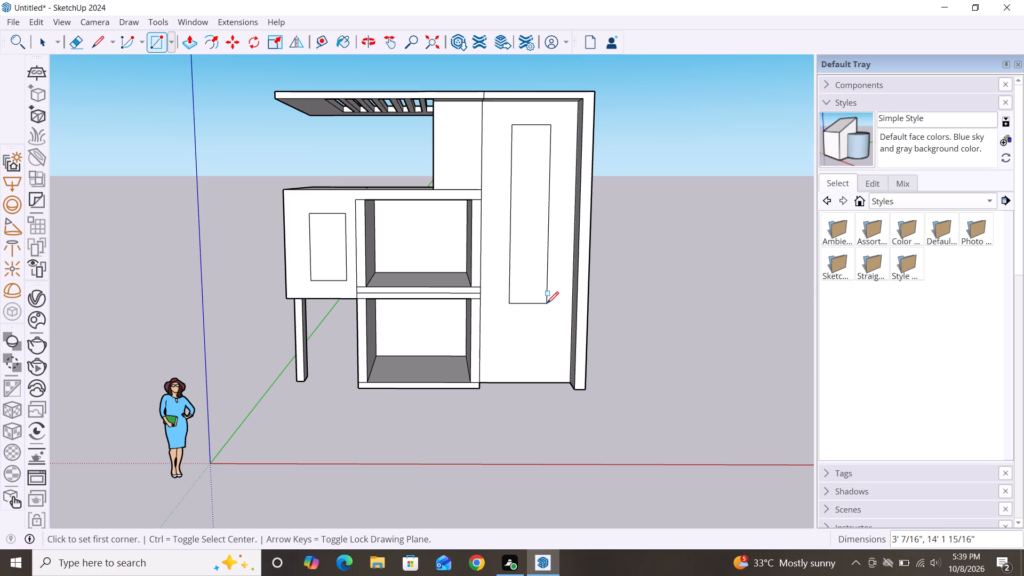
key("space")
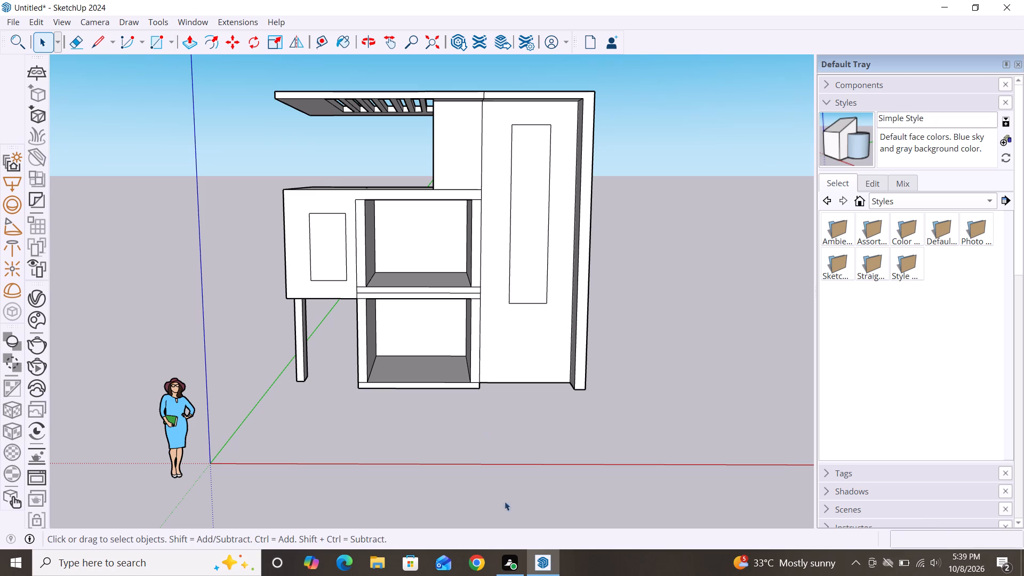
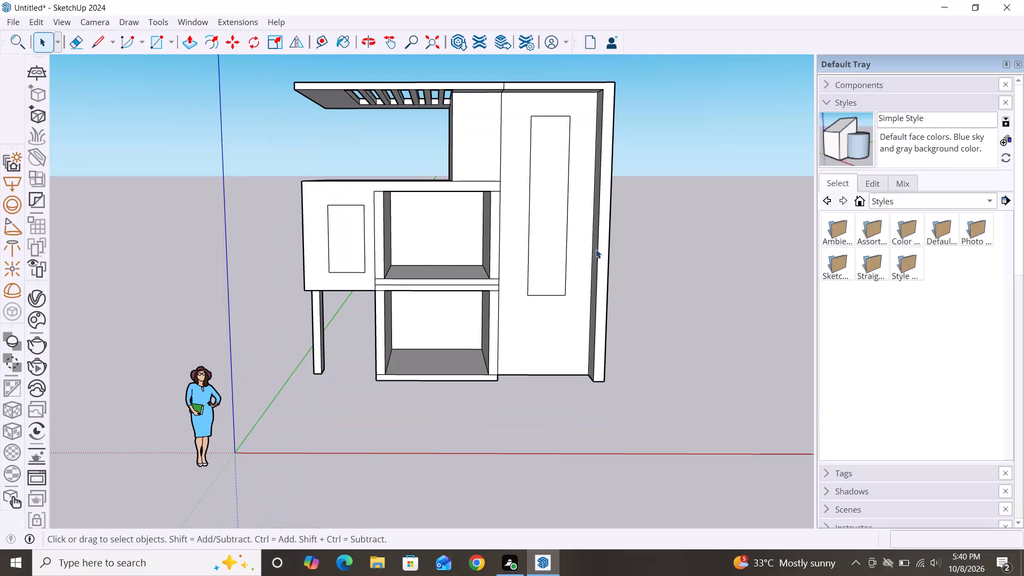
Undo the tall narrow rectangle drawn on the front of the high wall.
scroll(501, 178, "up", 3)
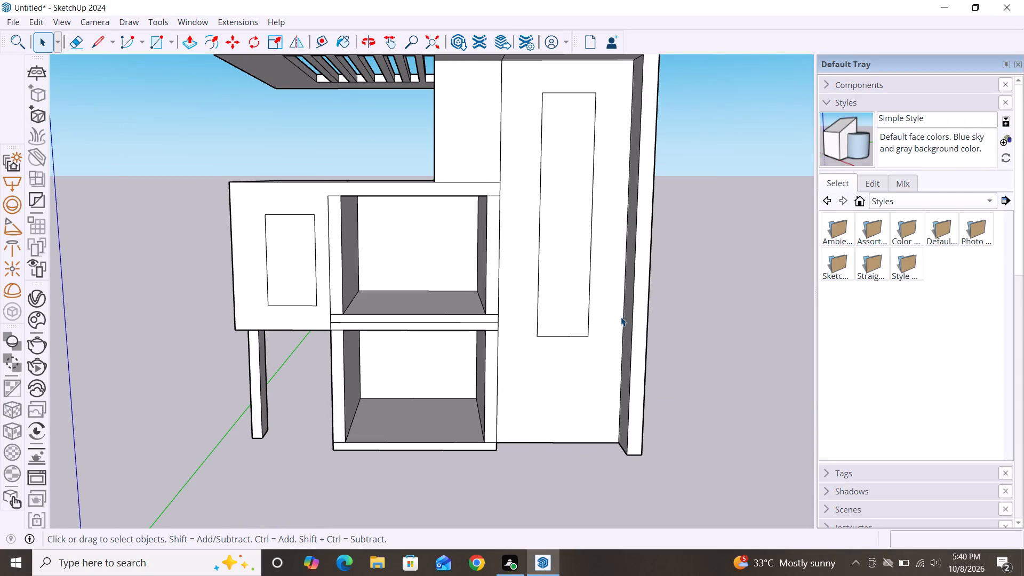
middle_click_drag(621, 317, 609, 306, "alt")
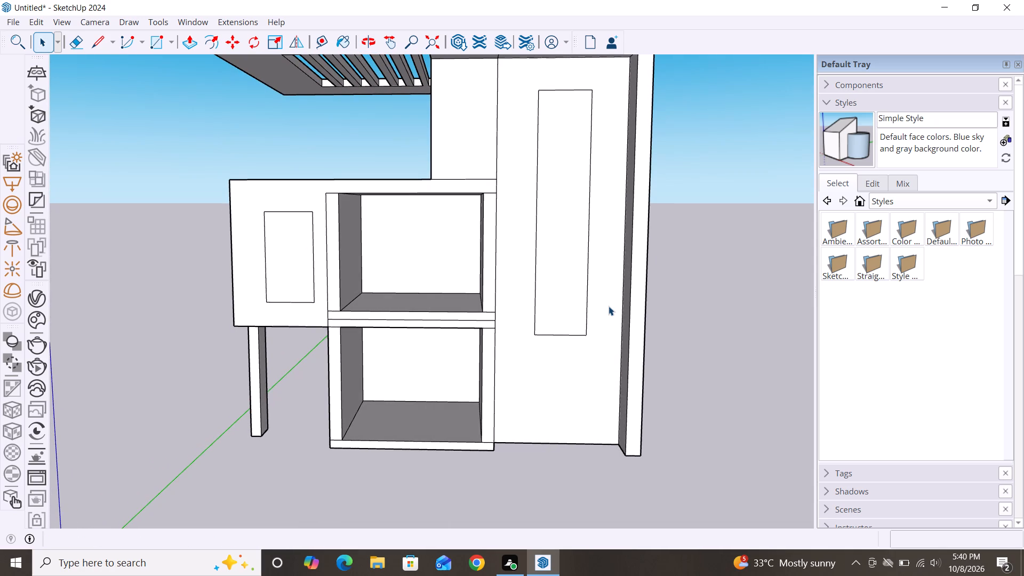
key("ctrl+z")
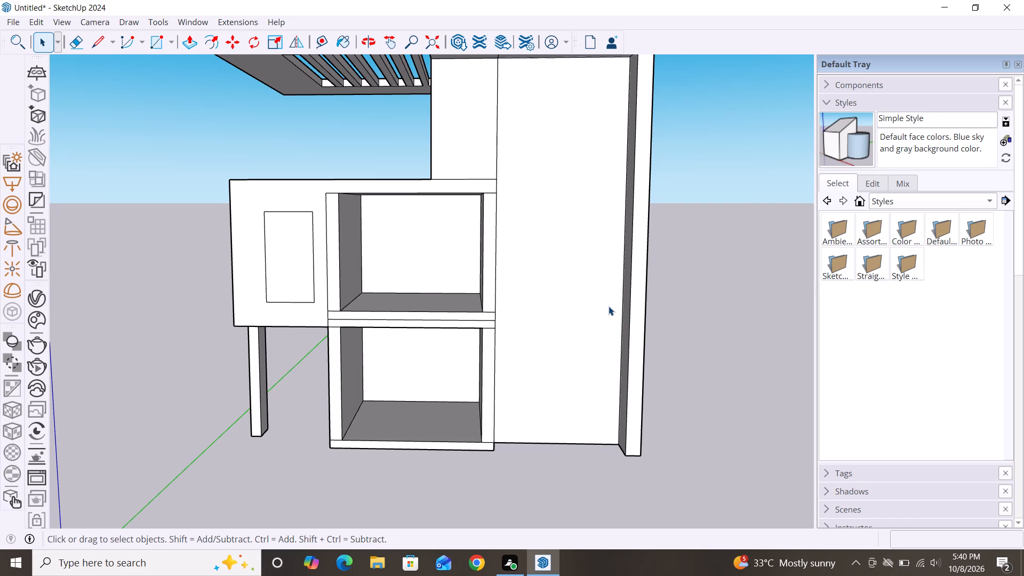
Copy the upper box frame's vertical edge segments, from its top to the middle of the floor band, about 9 1/4" onto the high wall.
scroll(609, 306, "down", 3)
scroll(609, 306, "up", 3)
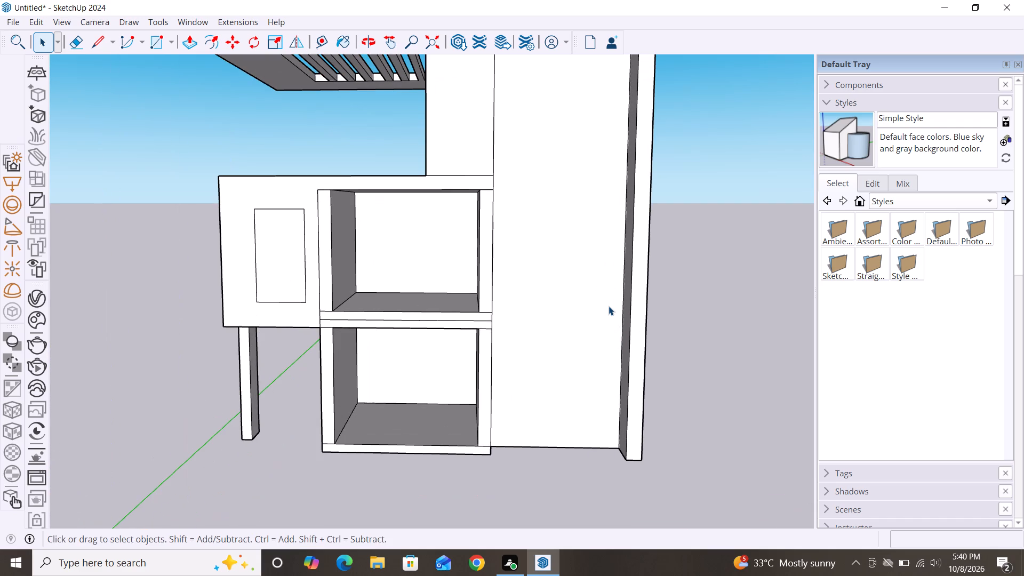
scroll(486, 244, "up", 4)
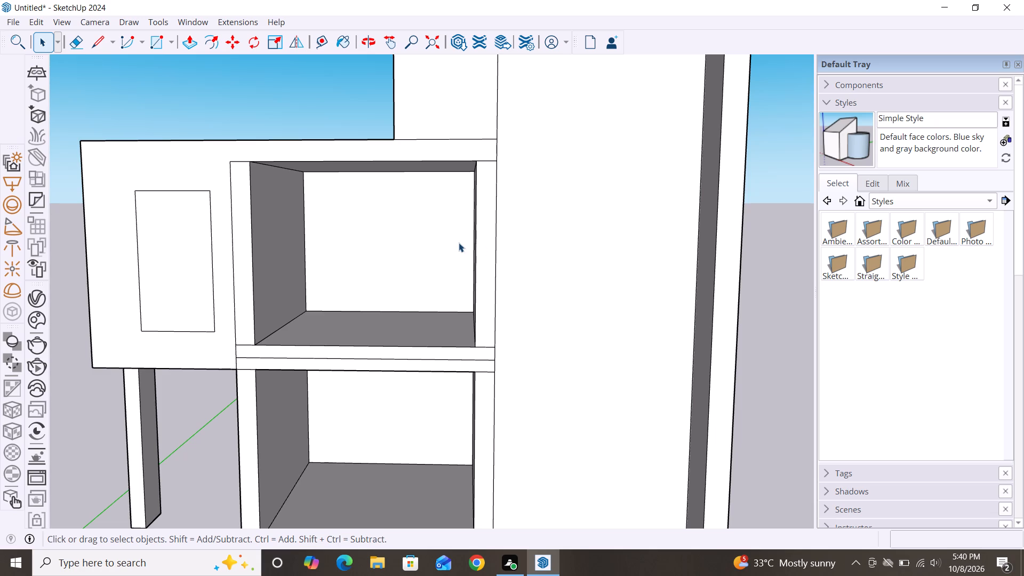
scroll(473, 239, "up", 3)
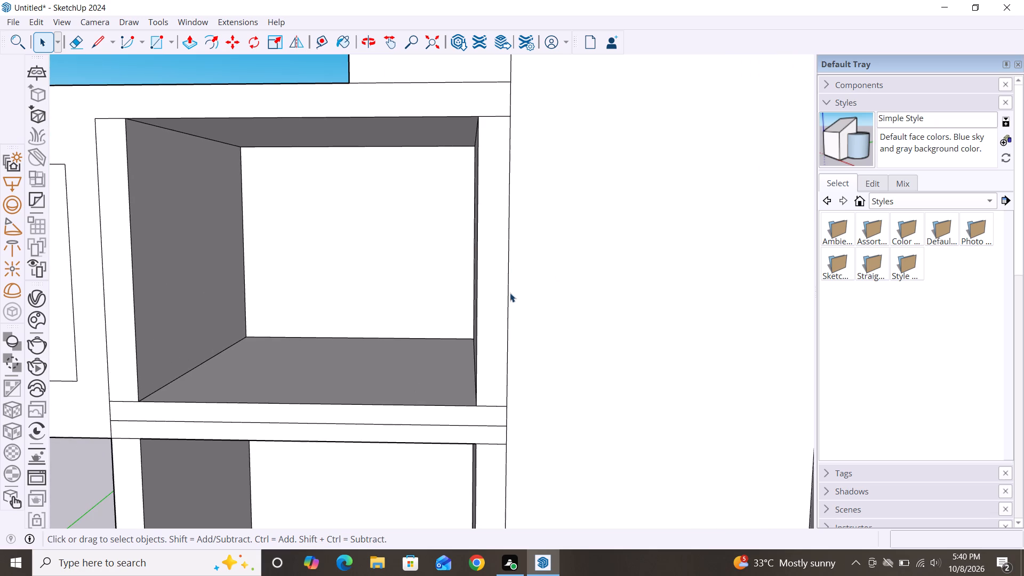
left_click(508, 301)
left_click(510, 106, "ctrl")
scroll(532, 194, "down", 3, "ctrl")
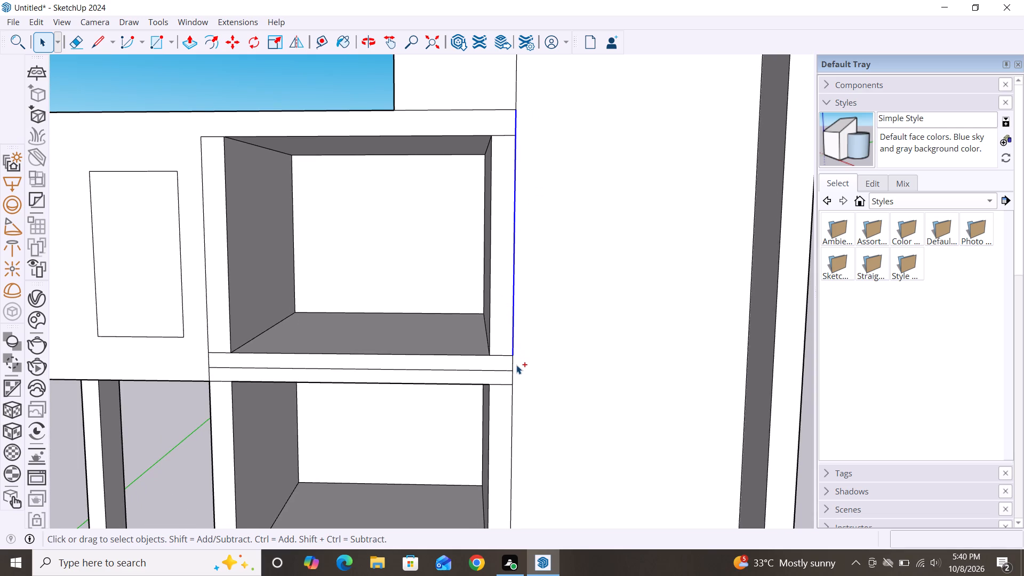
left_click(513, 366, "ctrl")
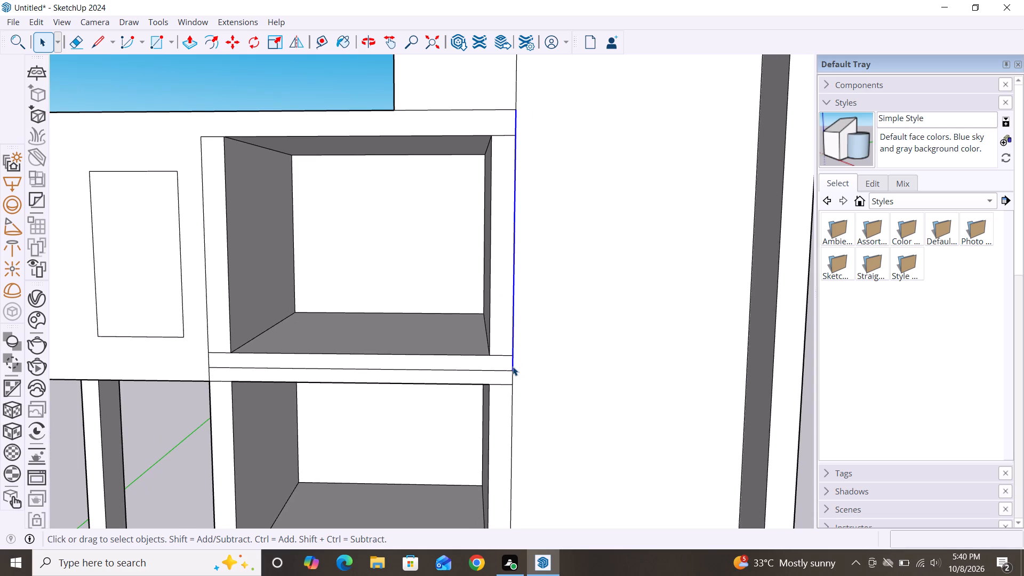
key("m")
left_click(511, 369)
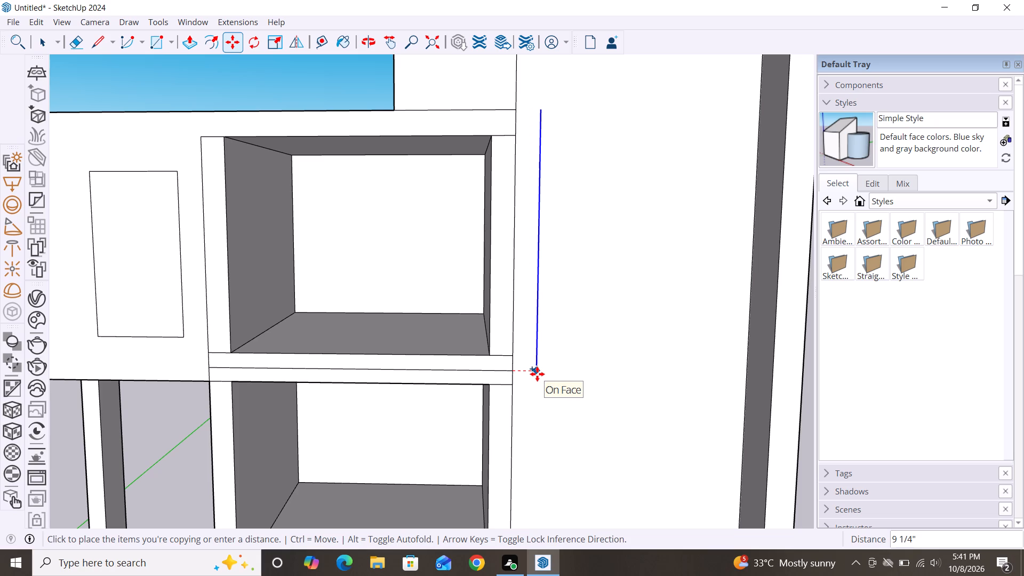
double_click(537, 374)
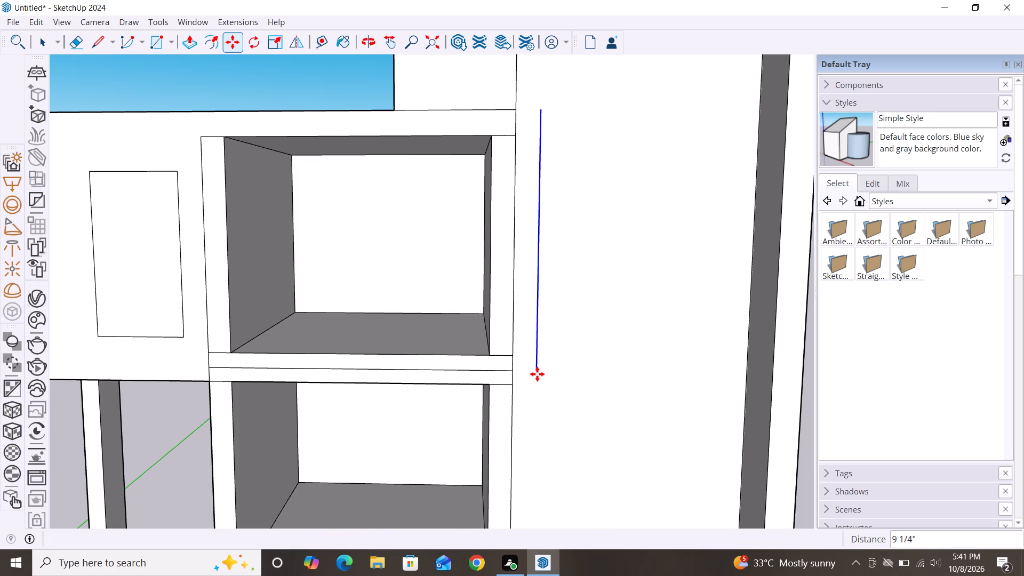
key("space")
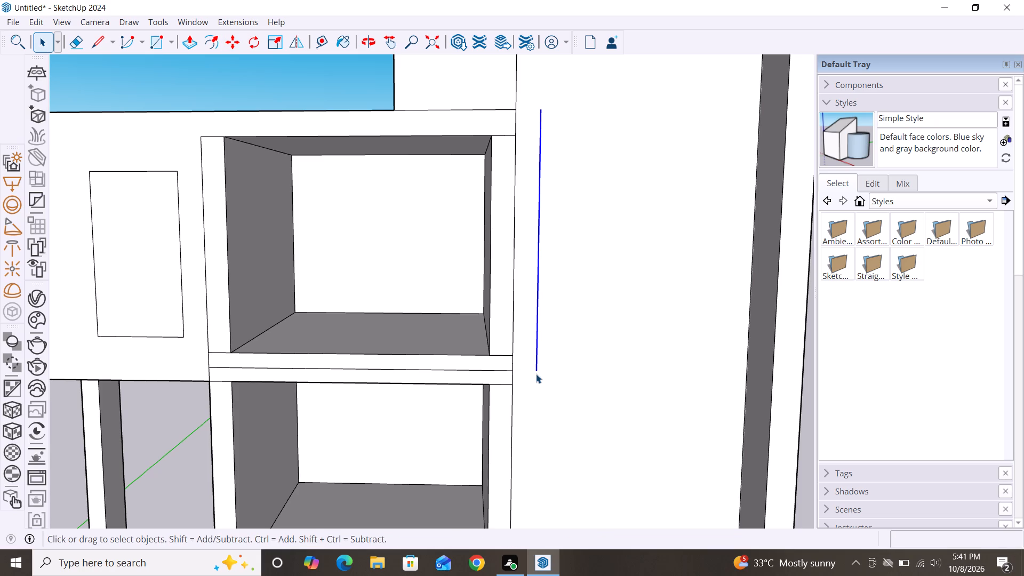
Draw a short line joining the copied edge's lower end to the upper box frame.
key("l")
scroll(537, 370, "up", 4)
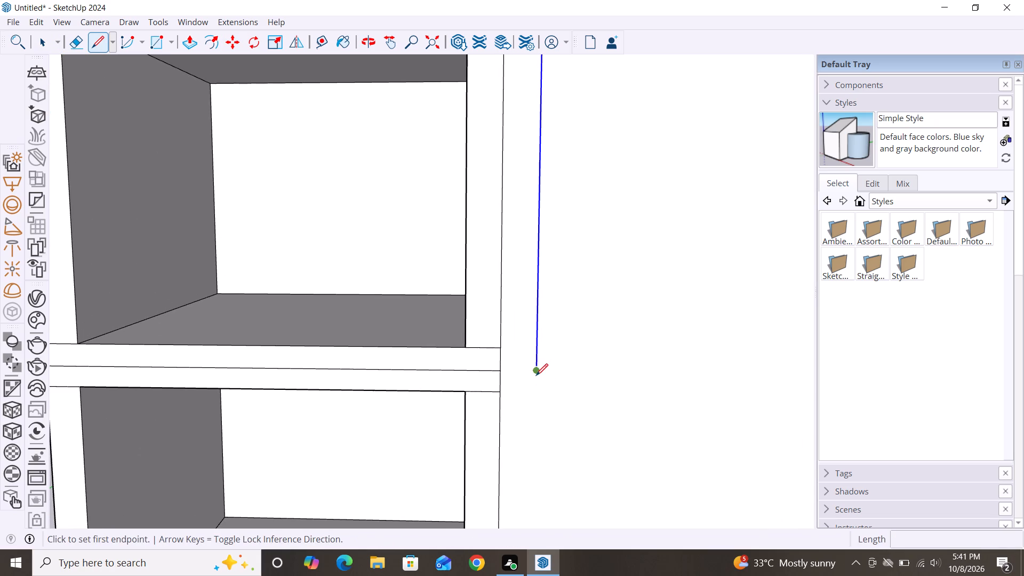
left_click(538, 372)
left_click(502, 368)
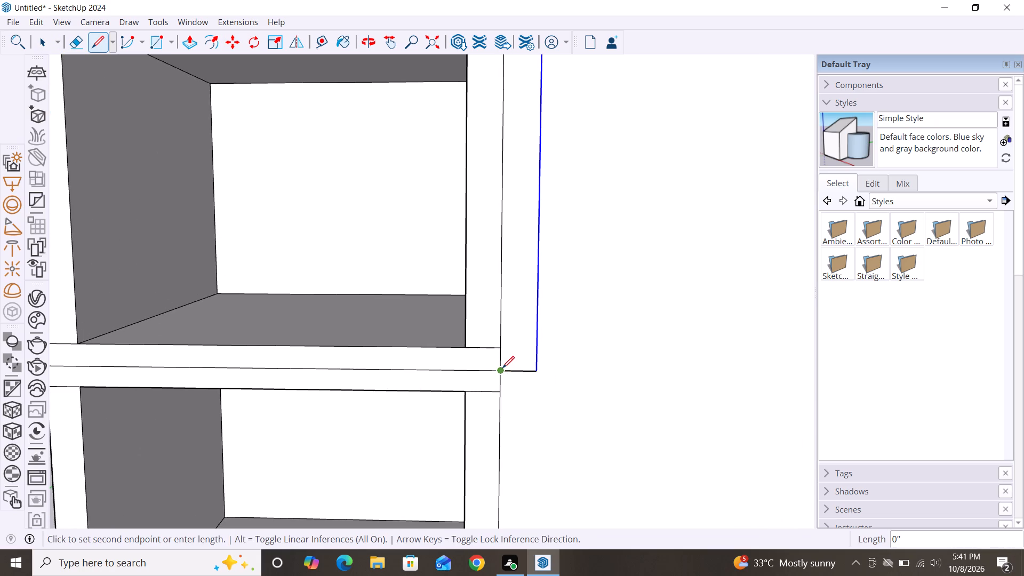
key("v")
scroll(558, 390, "down", 2)
key("Escape")
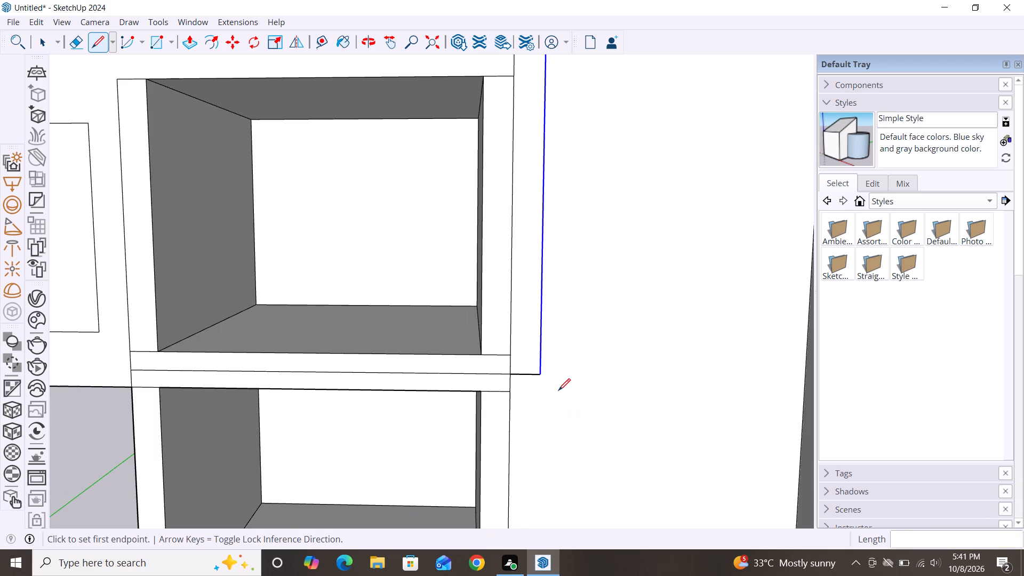
key("space")
Draw a line about 9 1/4" long from the copied edge's upper end to the frame's top corner, closing the strip.
scroll(558, 390, "down", 7)
scroll(564, 210, "up", 3)
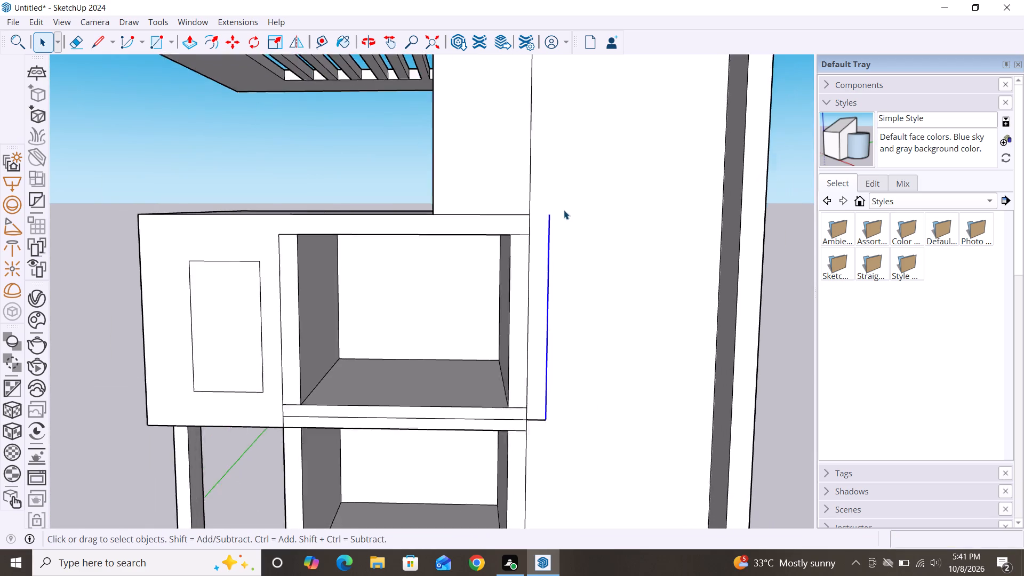
scroll(564, 210, "up", 2)
key("space")
scroll(513, 244, "down", 4)
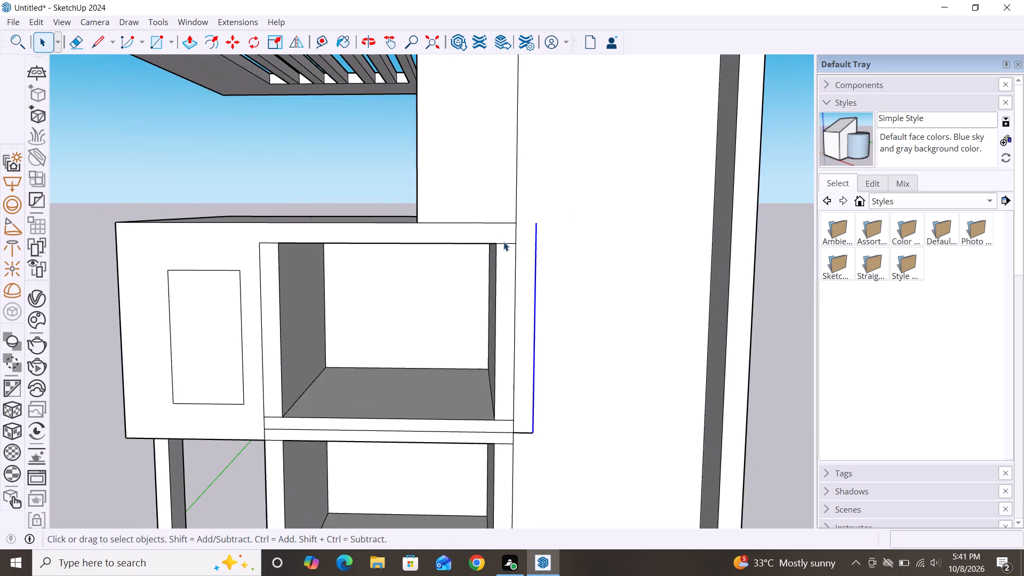
scroll(503, 242, "down", 1)
left_click(749, 270)
scroll(552, 223, "up", 3)
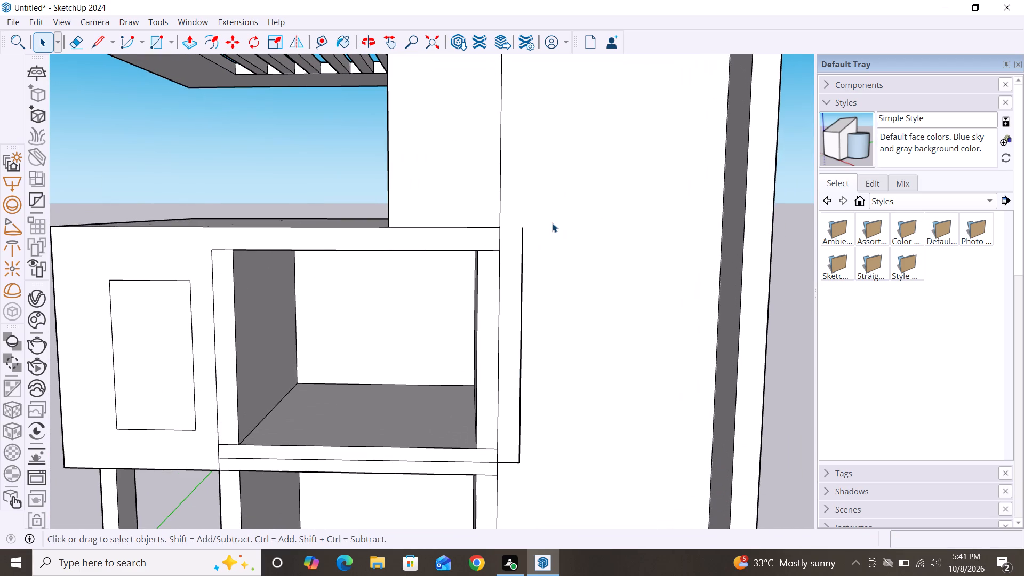
key("space")
type("l")
left_click(521, 229)
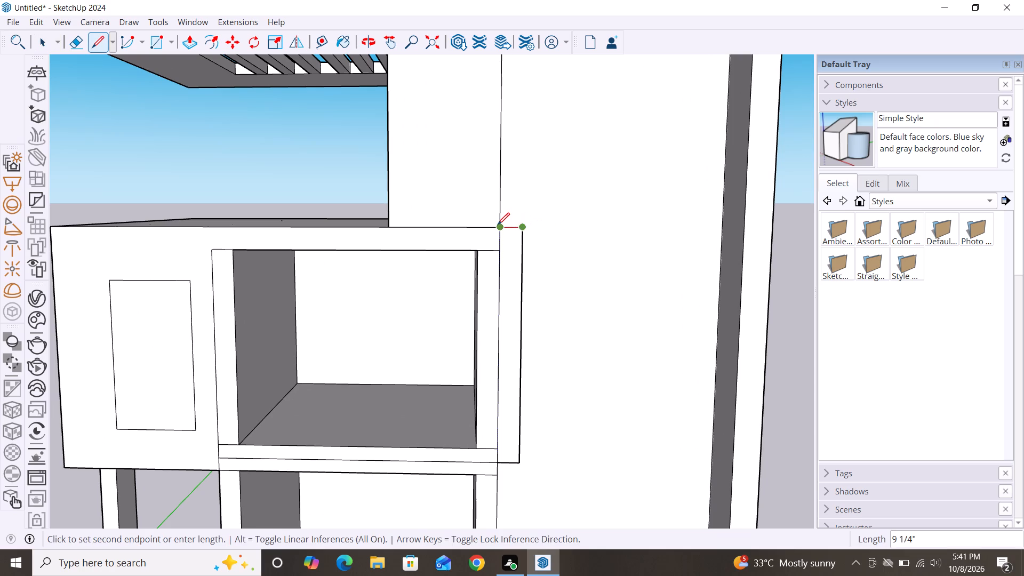
left_click(498, 225)
key("space")
Erase the short edge segments dividing the new strip from the frame's top band and floor band.
scroll(476, 199, "down", 6)
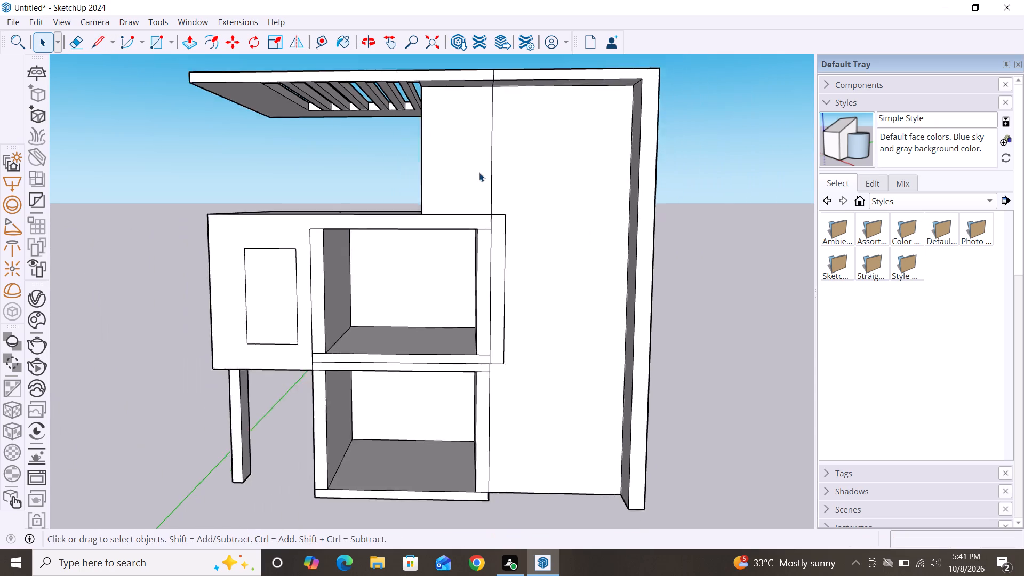
scroll(479, 172, "down", 2)
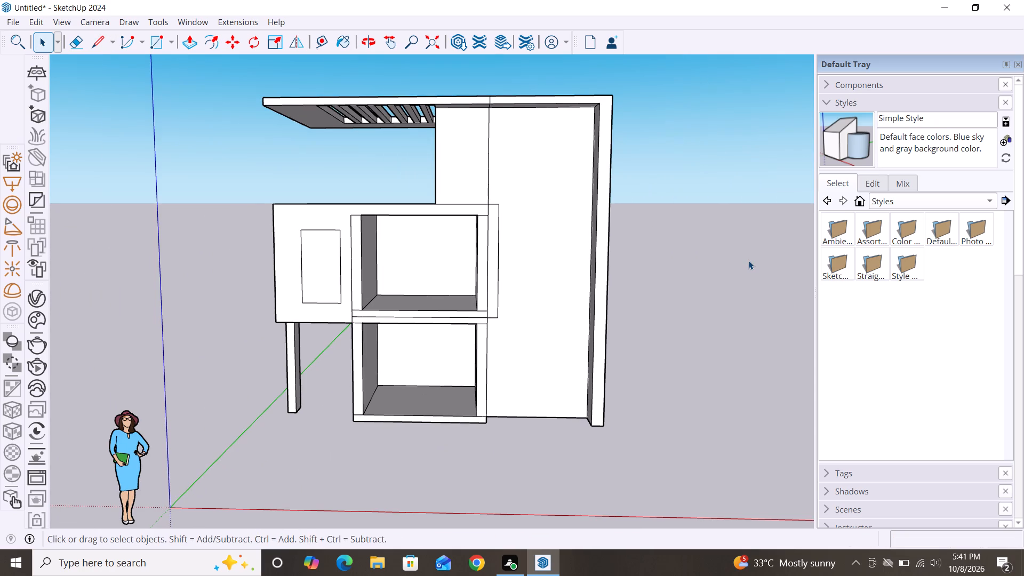
scroll(498, 214, "up", 5)
key("e")
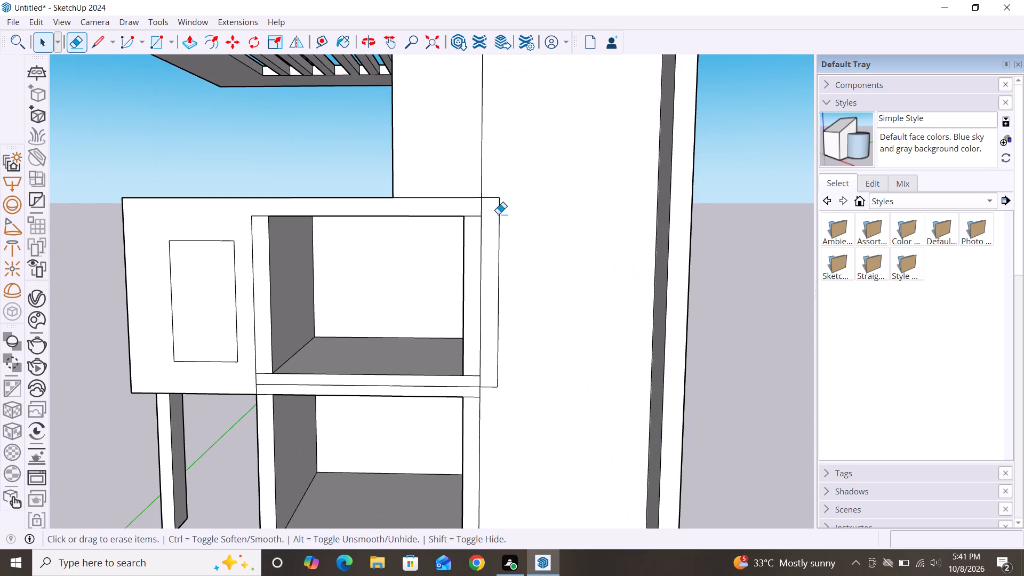
left_click(481, 206)
scroll(543, 187, "down", 3)
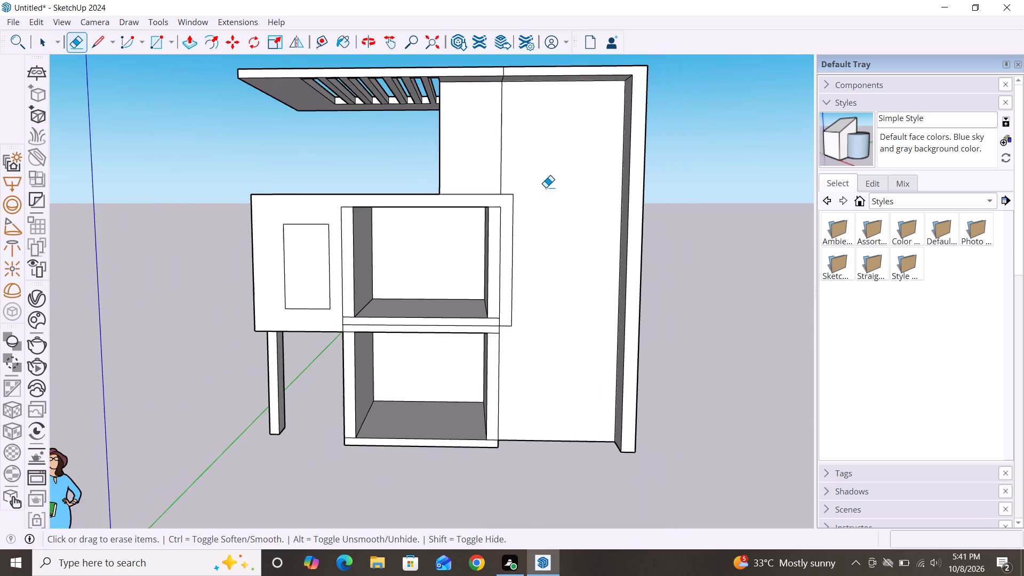
scroll(546, 187, "down", 7)
scroll(532, 289, "up", 9)
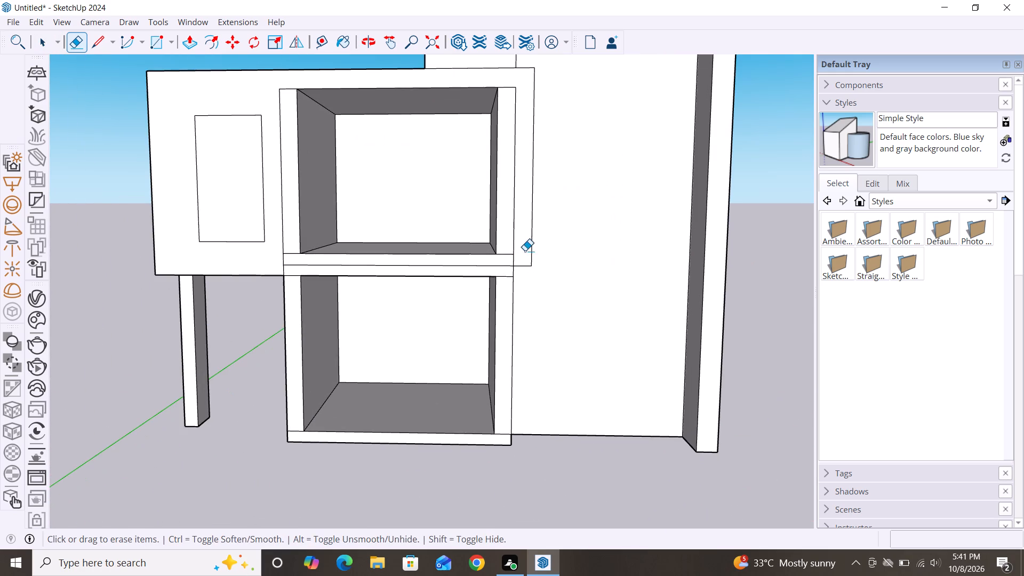
left_click(515, 259)
Examine the building's whole front facade, from the slatted roof overhang down to the lower box.
scroll(493, 242, "down", 4)
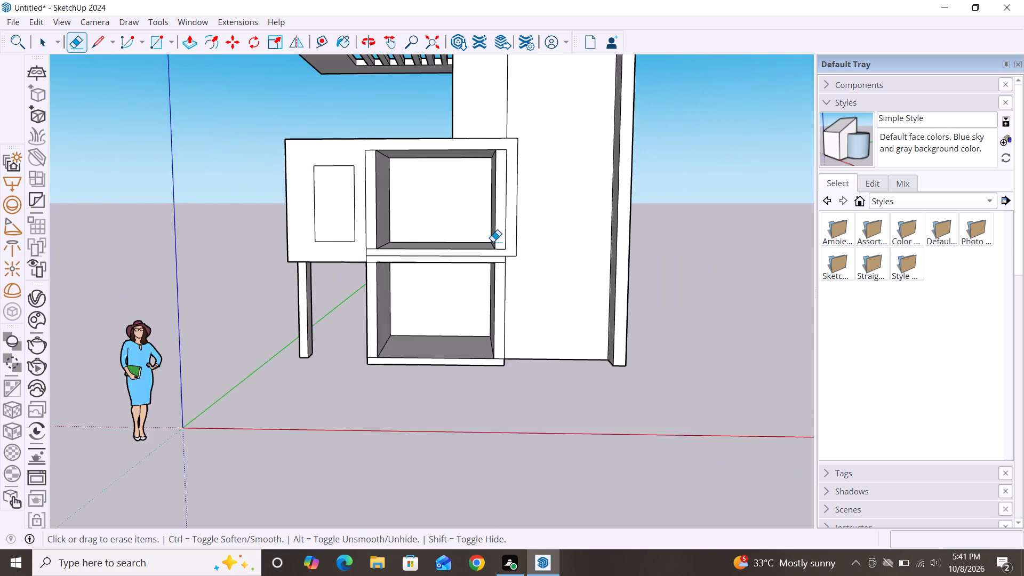
scroll(493, 242, "down", 2)
scroll(623, 270, "down", 2)
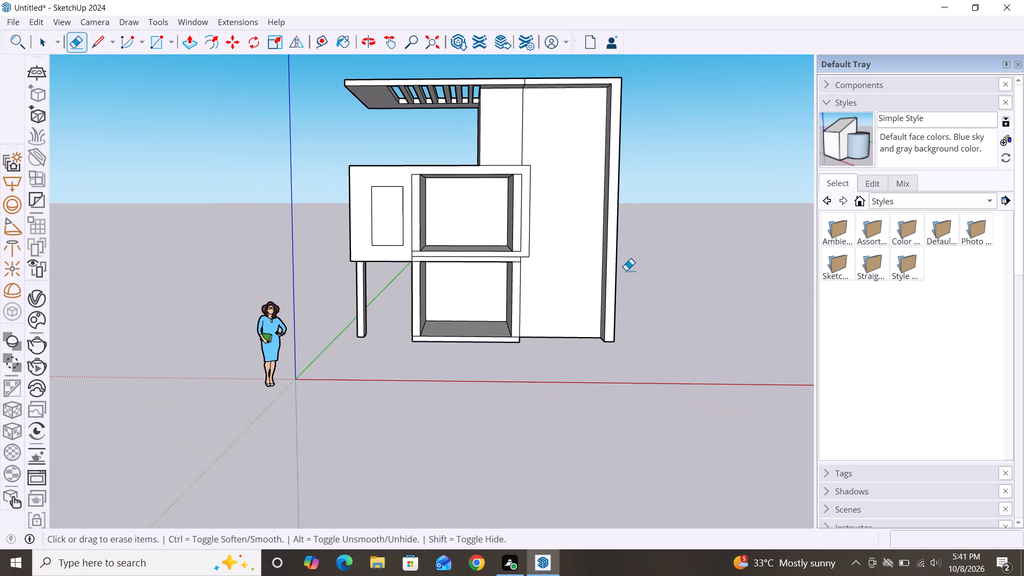
scroll(626, 270, "down", 1)
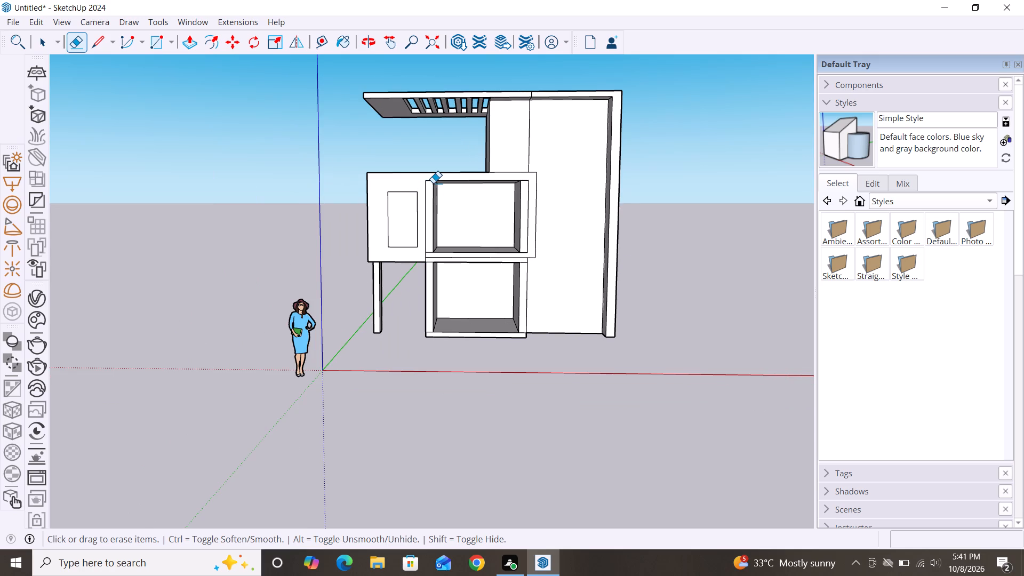
scroll(433, 183, "up", 3)
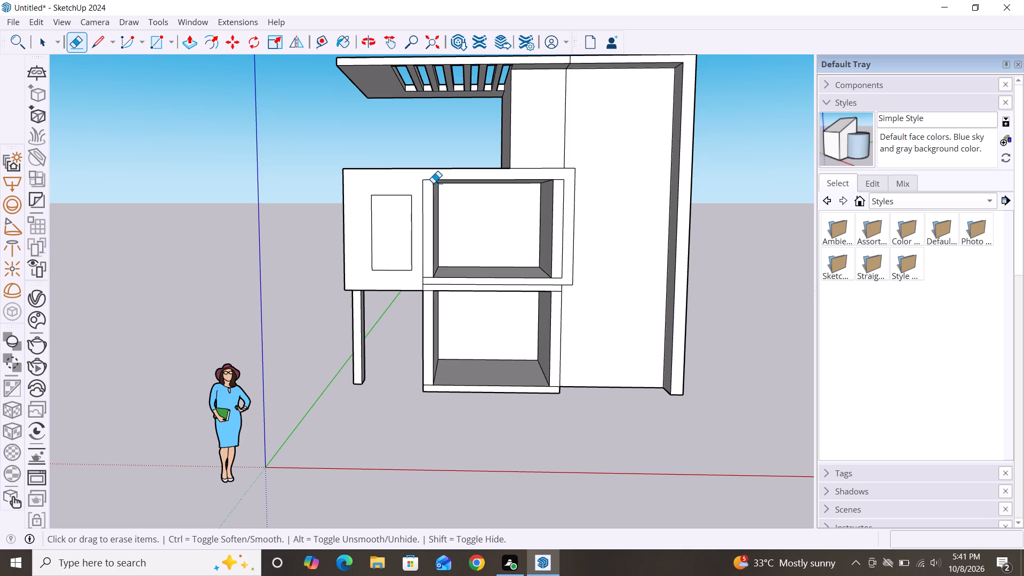
scroll(349, 162, "down", 3)
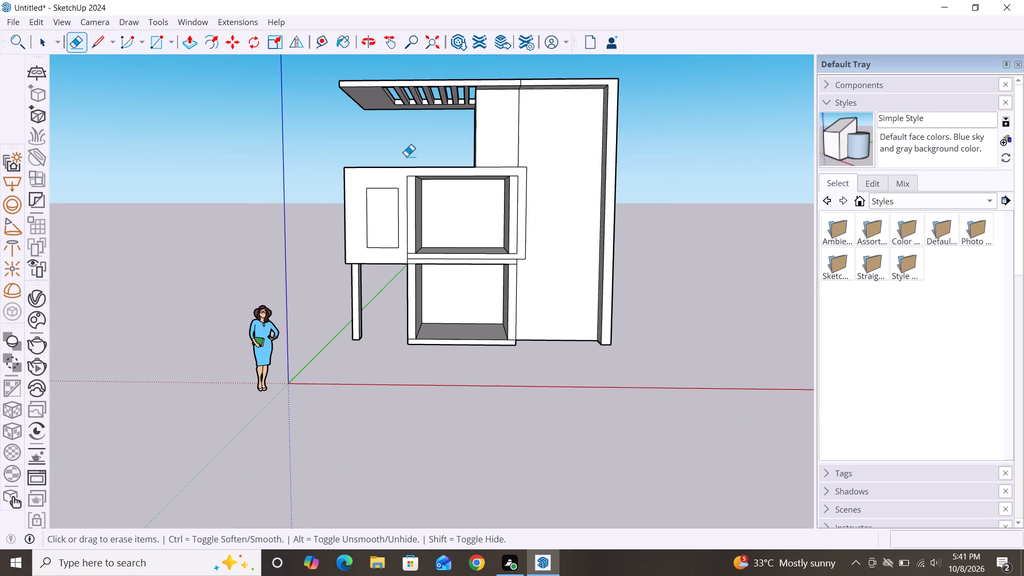
scroll(356, 169, "down", 3)
key("space")
scroll(291, 178, "down", 3)
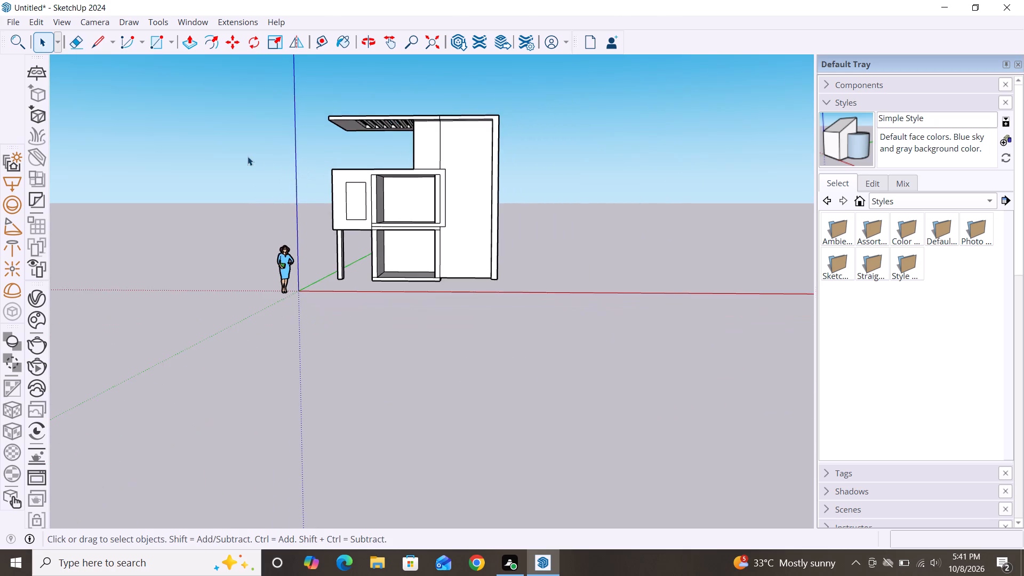
scroll(247, 156, "down", 2)
Draw a tall rectangle about 2' 11 5/8" wide by 14' high on the front of the high wall.
scroll(444, 136, "up", 8)
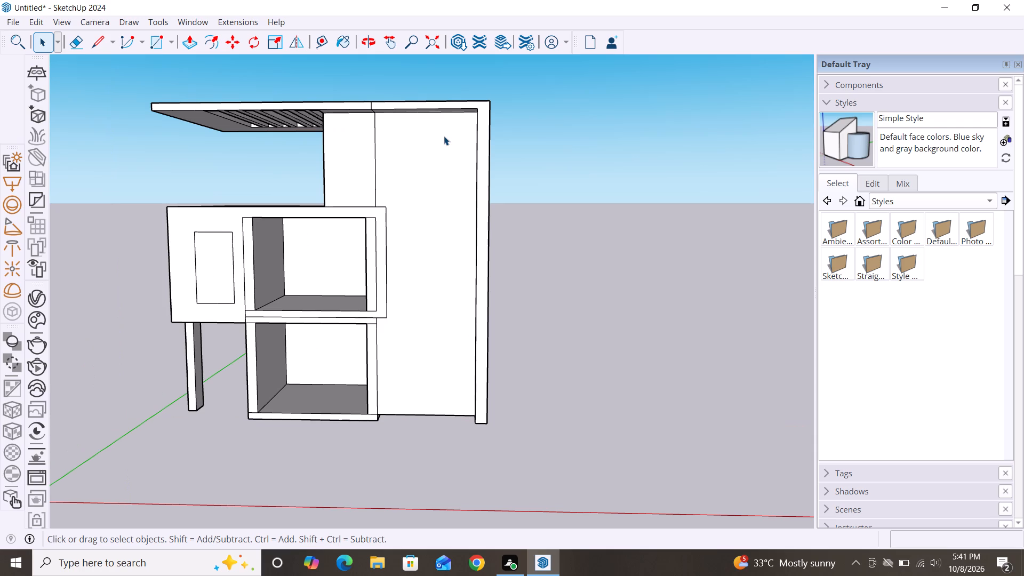
key("r")
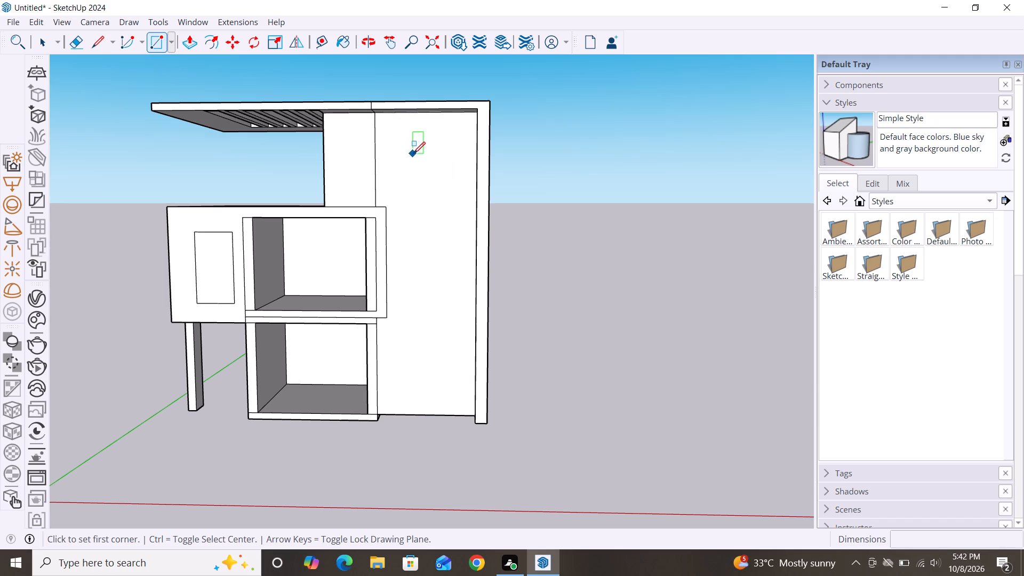
left_click(411, 148)
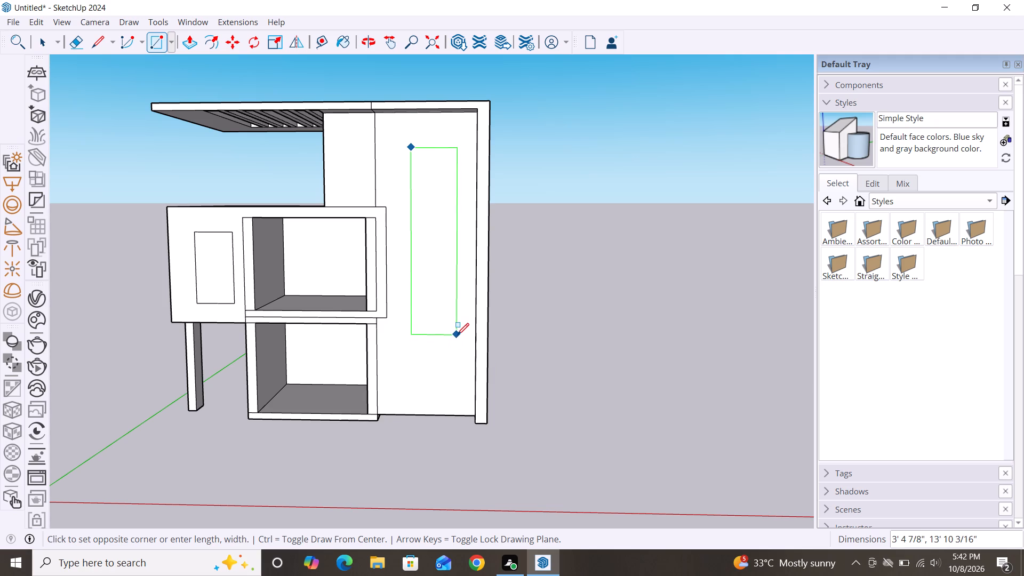
left_click(451, 337)
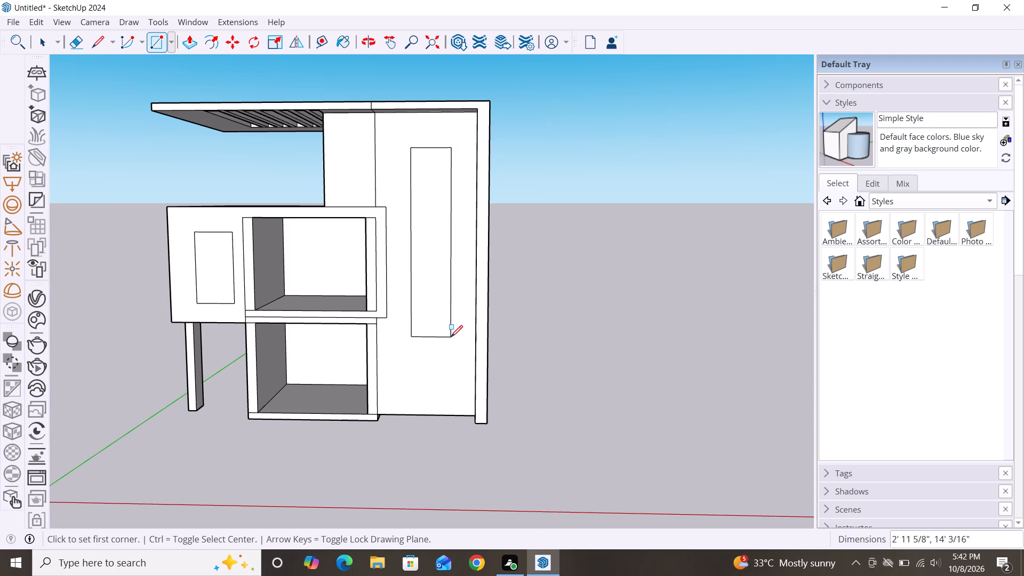
key("space")
Offset the tall window rectangle on the high wall outward by about 5 5/16" to form a frame band.
scroll(409, 224, "up", 3)
key("f")
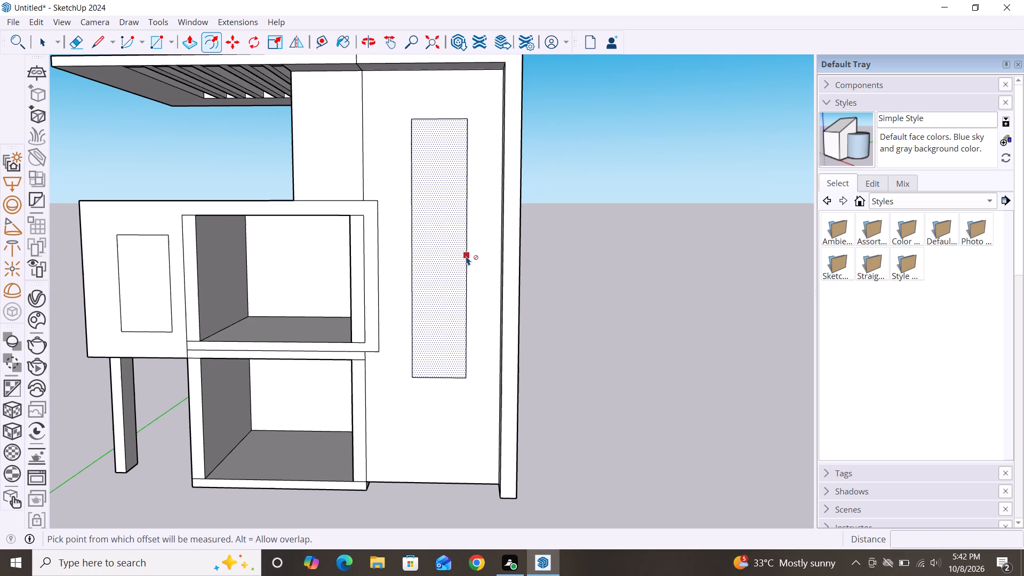
left_click(462, 263)
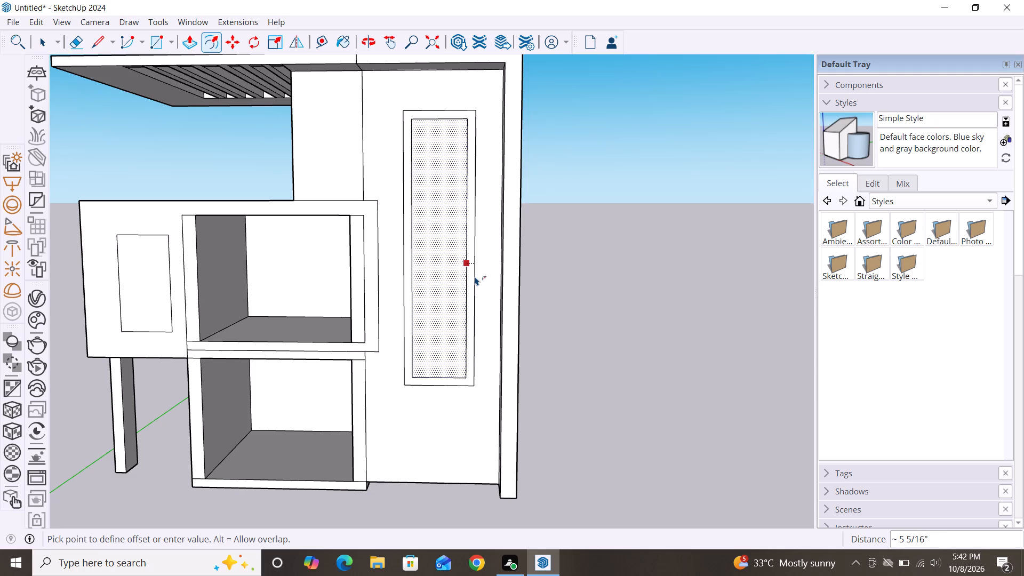
double_click(475, 276)
key("space")
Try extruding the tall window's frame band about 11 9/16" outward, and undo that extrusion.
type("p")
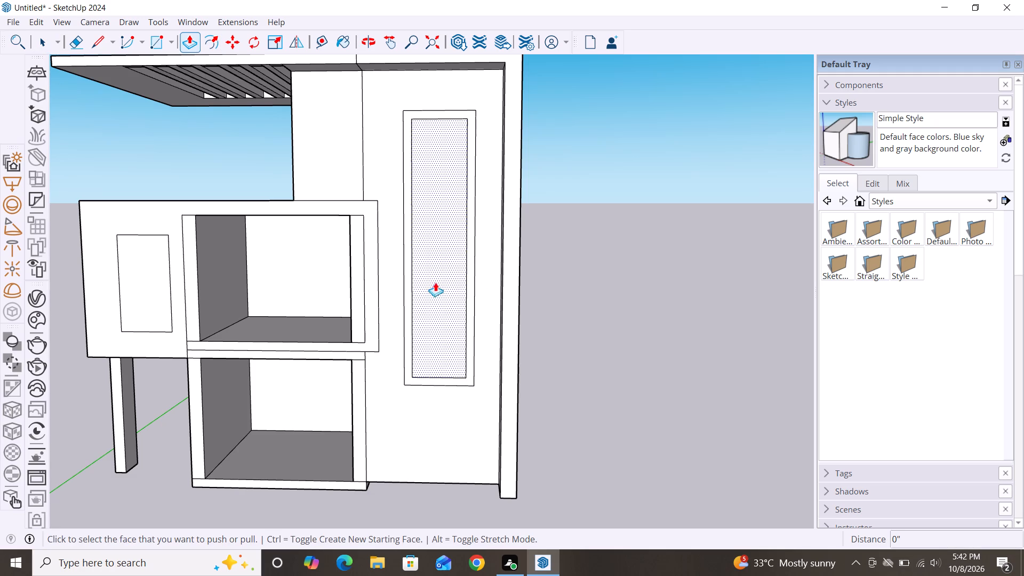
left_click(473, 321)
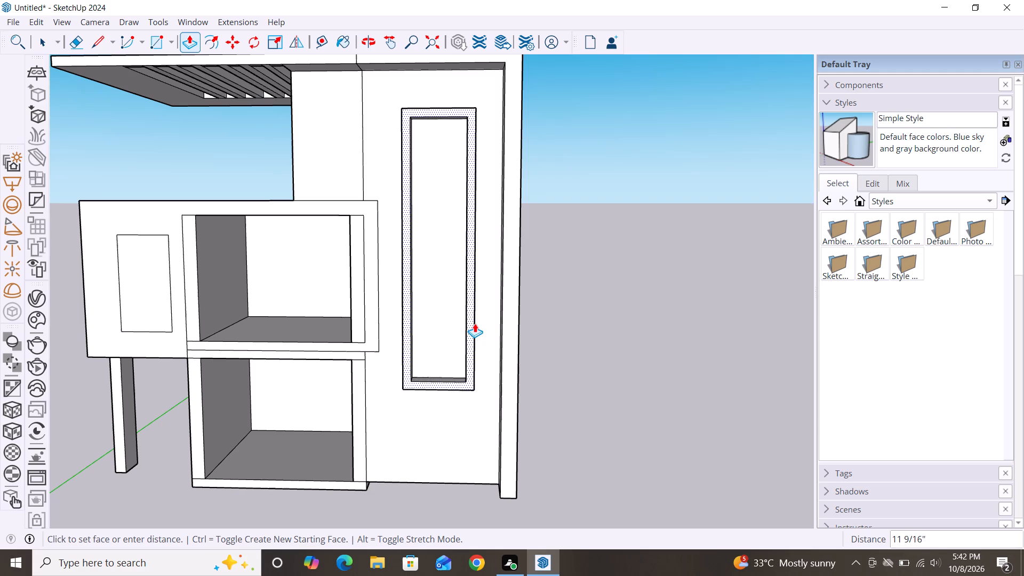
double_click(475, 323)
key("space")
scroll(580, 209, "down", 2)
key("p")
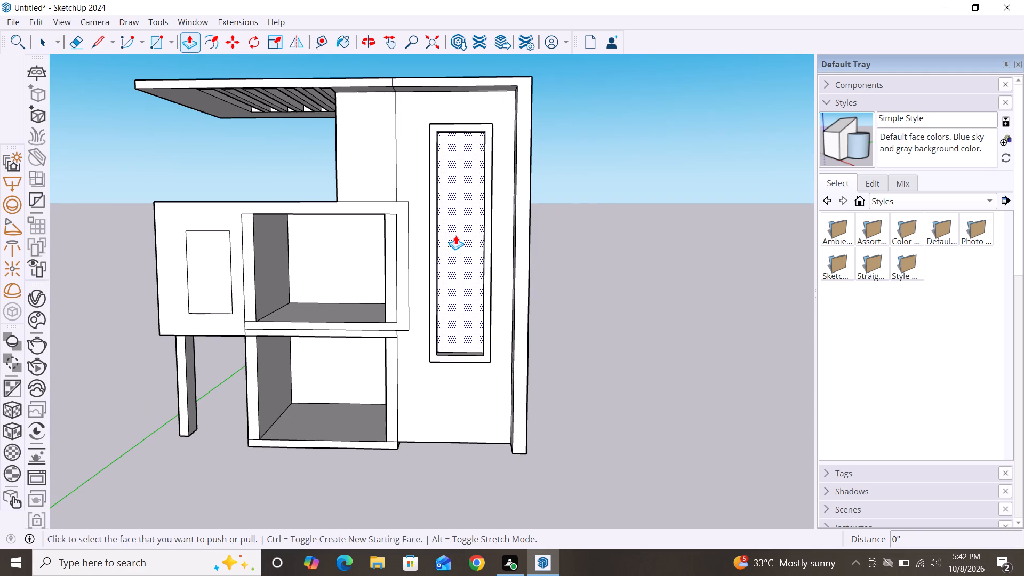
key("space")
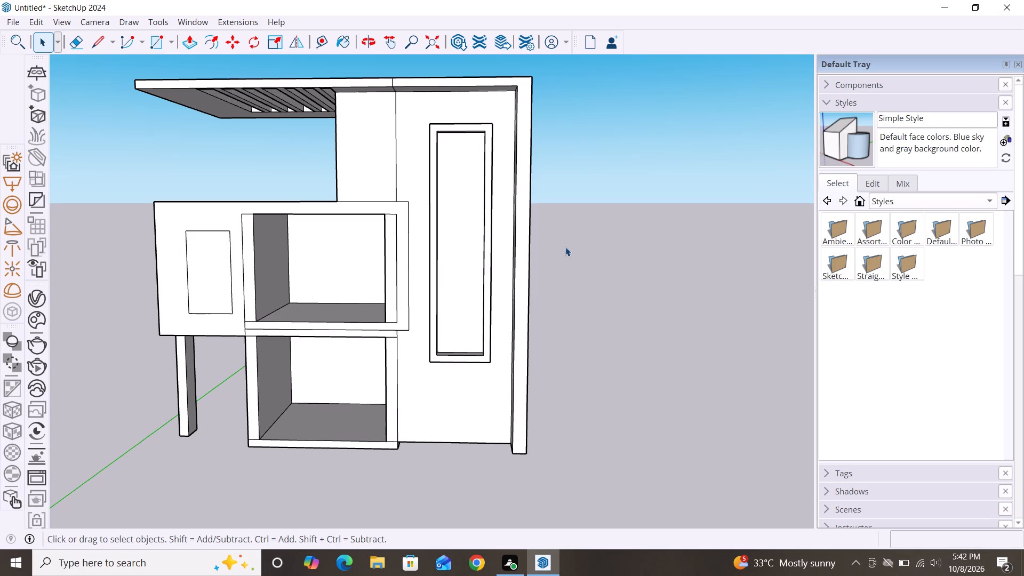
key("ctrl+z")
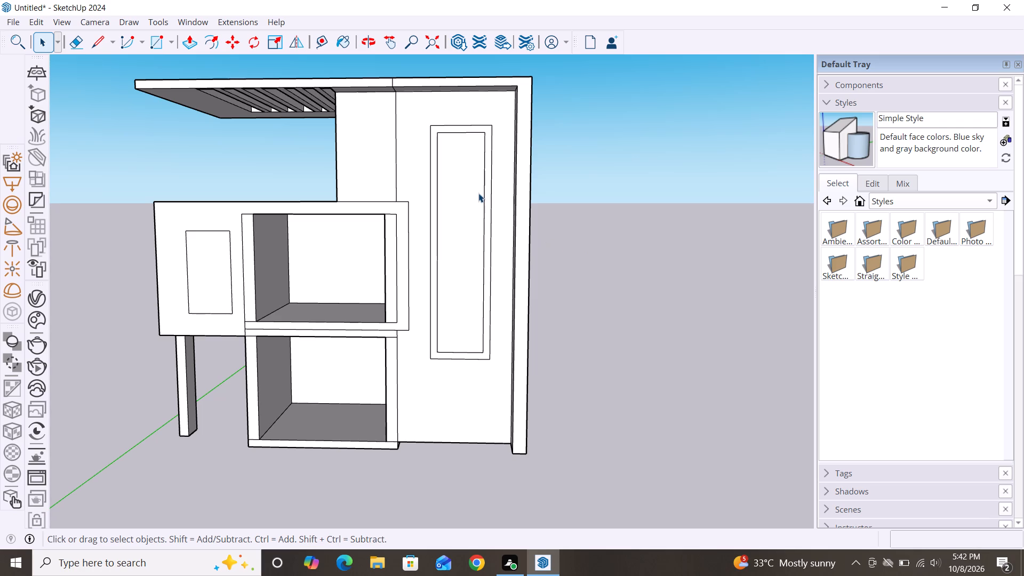
Copy the inner window rectangle's top edge down to its bottom edge and divide the spacing by 3.
key("l")
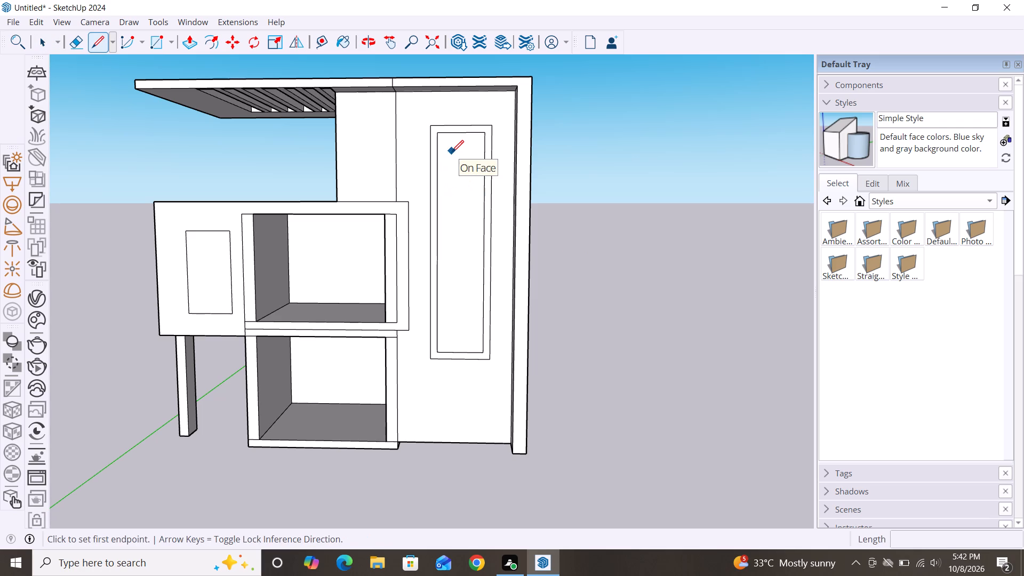
key("space")
left_click(463, 133)
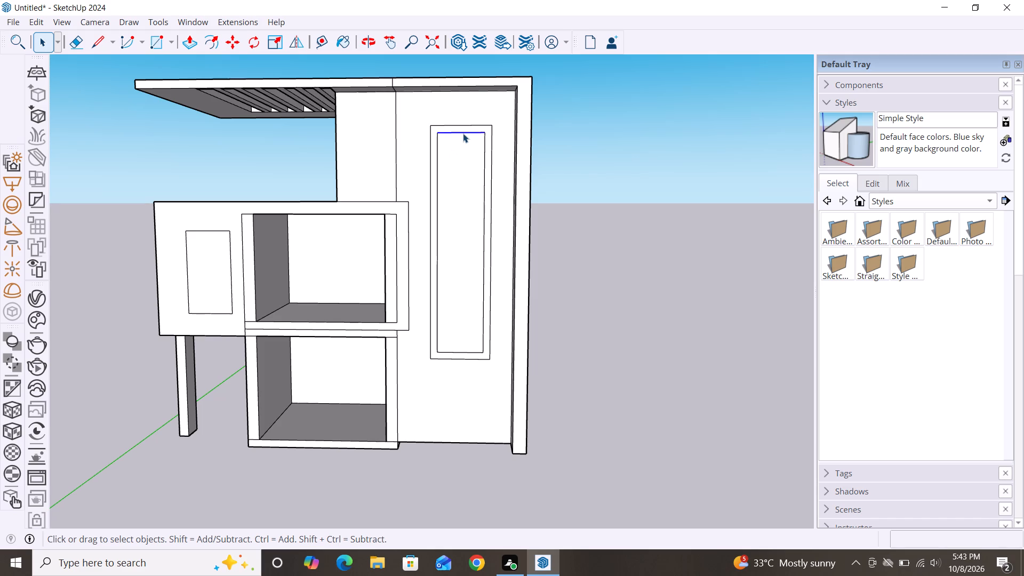
key("m")
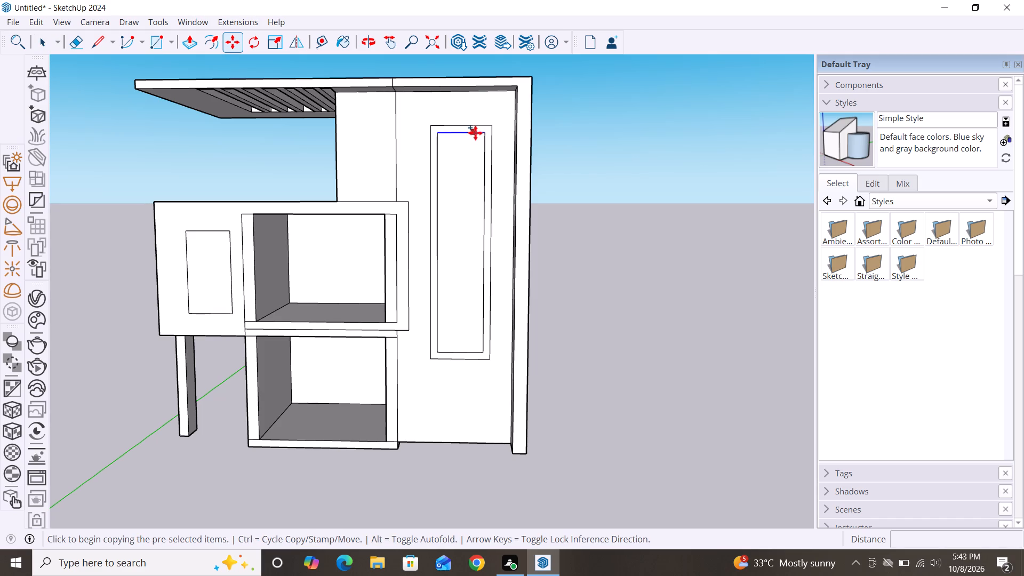
left_click(485, 135)
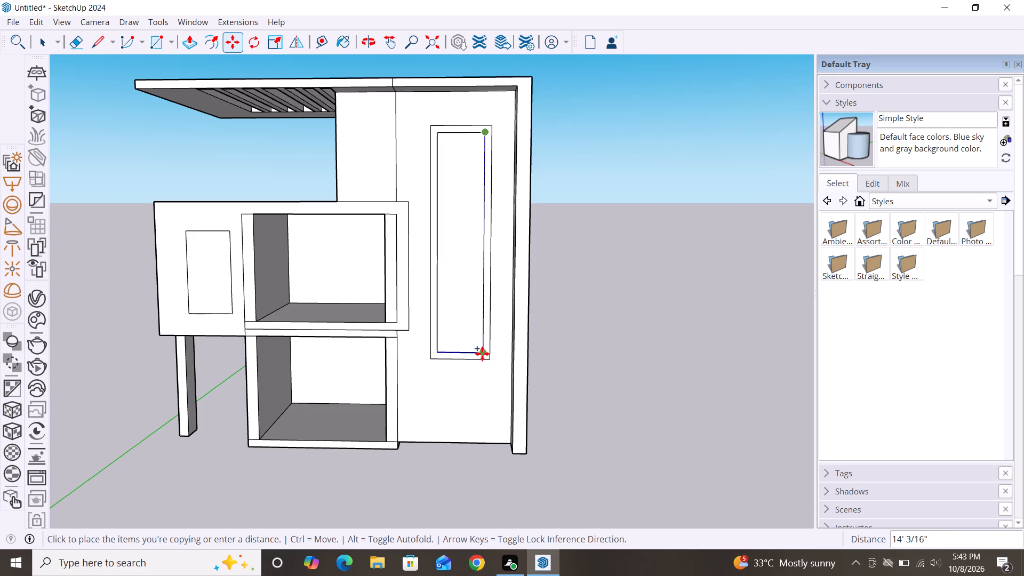
left_click(482, 354)
type("/3")
key("Return")
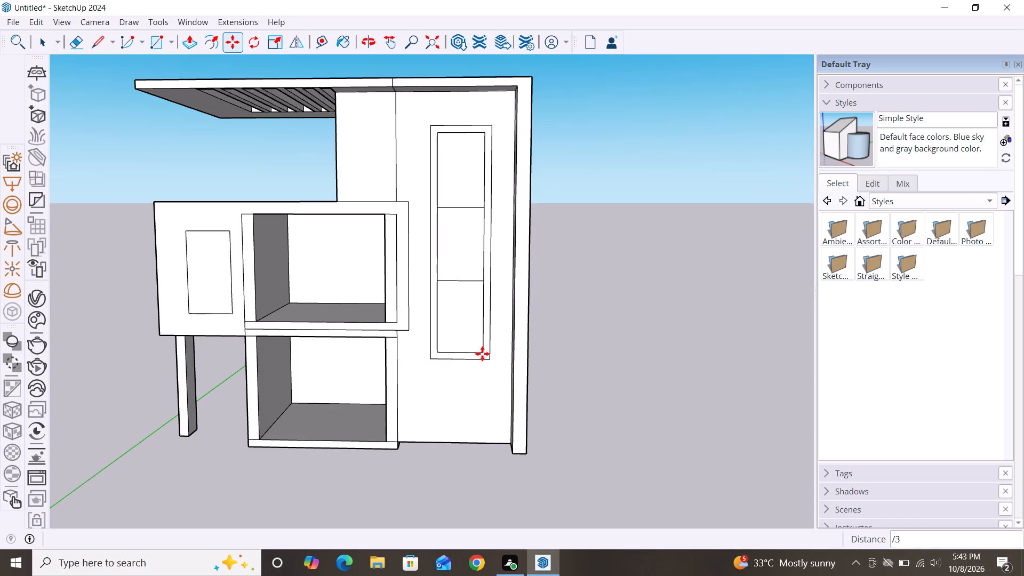
key("space")
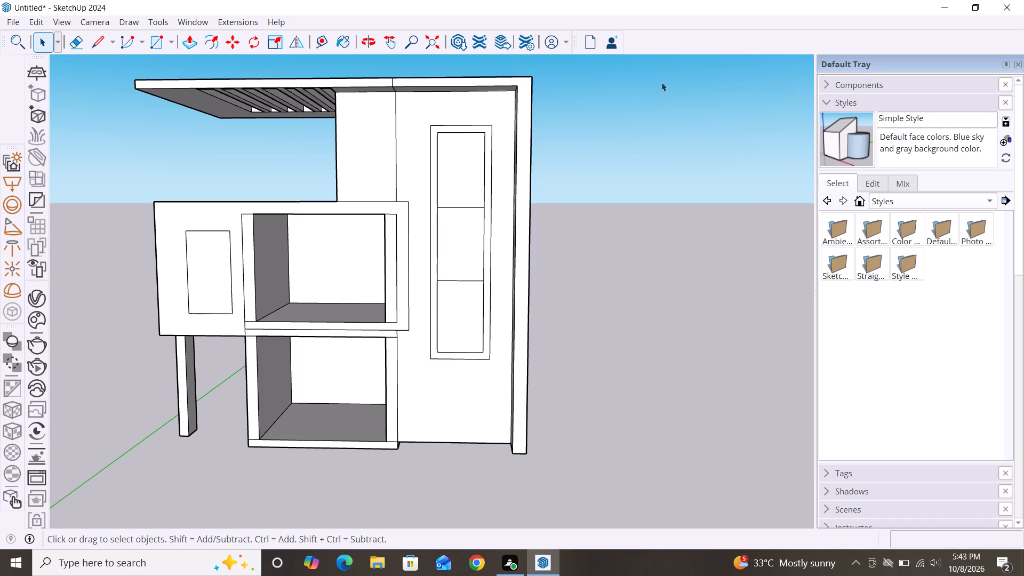
Extrude the tall window's frame band 1' 5" outward from the high wall.
scroll(621, 177, "down", 2)
scroll(613, 177, "up", 2)
key("p")
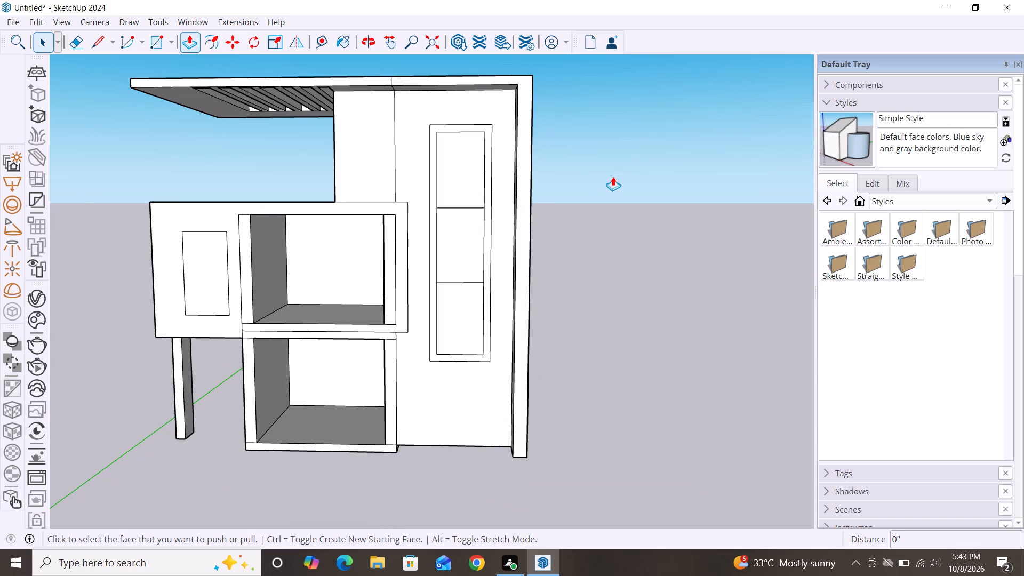
left_click(490, 299)
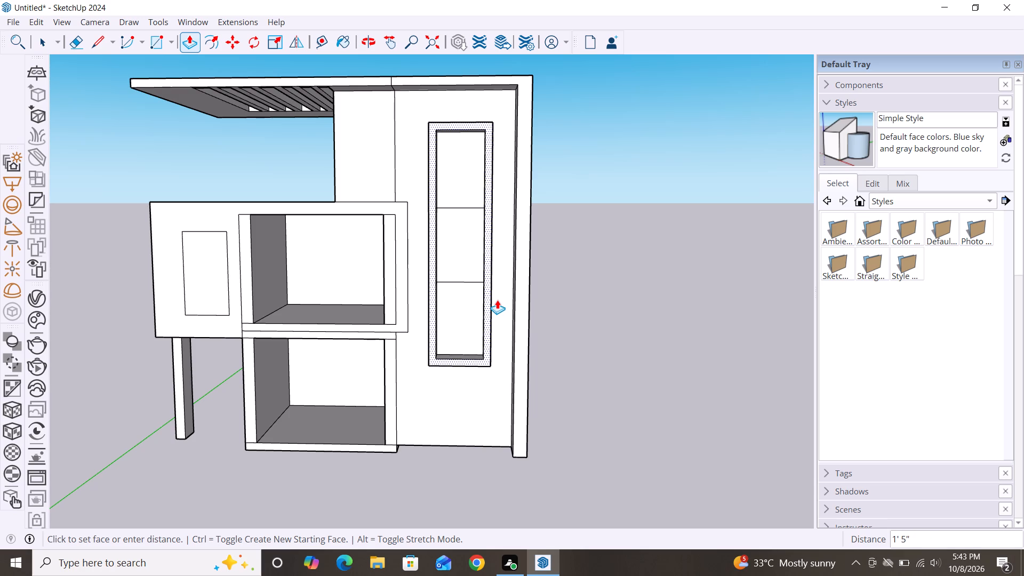
double_click(497, 300)
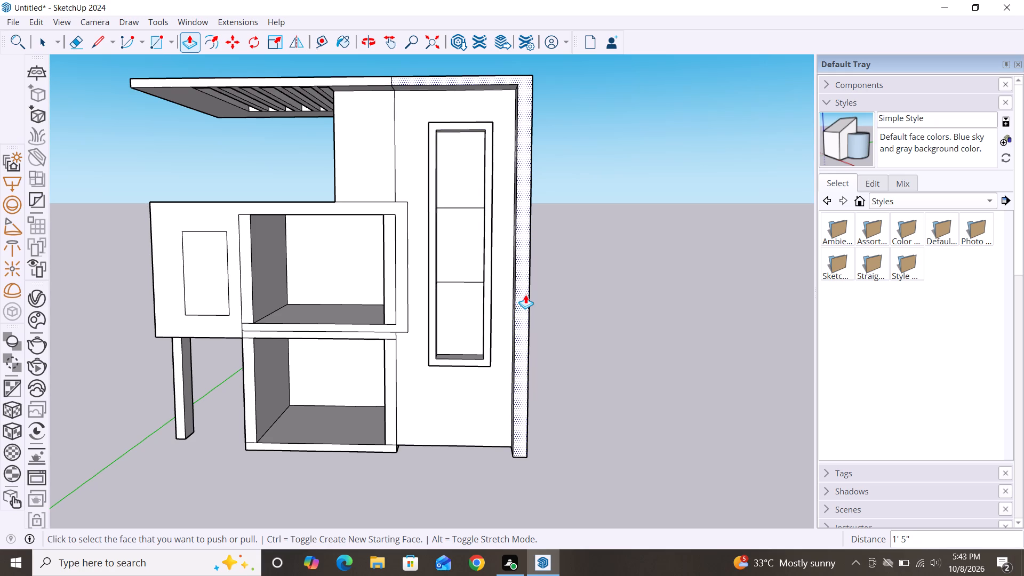
key("space")
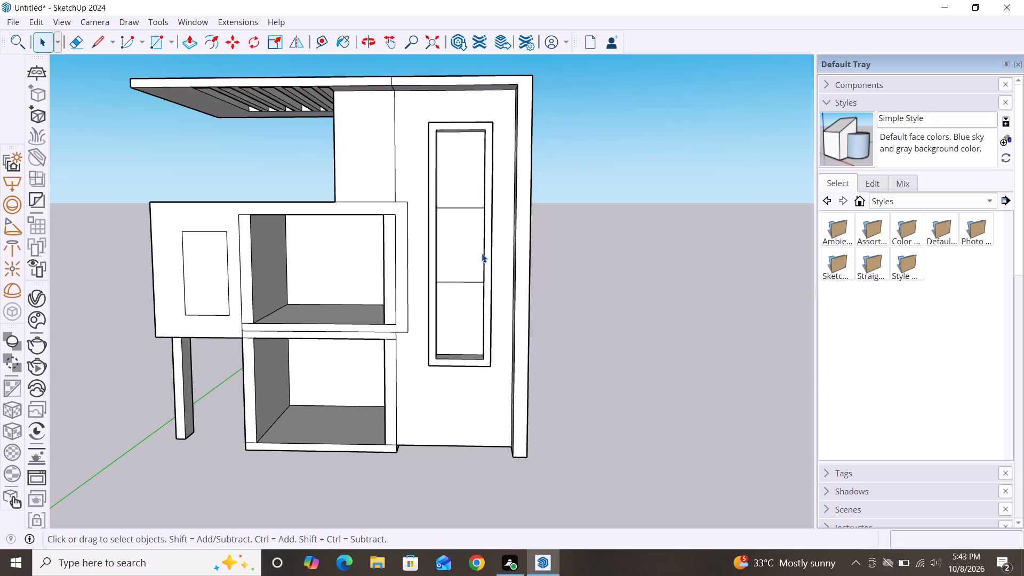
Copy the window's upper dividing line about 2 9/16" downward to outline a thin divider strip.
left_click(458, 207)
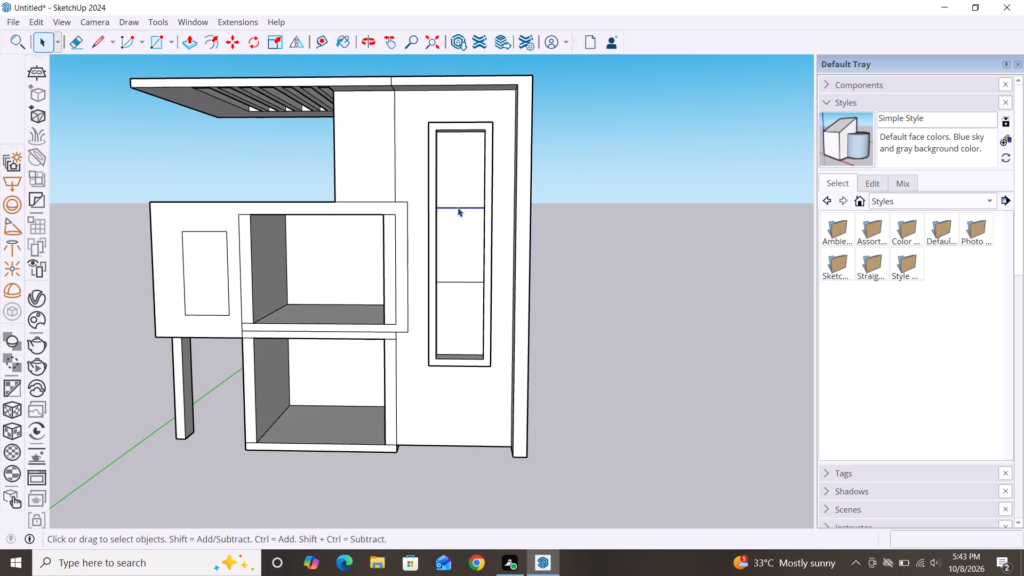
scroll(458, 207, "up", 3)
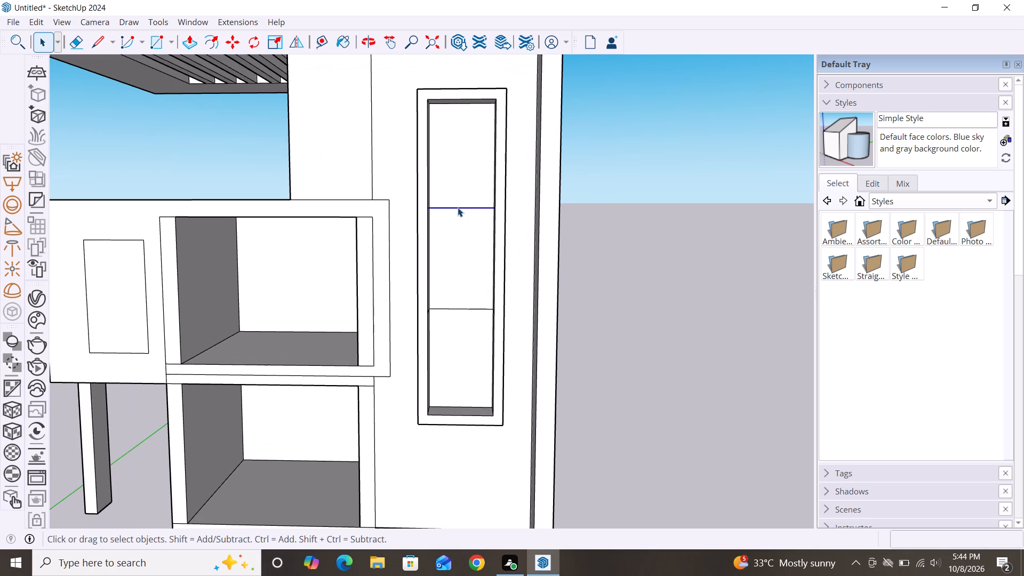
key("m")
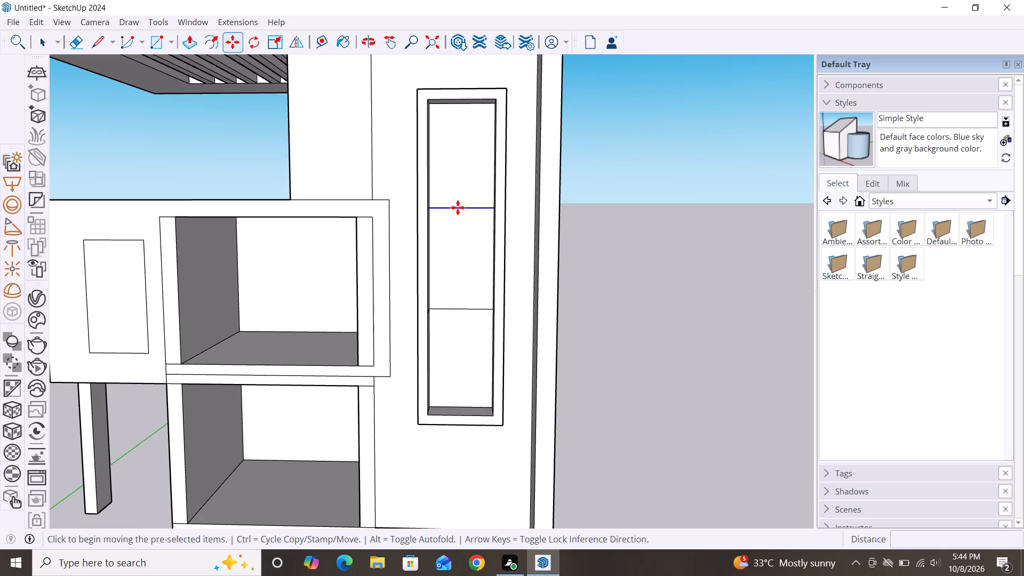
left_click(493, 209)
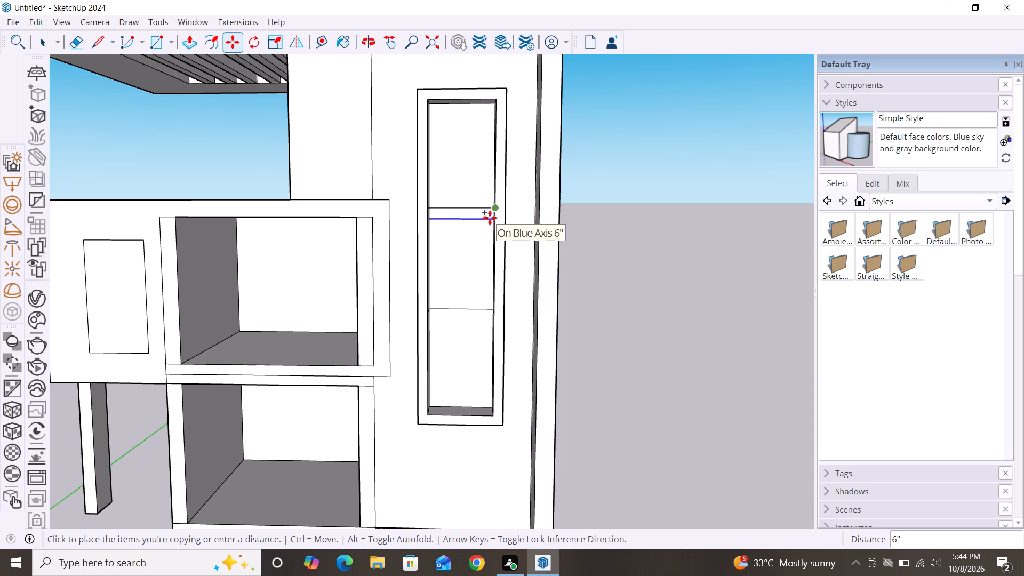
scroll(490, 218, "up", 6)
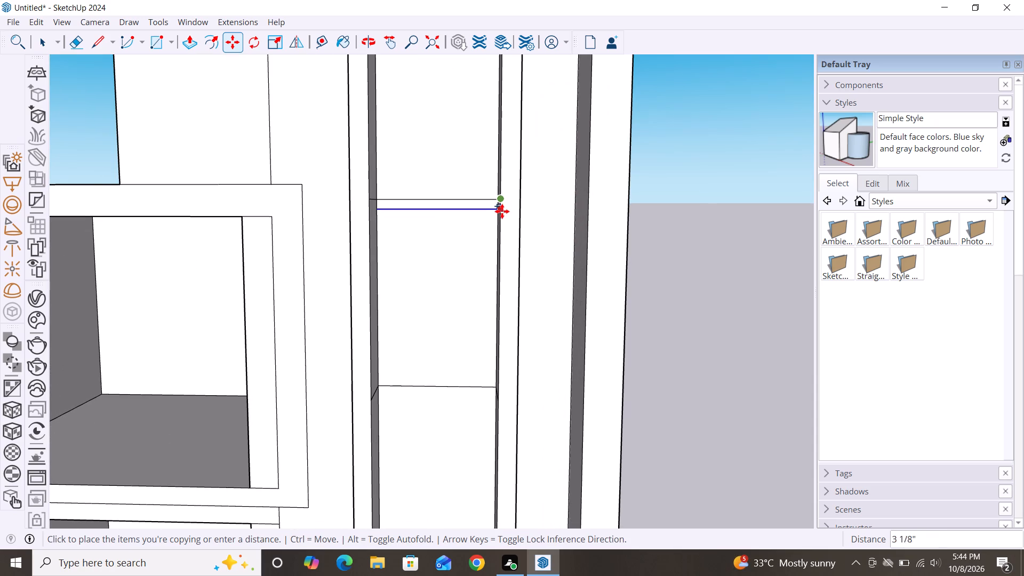
scroll(502, 212, "up", 7)
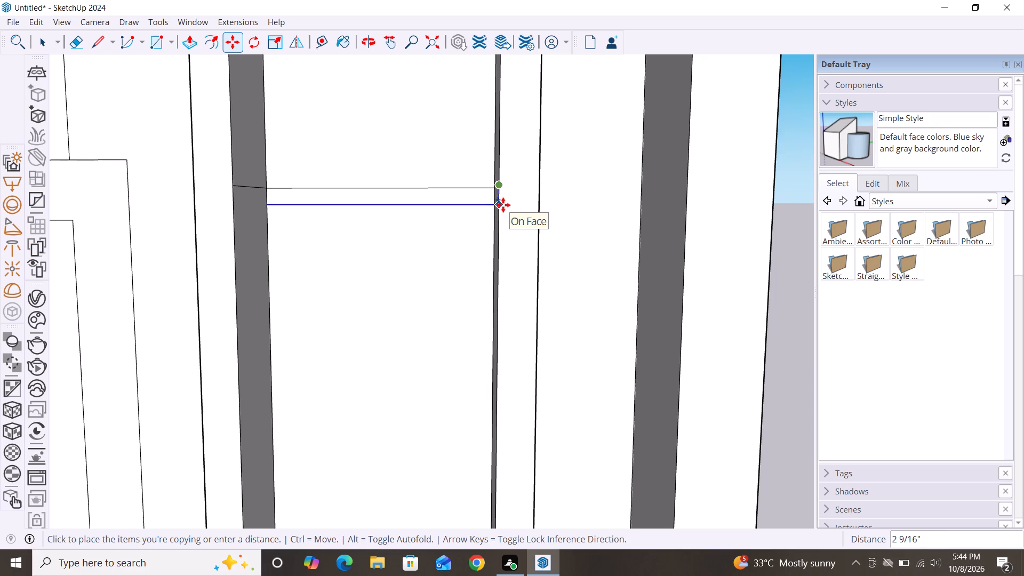
left_click(503, 205)
key("space")
scroll(476, 142, "down", 3)
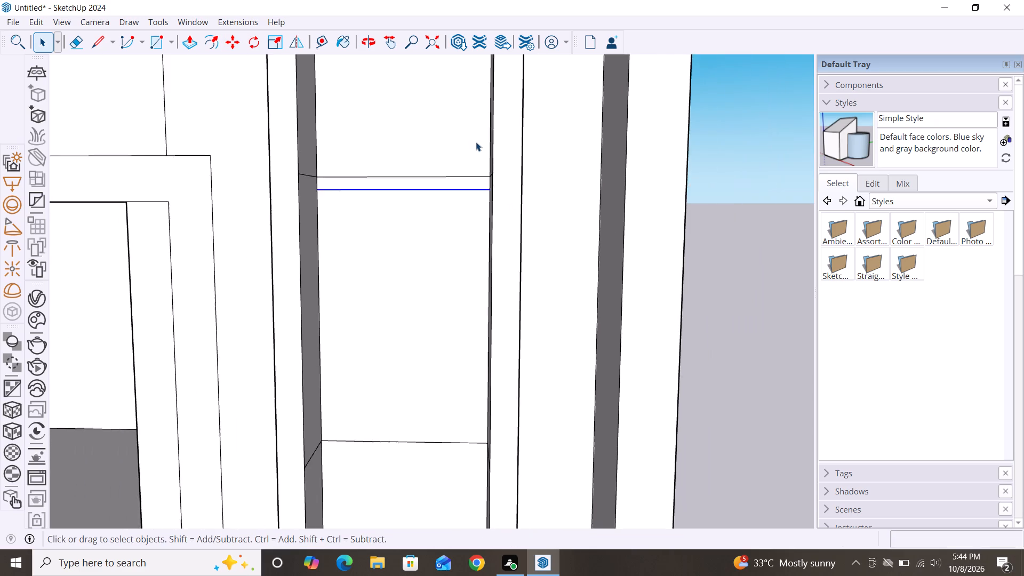
Copy the window's lower dividing line about 3 15/16" downward to outline a second divider strip.
scroll(476, 142, "down", 7)
left_click(442, 301)
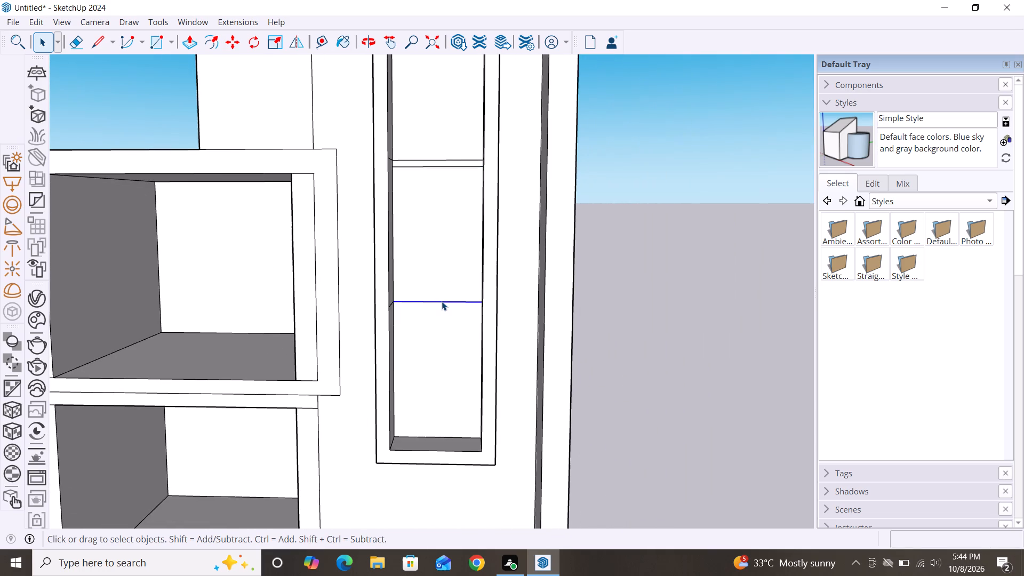
key("m")
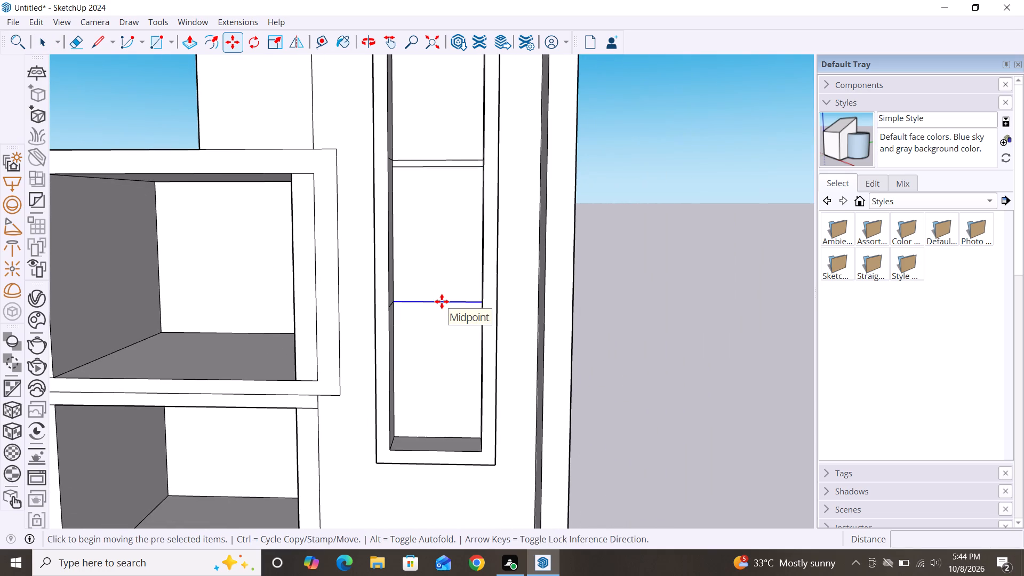
left_click(484, 308)
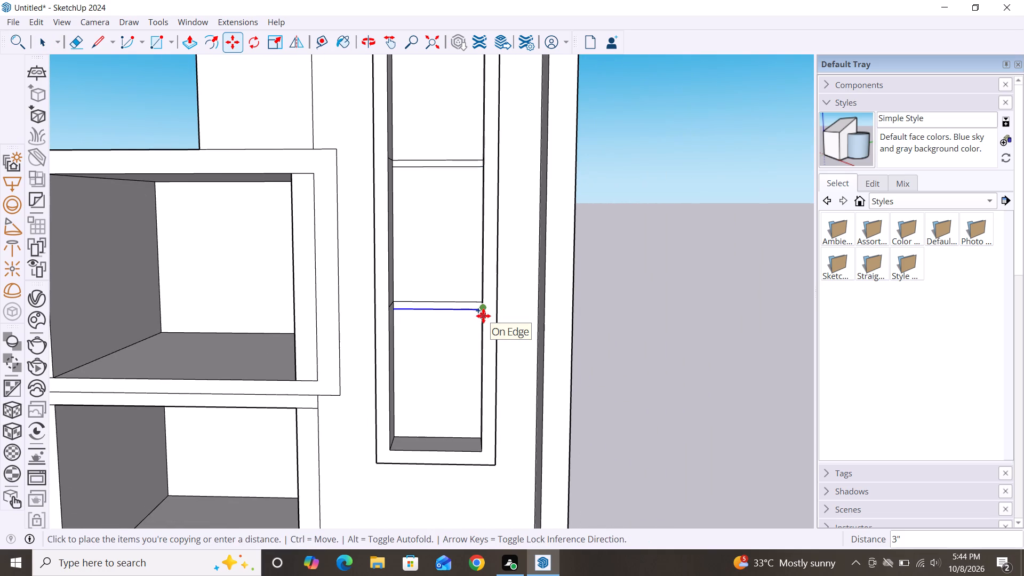
scroll(483, 316, "up", 4)
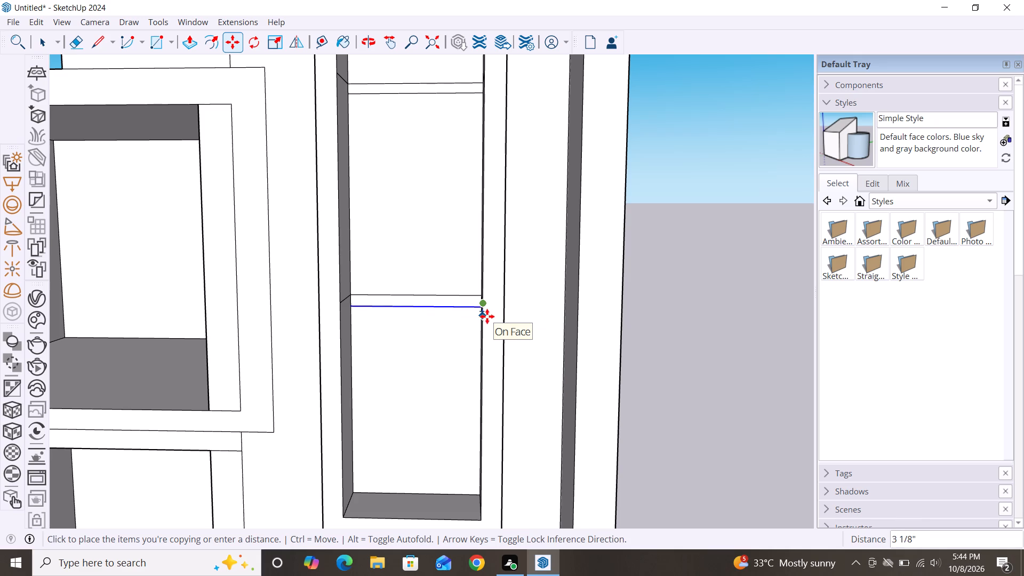
double_click(487, 319)
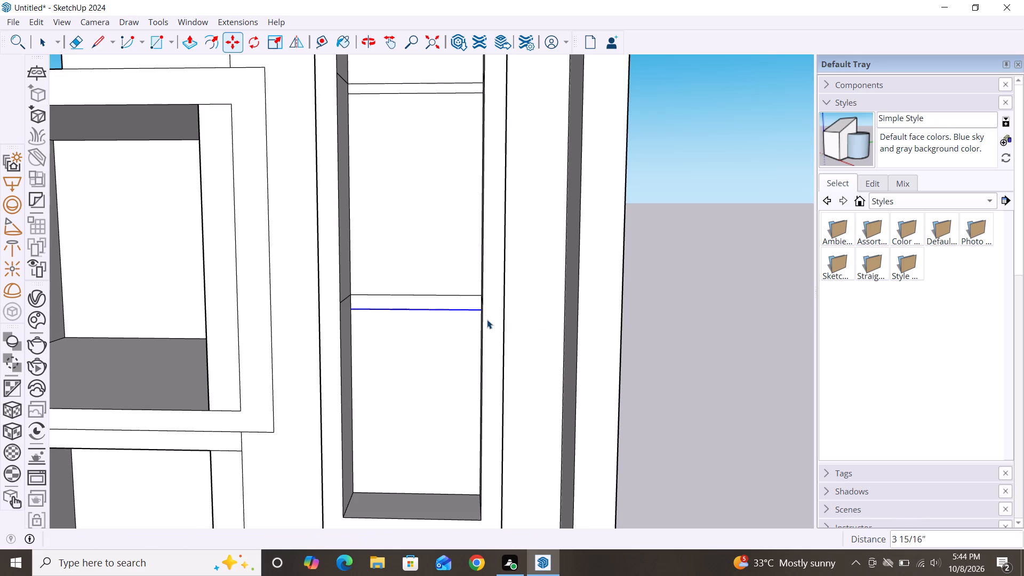
key("space")
Push/Pull the tall window's three panes and the two divider strips between them by 1 9/16", keeping all faces flush.
scroll(435, 235, "down", 10)
key("p")
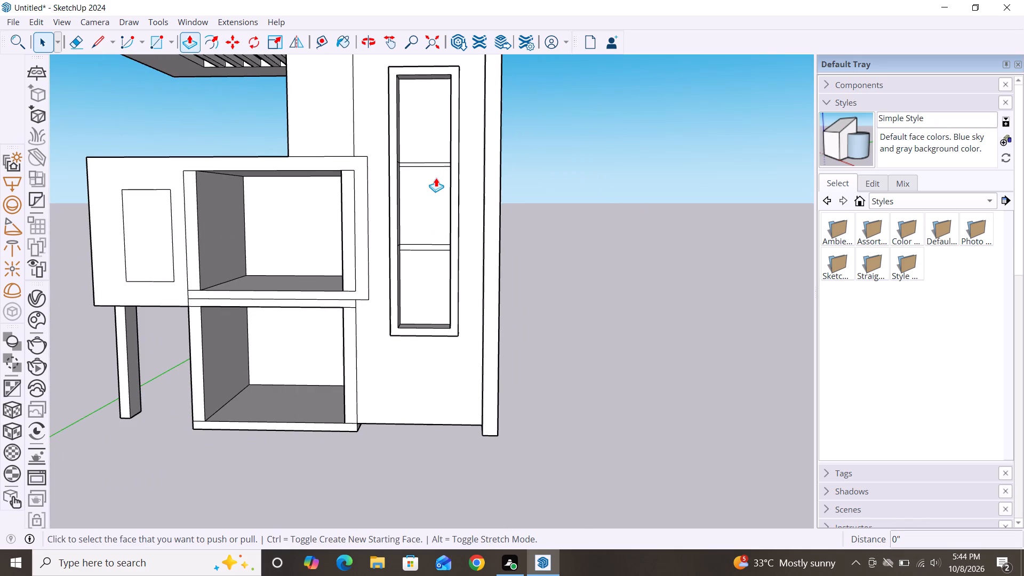
scroll(417, 162, "up", 5)
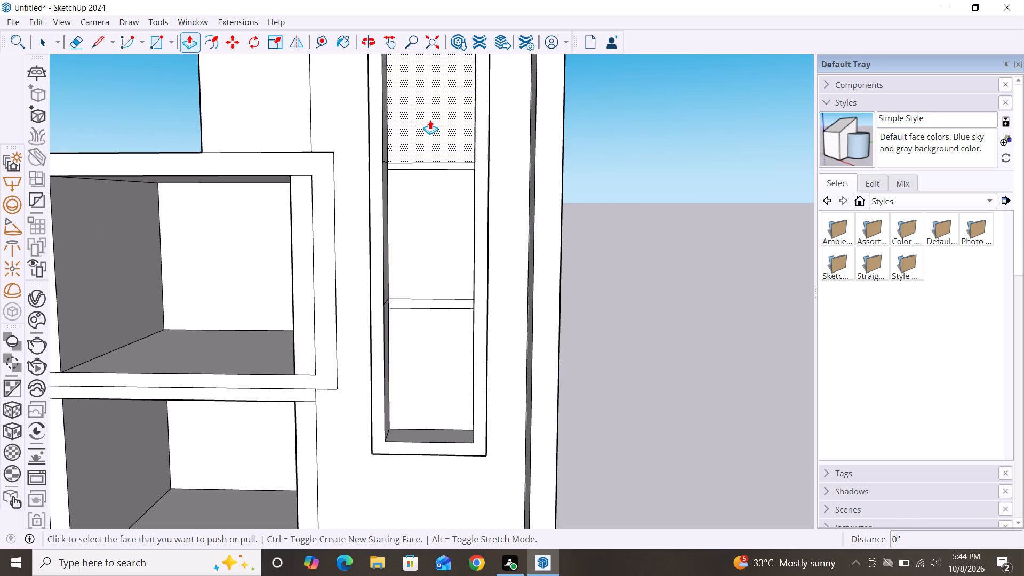
left_click(430, 120)
left_click(428, 120)
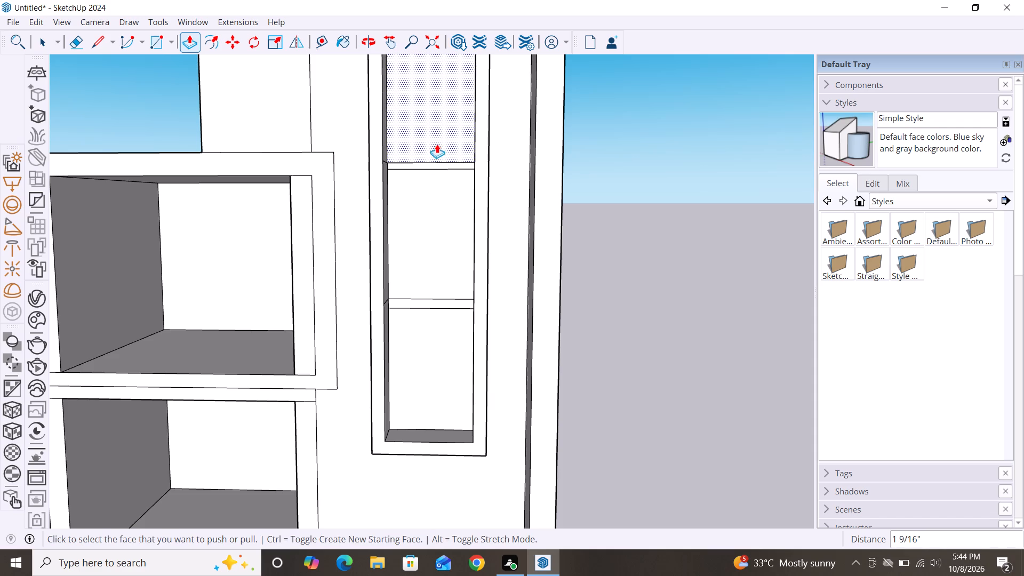
left_click(443, 164)
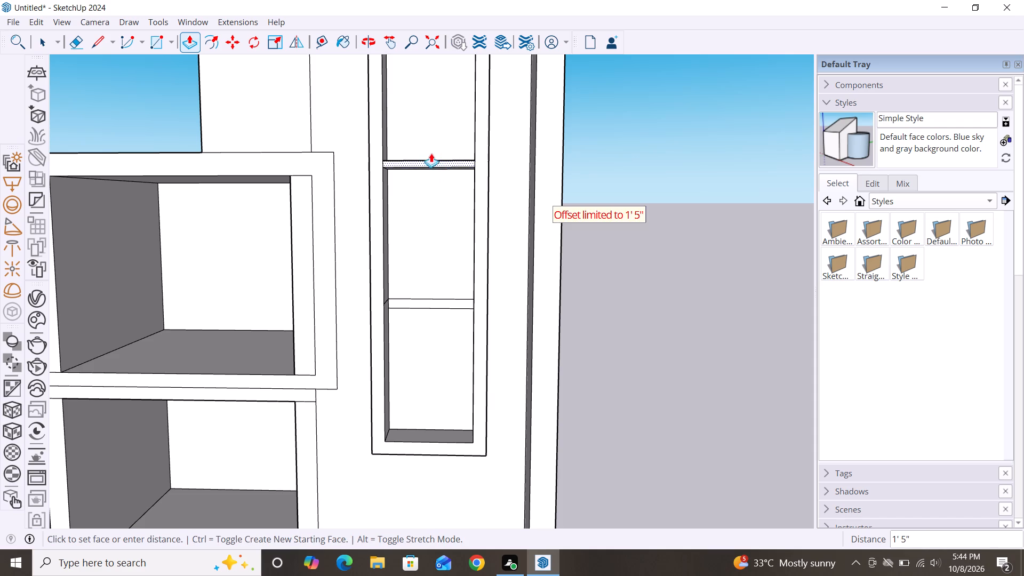
left_click(446, 132)
left_click(440, 225)
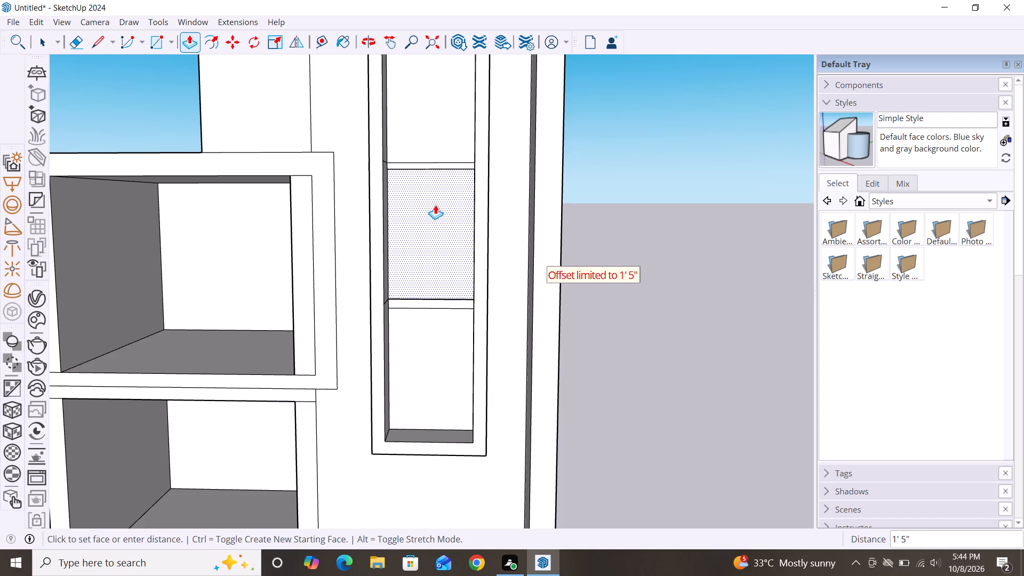
left_click(454, 164)
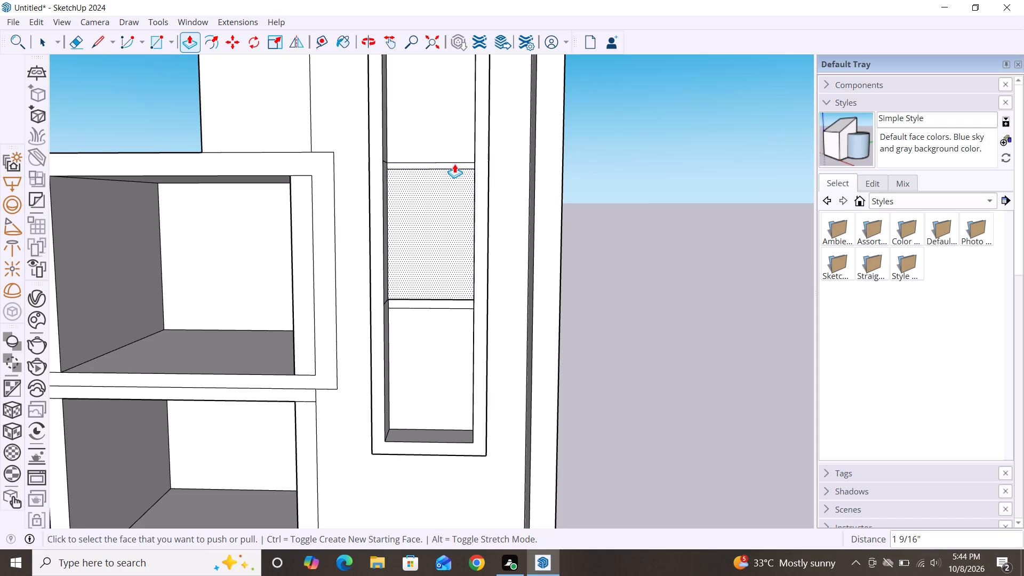
left_click(418, 303)
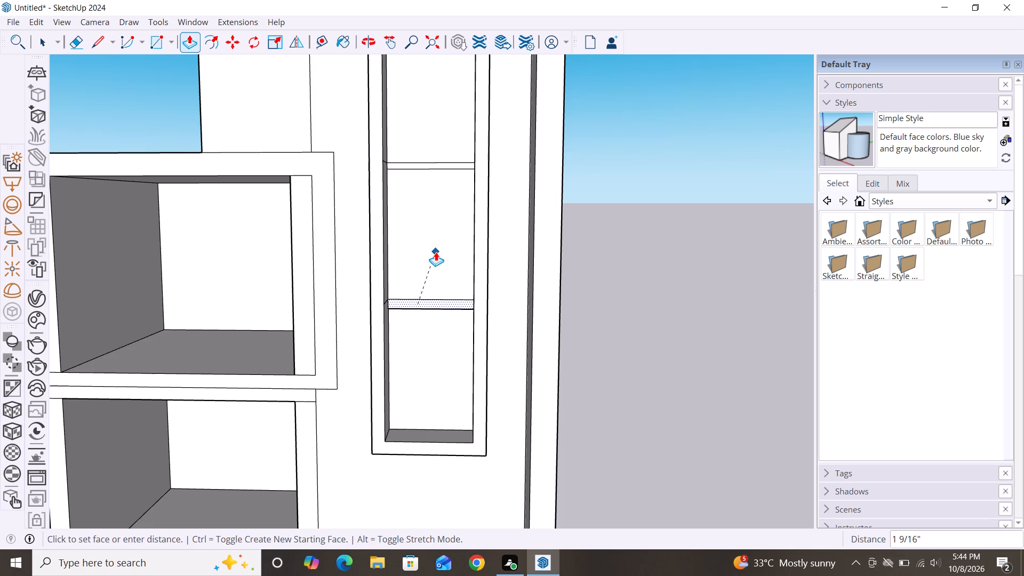
left_click(436, 252)
left_click(427, 367)
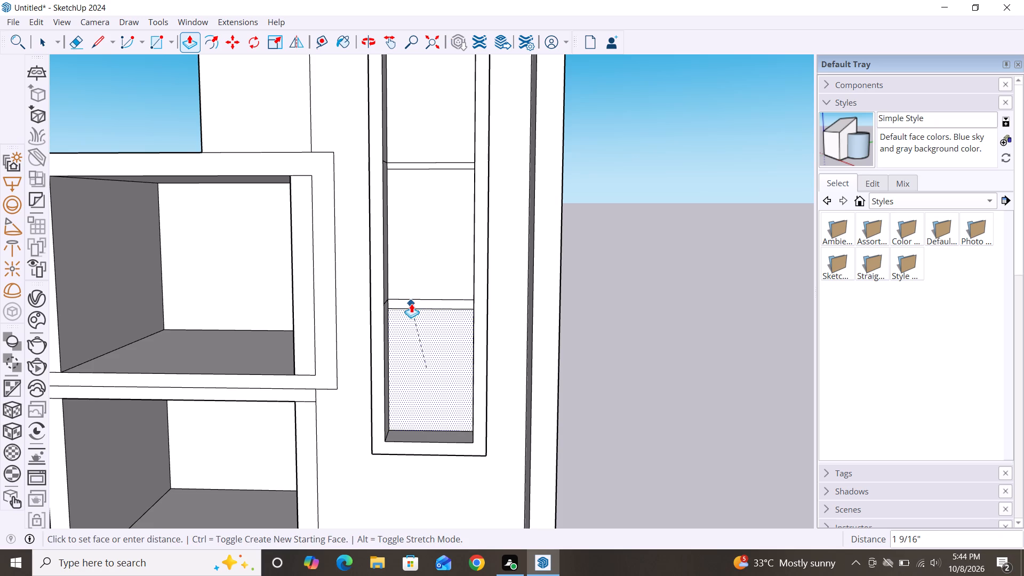
left_click(412, 302)
key("space")
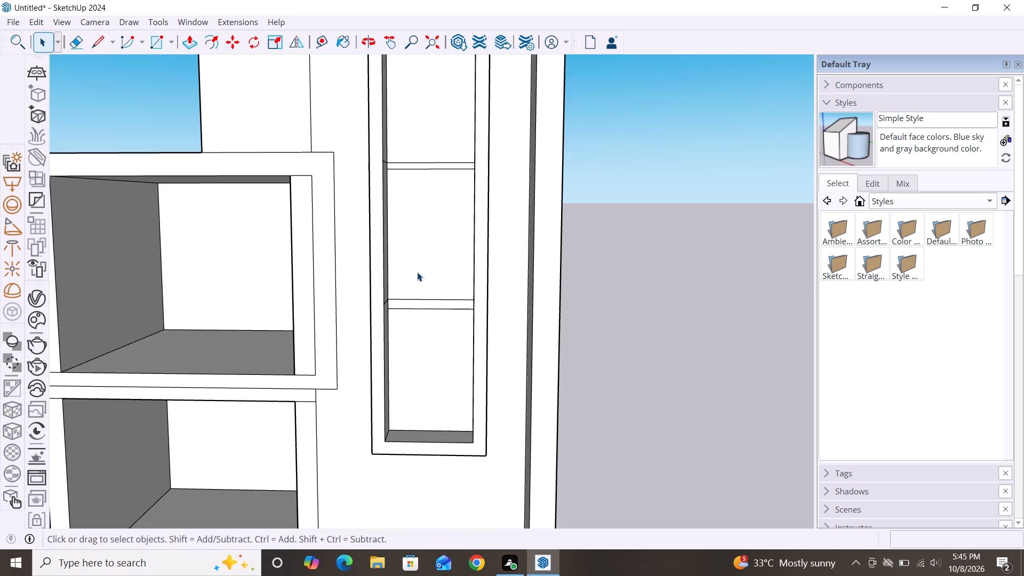
Extrude the roof strip between the slatted opening and the high block upward about 1' 3 15/16".
scroll(420, 248, "down", 8)
middle_click_drag(554, 359, 600, 359, "alt")
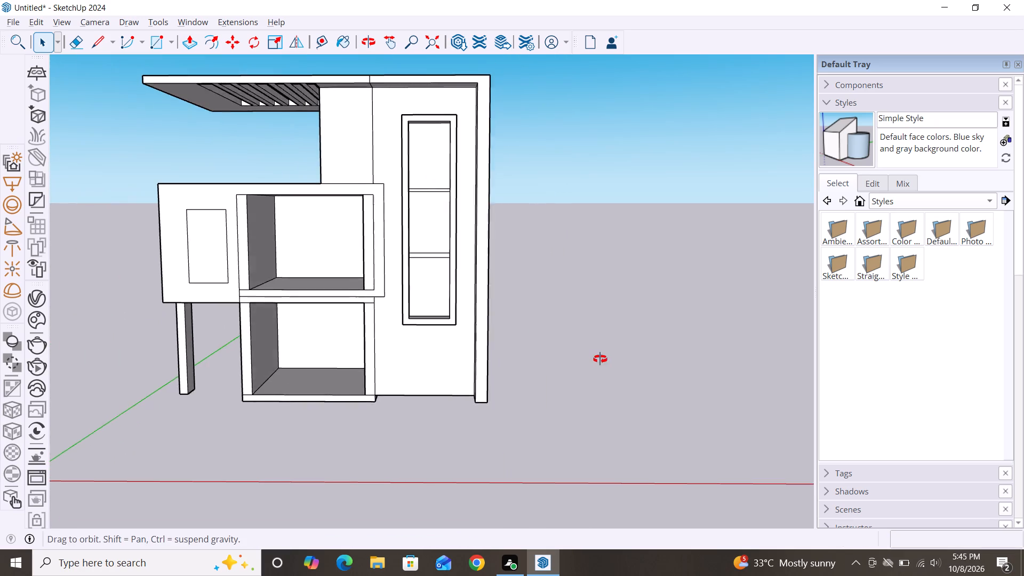
middle_click_drag(600, 359, 601, 359, "alt")
scroll(594, 273, "down", 6)
middle_click_drag(589, 273, 513, 271)
middle_click_drag(539, 321, 577, 263)
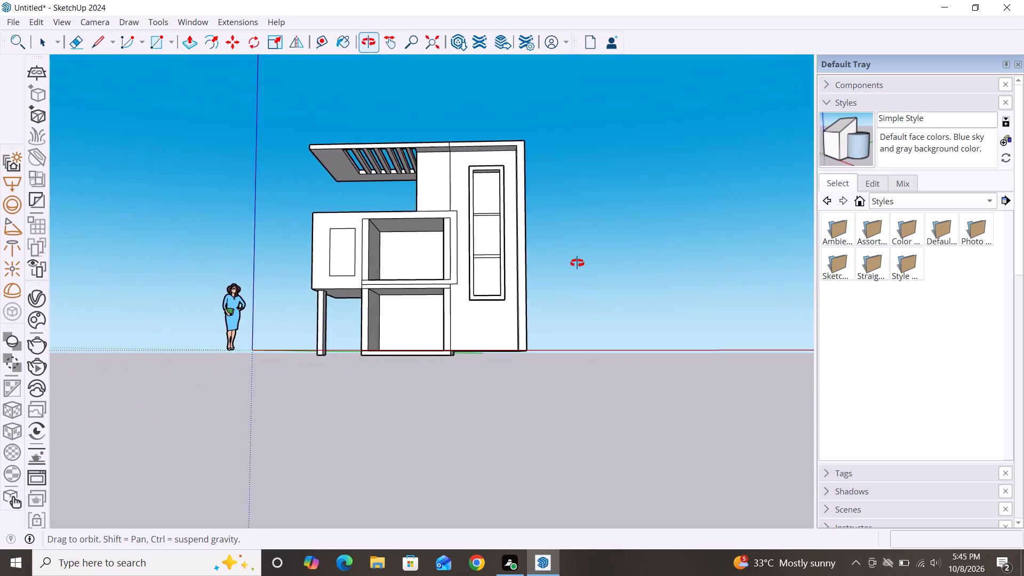
middle_click_drag(577, 263, 582, 265)
middle_click_drag(572, 302, 586, 429)
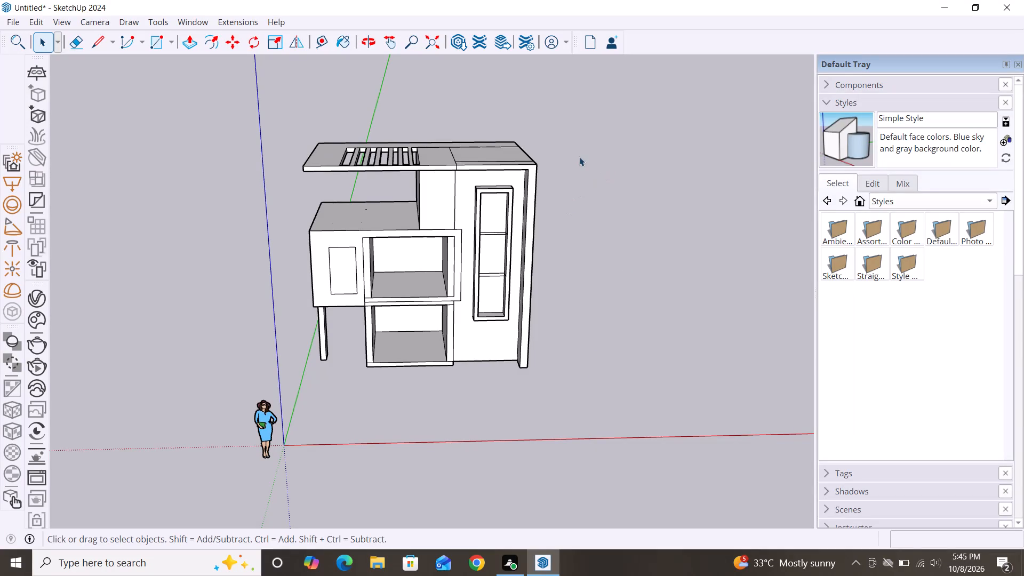
scroll(563, 146, "up", 5)
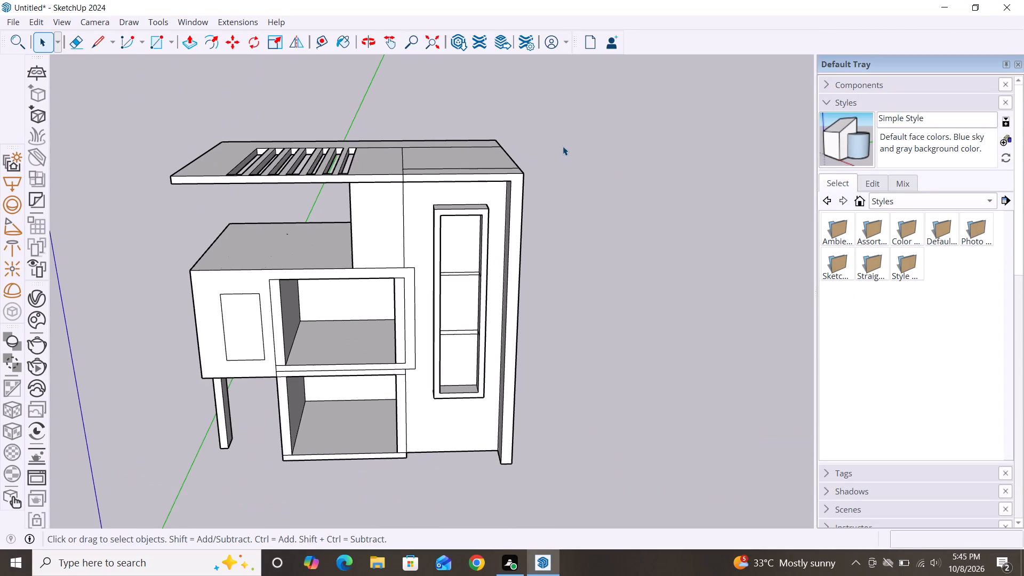
scroll(563, 146, "up", 2)
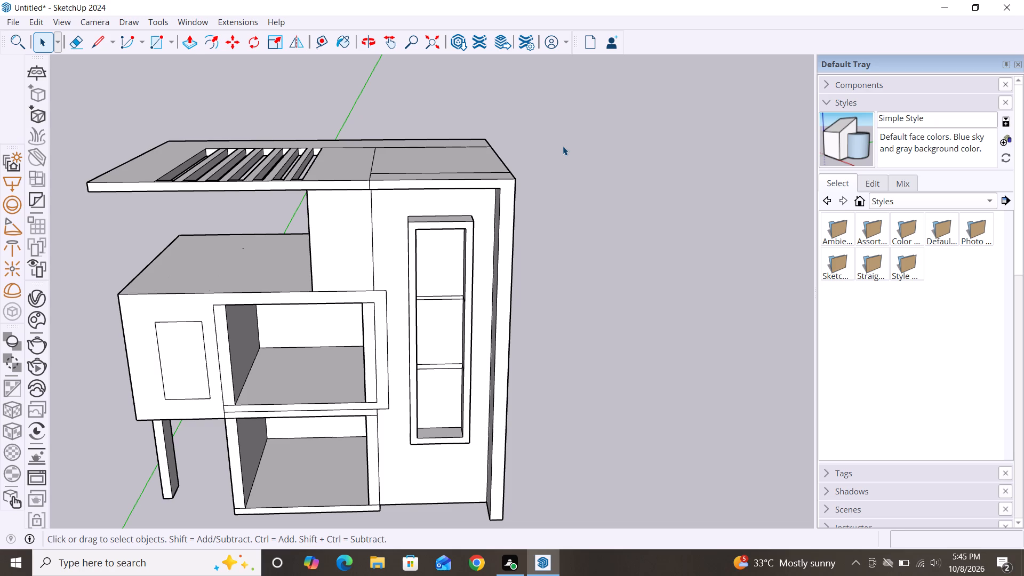
key("p")
left_click(339, 163)
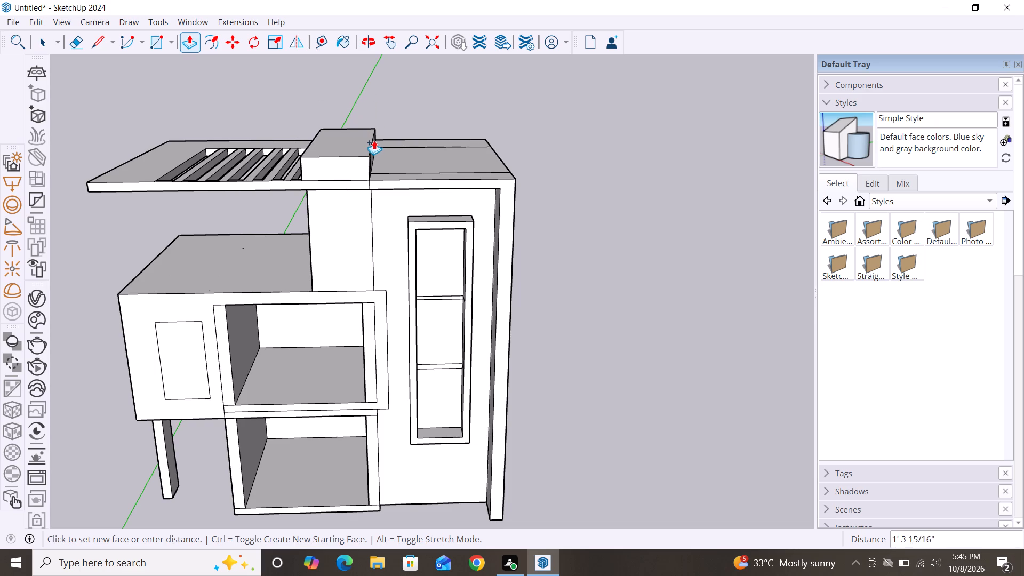
left_click(374, 140)
key("space")
Erase the two stray lines crossing the high block's roof near its front and rear edges.
scroll(381, 137, "down", 2)
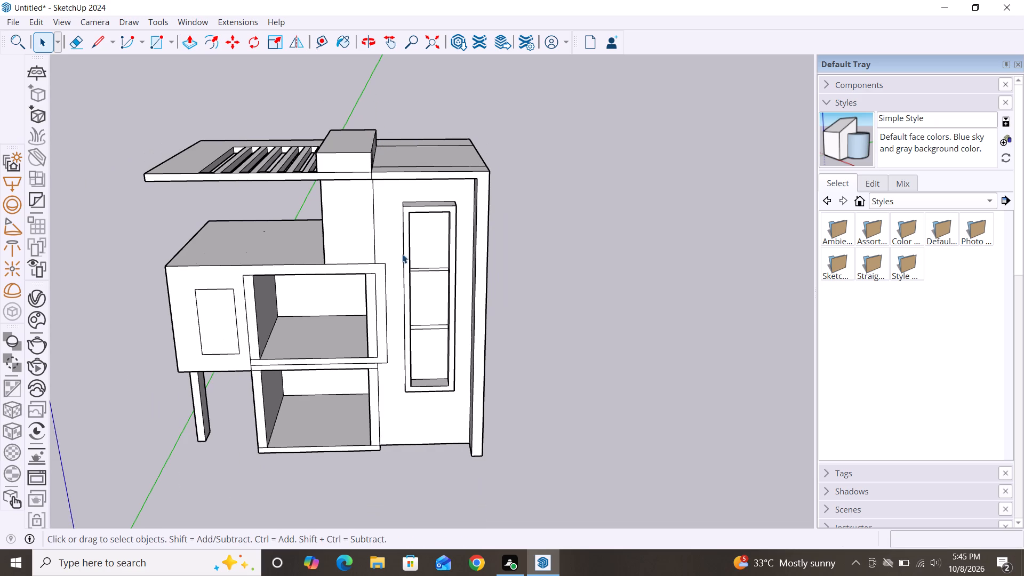
middle_click_drag(408, 275, 383, 226, "alt")
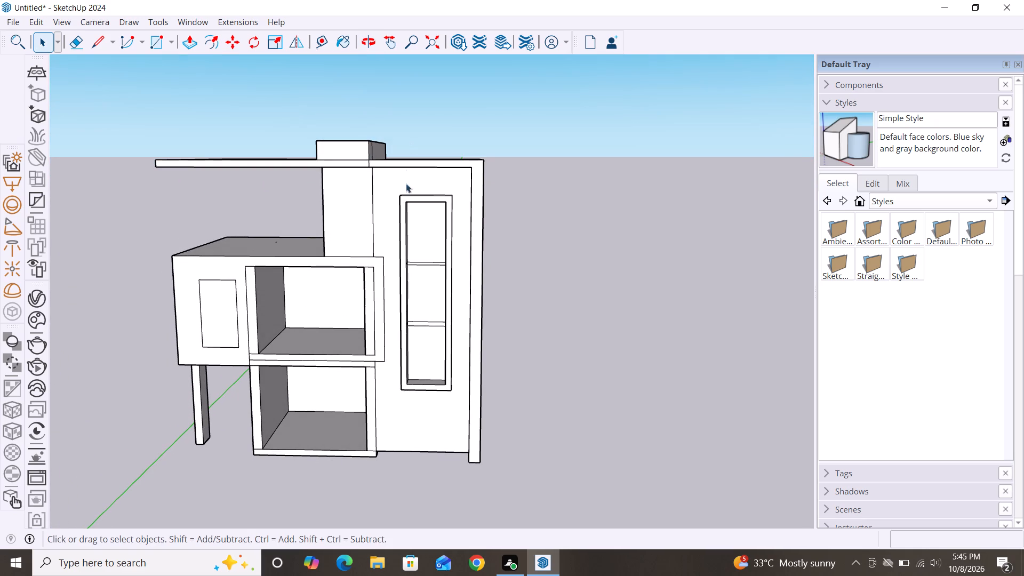
middle_click_drag(442, 193, 446, 218)
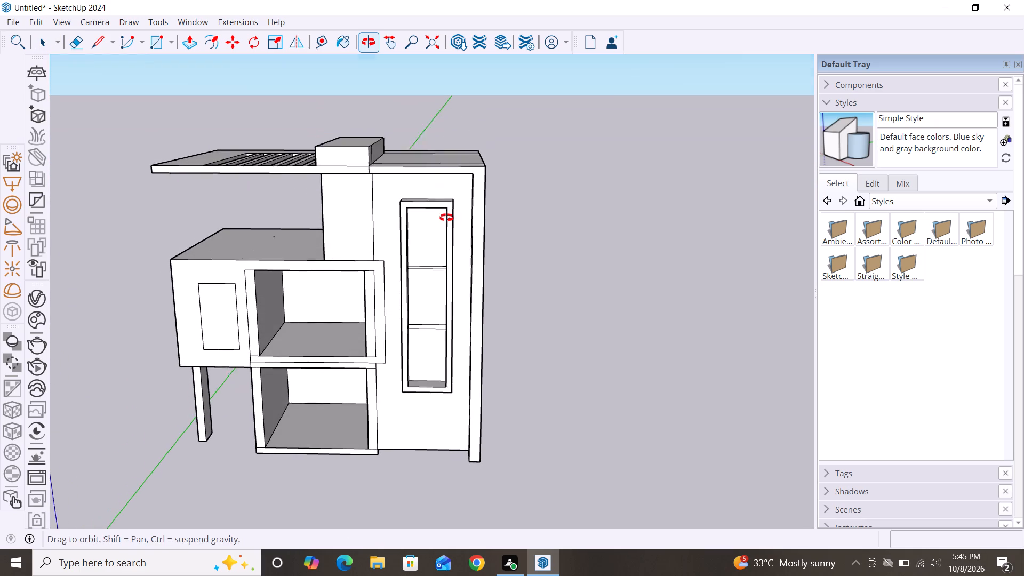
middle_click_drag(446, 218, 453, 293)
key("e")
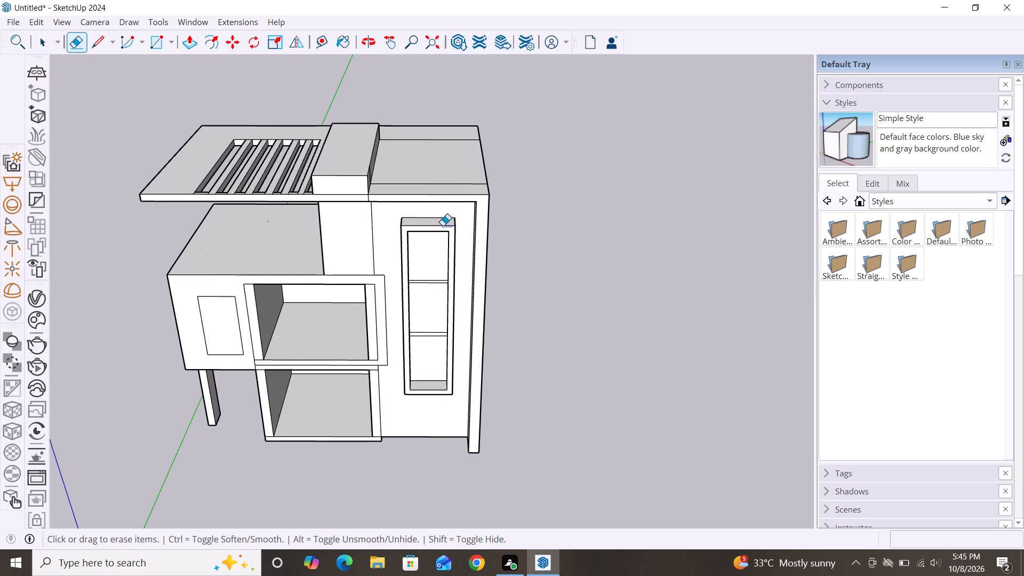
left_click(451, 181)
double_click(454, 184)
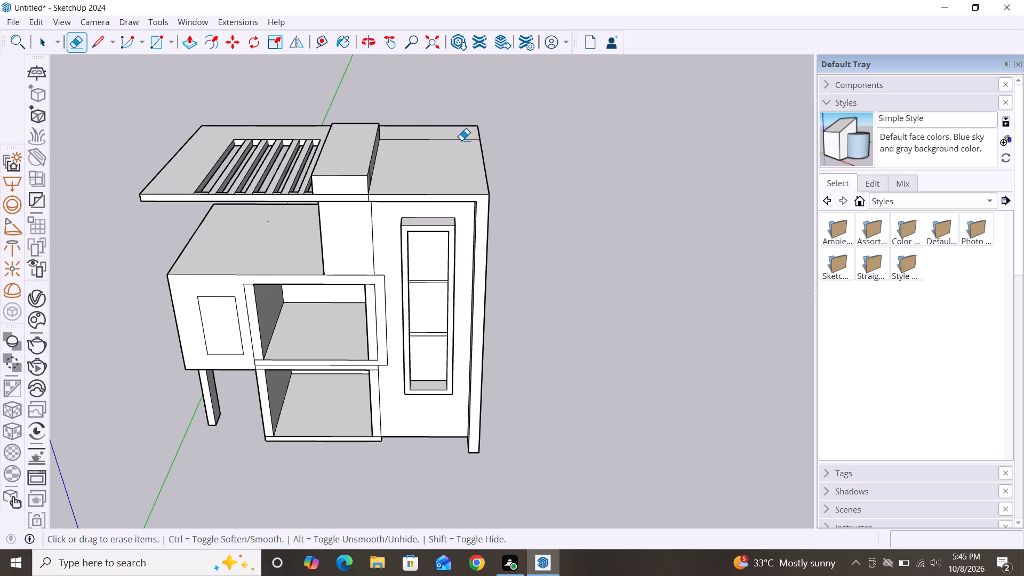
left_click(462, 137)
left_click(464, 138)
scroll(473, 138, "up", 6)
left_click(426, 138)
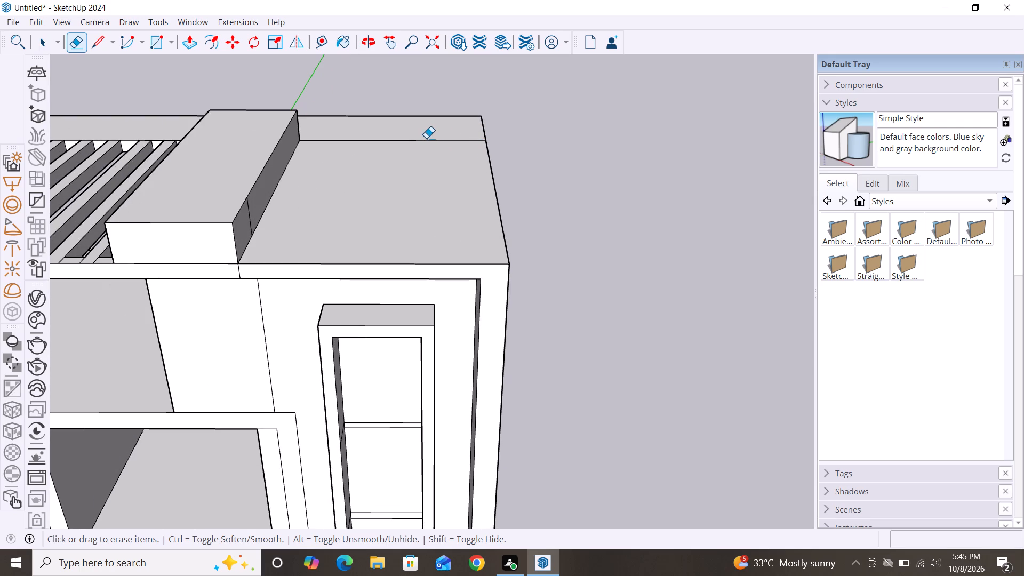
left_click(429, 139)
double_click(430, 142)
scroll(451, 127, "down", 2)
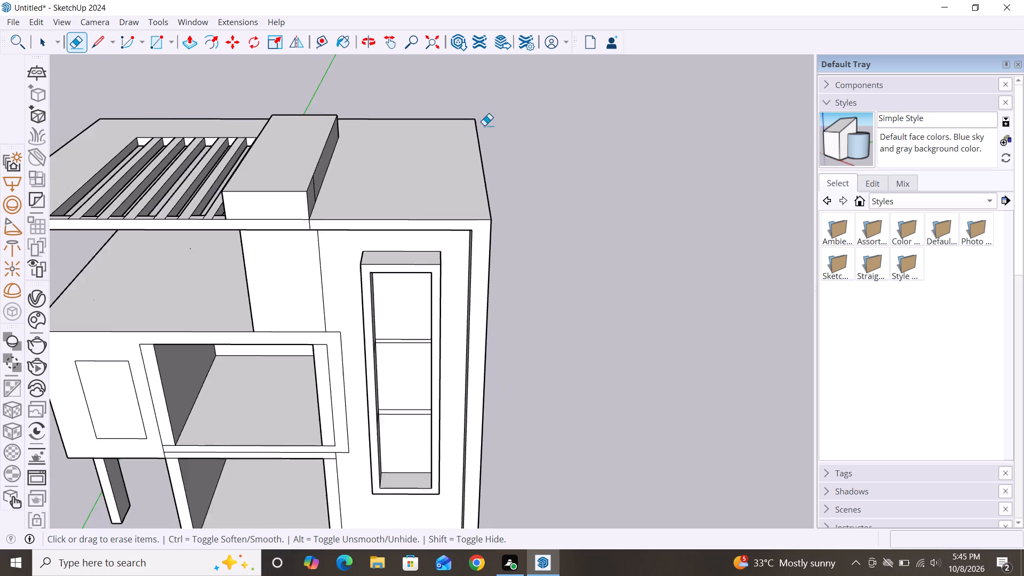
scroll(484, 125, "down", 4)
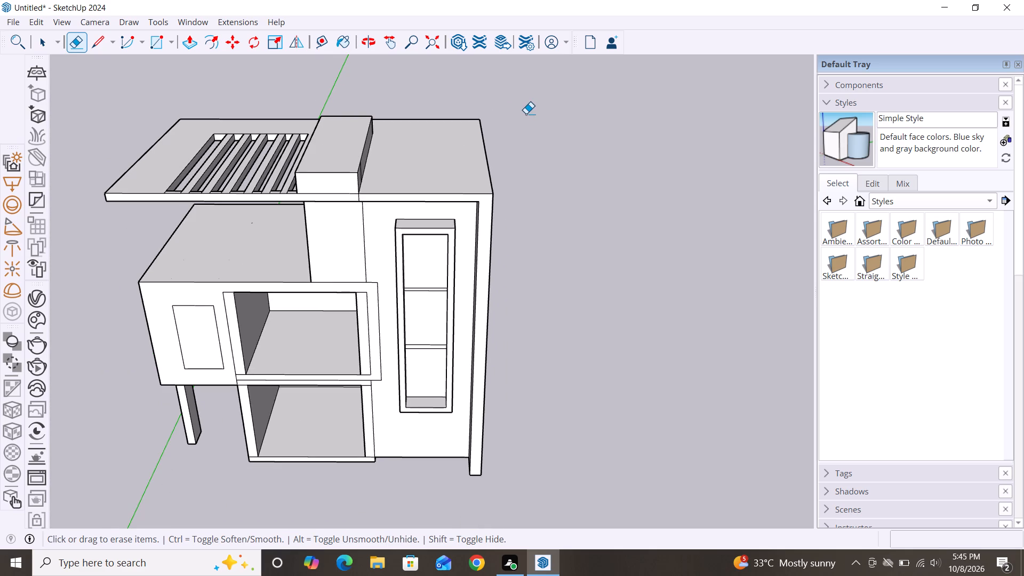
key("space")
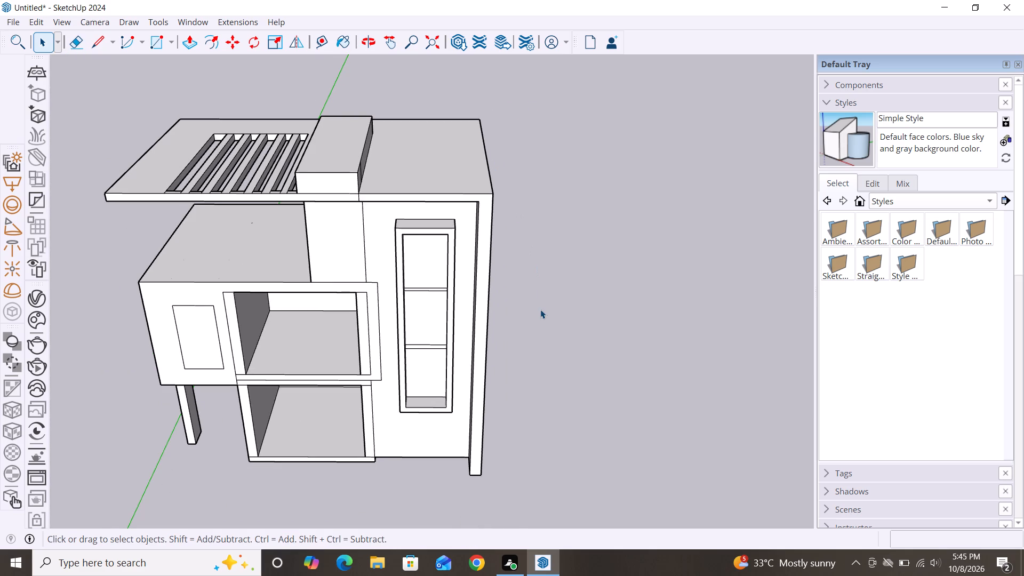
Draw a 3' 9 15/16" line on the roof from the raised box's rear base corner beside the slats to the rear edge.
middle_click_drag(535, 310, 243, 318, "alt")
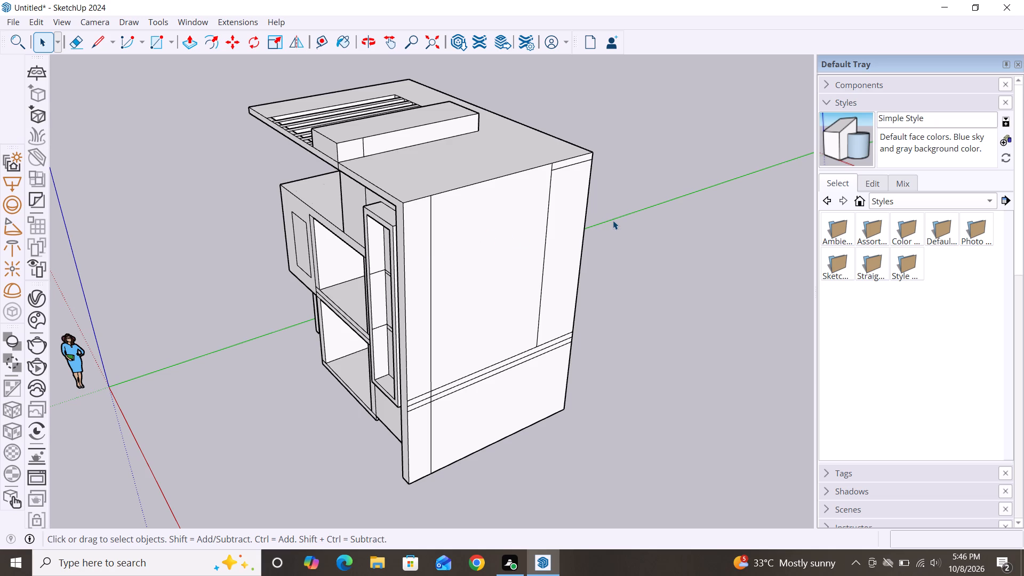
scroll(365, 169, "down", 2)
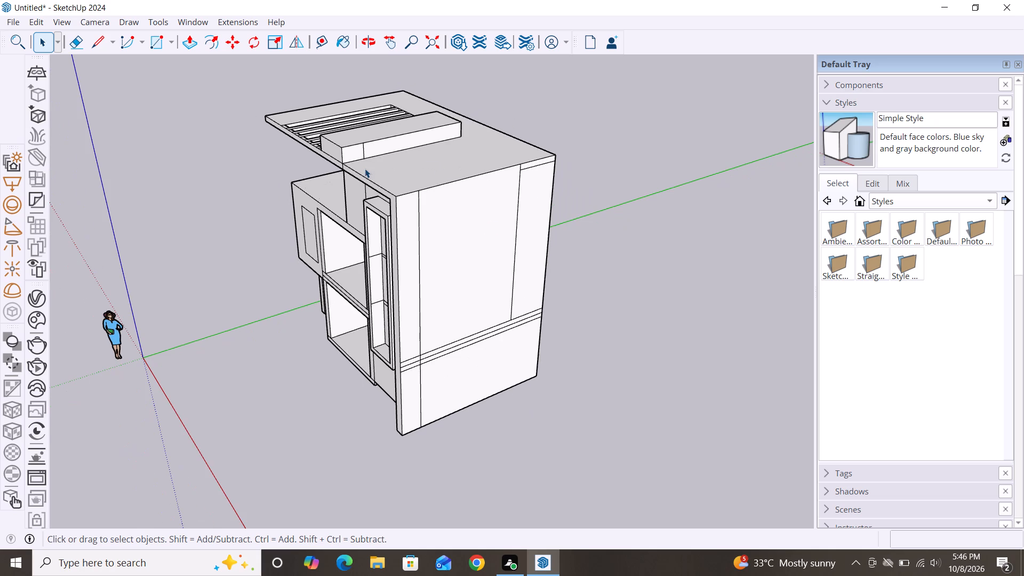
scroll(617, 211, "down", 2)
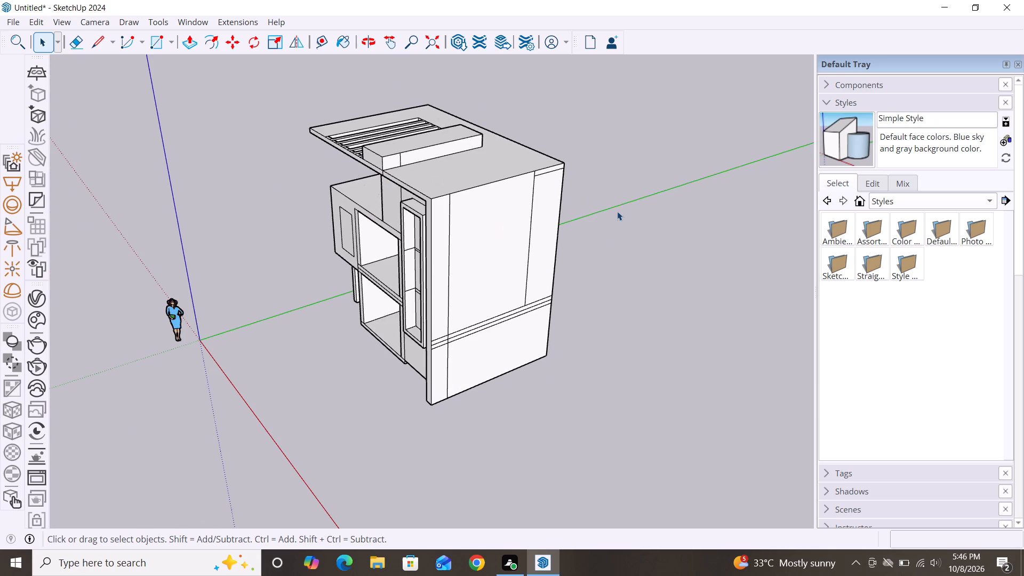
middle_click_drag(581, 317, 121, 206, "alt")
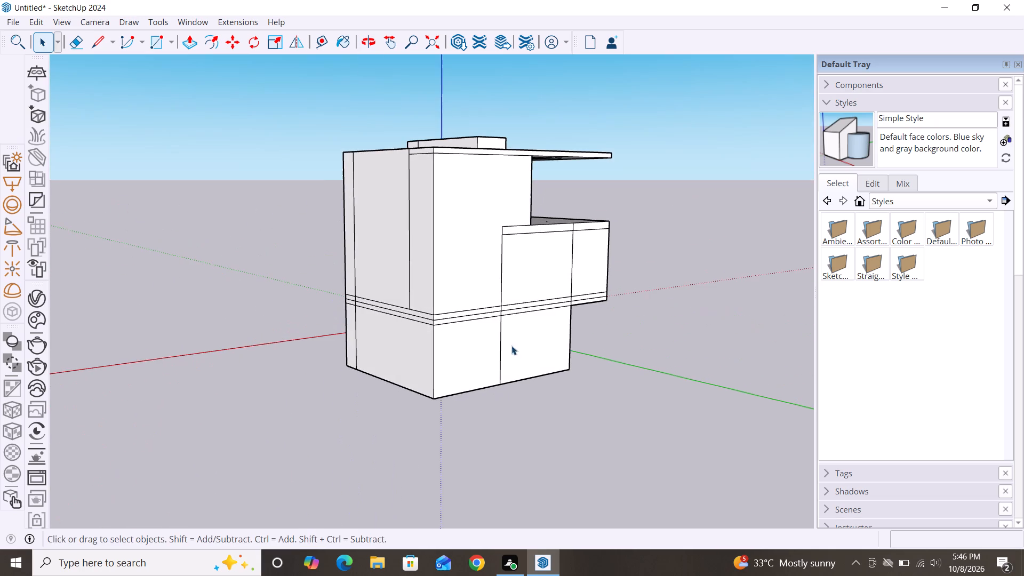
middle_click_drag(532, 341, 428, 429, "alt")
middle_click_drag(438, 405, 369, 414, "alt")
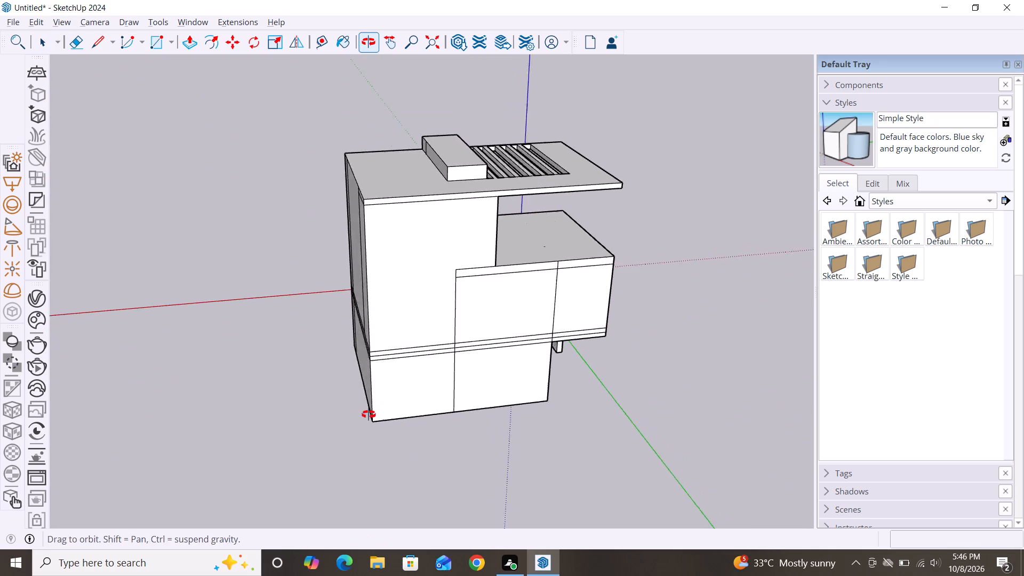
middle_click_drag(369, 414, 366, 415, "alt")
scroll(471, 174, "up", 7)
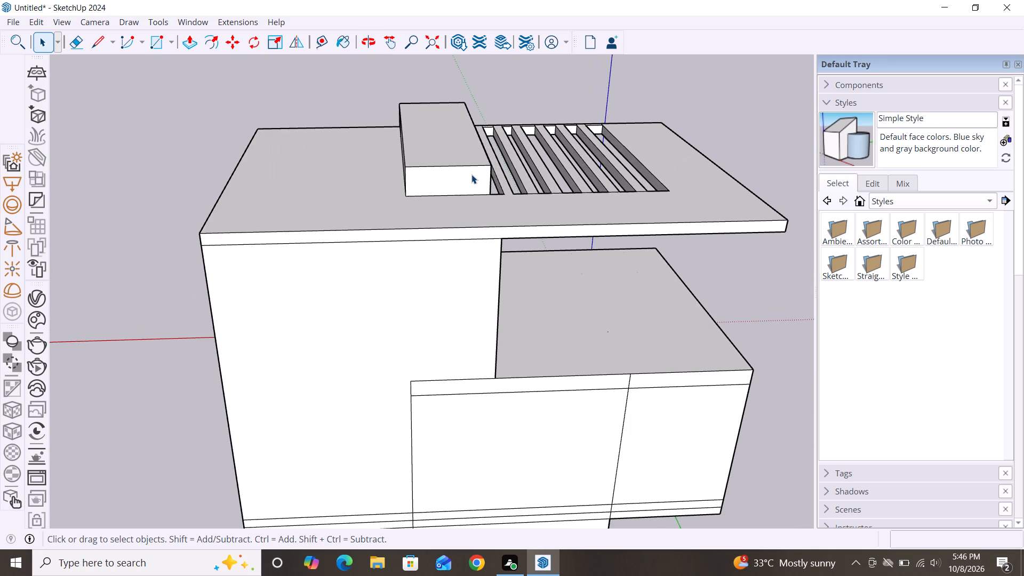
key("l")
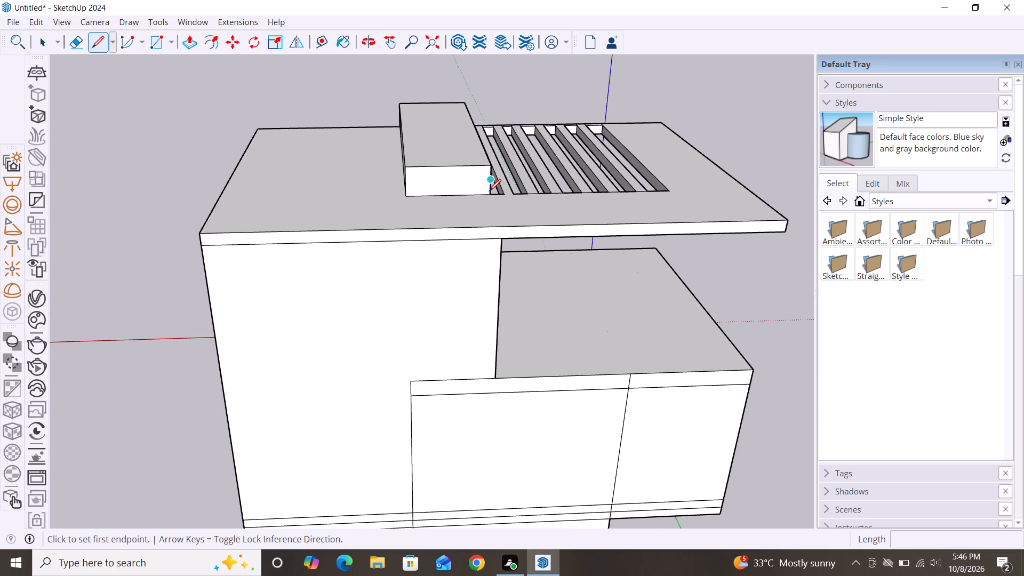
left_click(492, 194)
left_click(500, 229)
key("space")
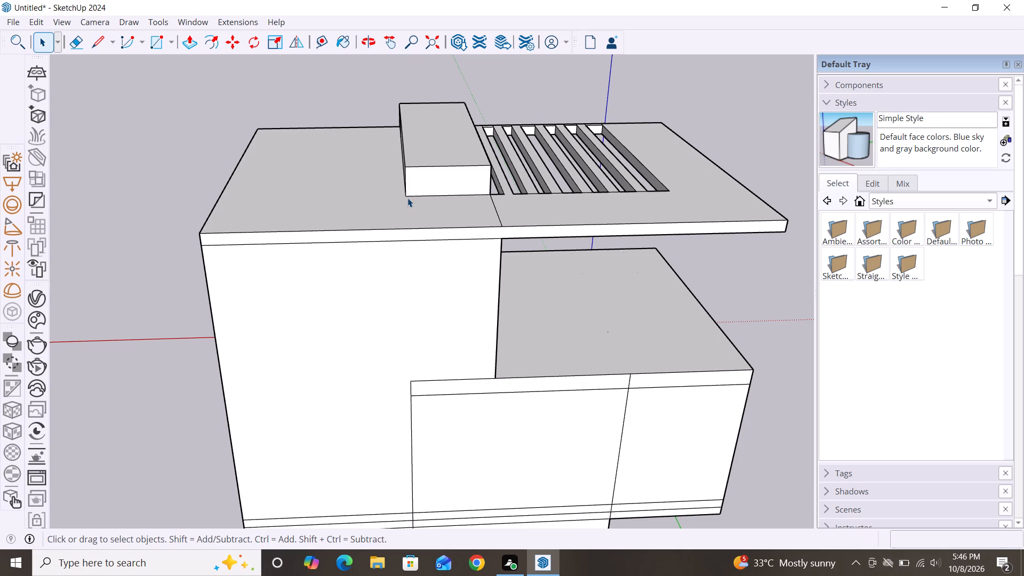
Draw a 3' 9 15/16" line on the roof from the raised box's other rear base corner to the rear edge.
key("l")
left_click(406, 195)
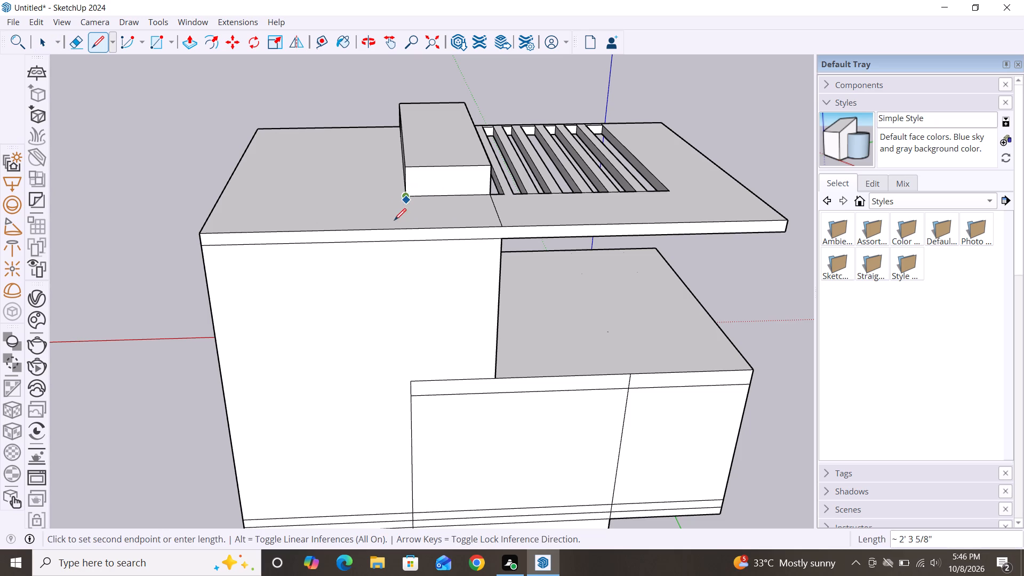
left_click(405, 227)
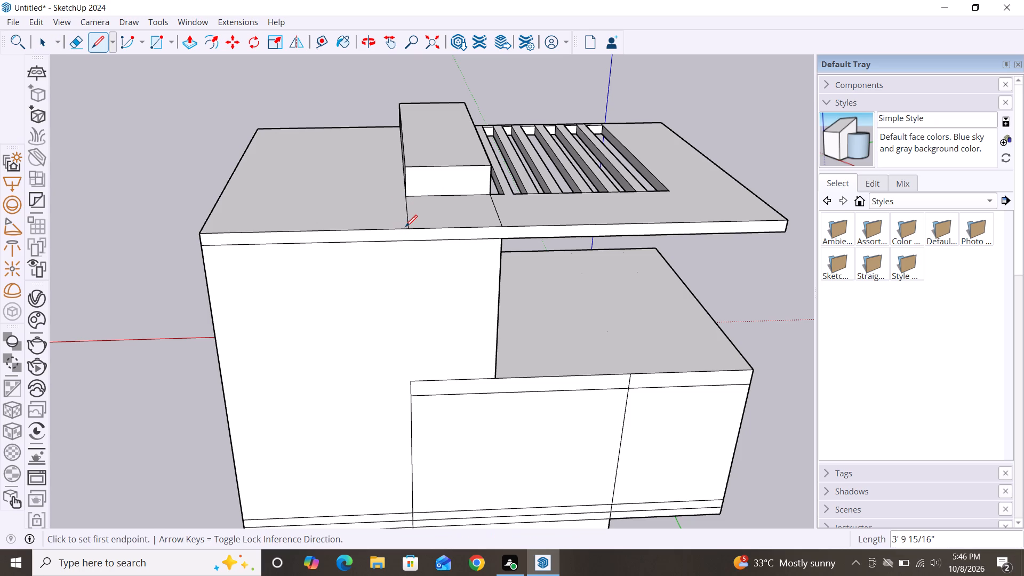
Extrude the enclosed roof patch behind the raised box upward 1' 4 3/8", flush with the box's top.
key("p")
left_click(450, 214)
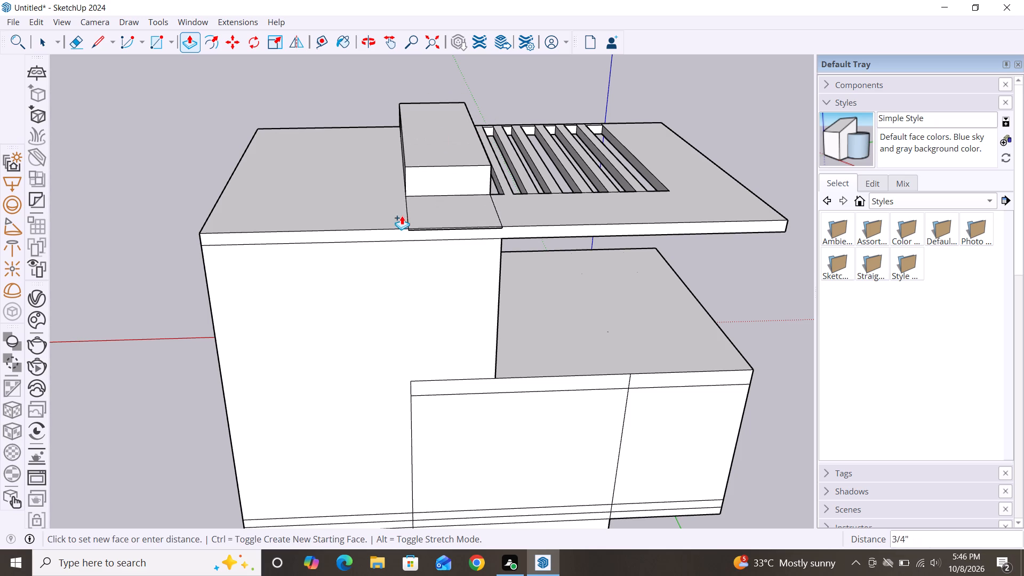
middle_click_drag(402, 215, 671, 217, "alt")
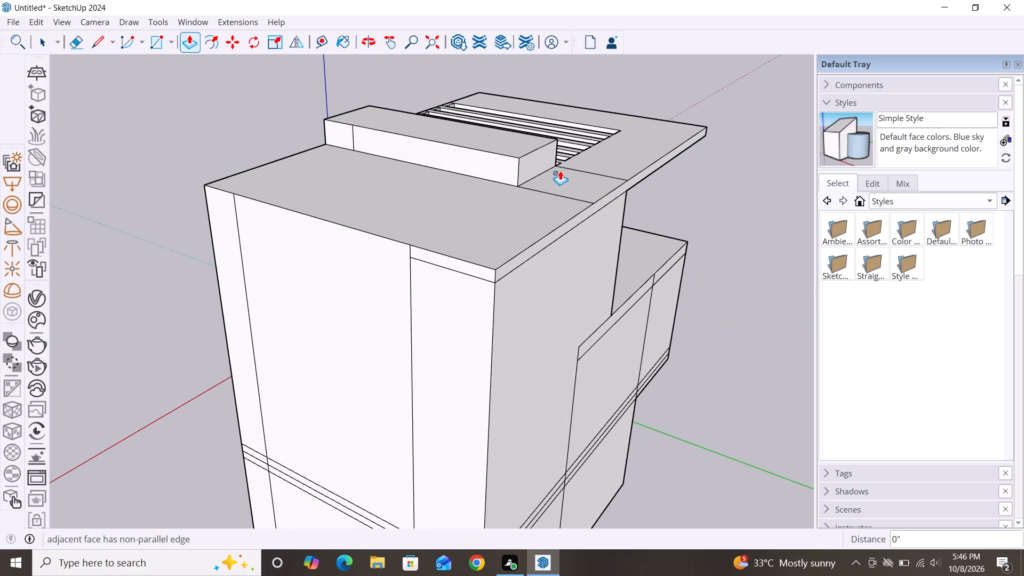
key("space")
key("p")
left_click(559, 180)
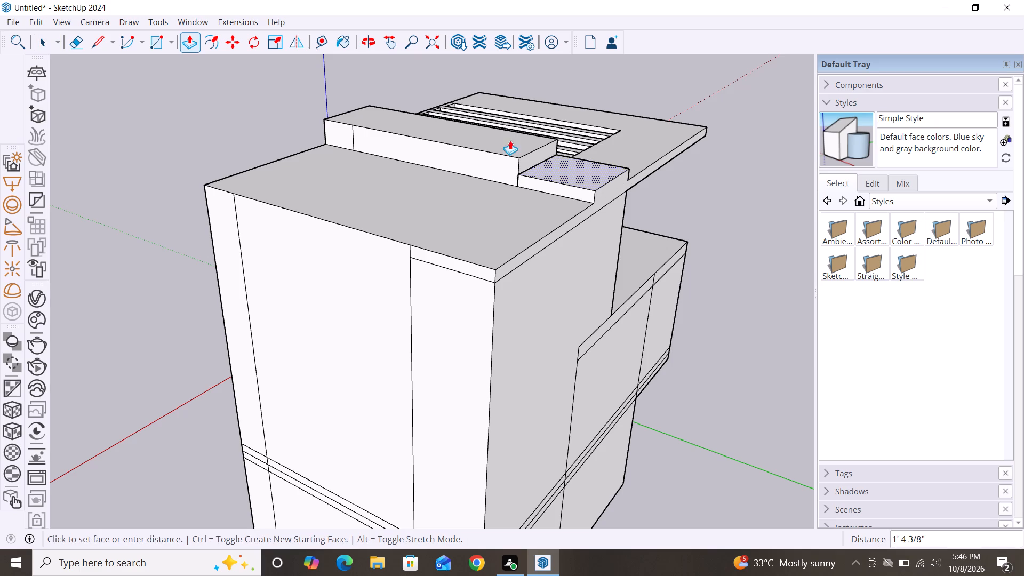
left_click(458, 140)
Erase the leftover seam lines across the raised box's long side and top.
scroll(458, 141, "down", 2)
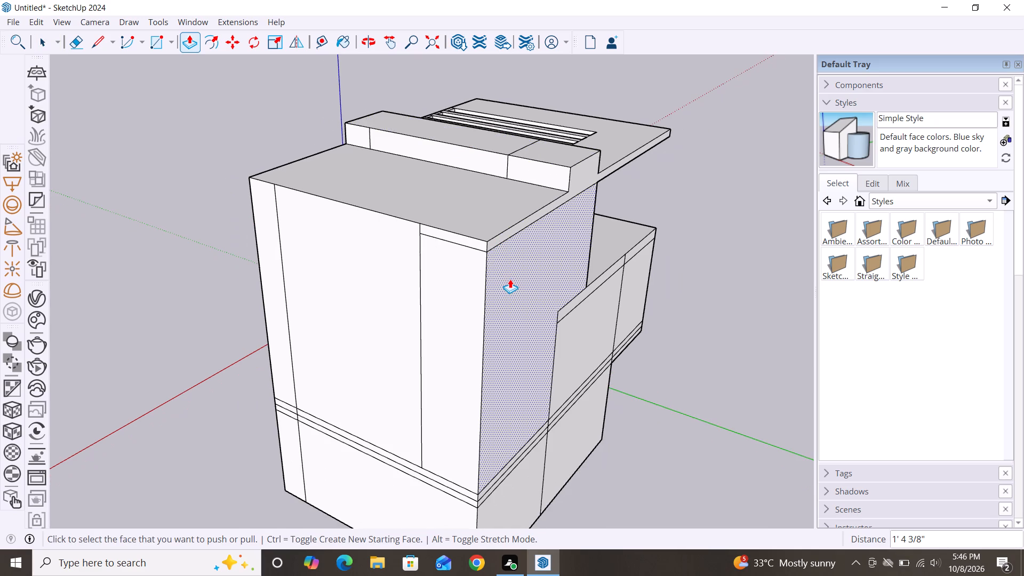
key("e")
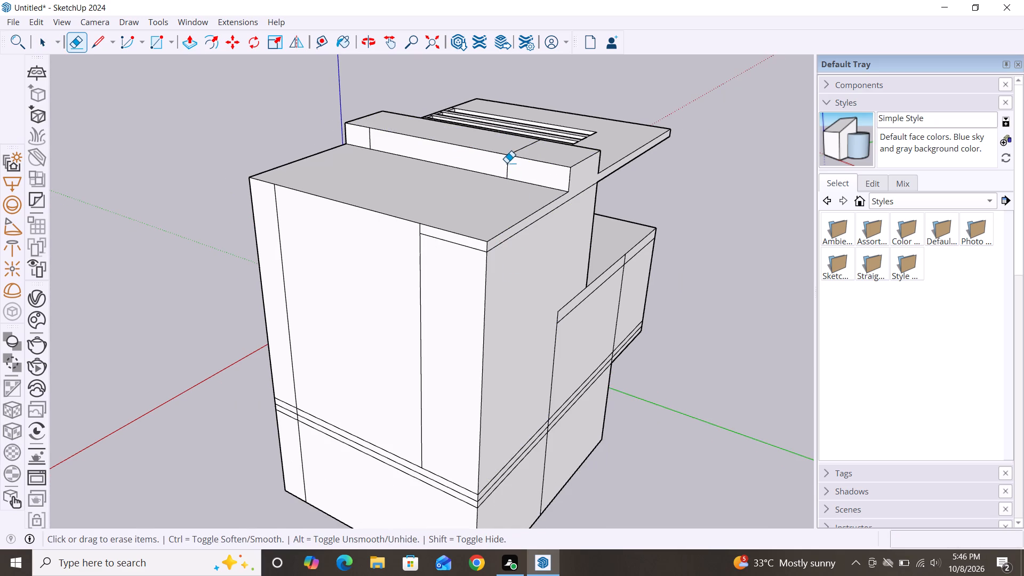
left_click(507, 163)
double_click(524, 145)
left_click(525, 147)
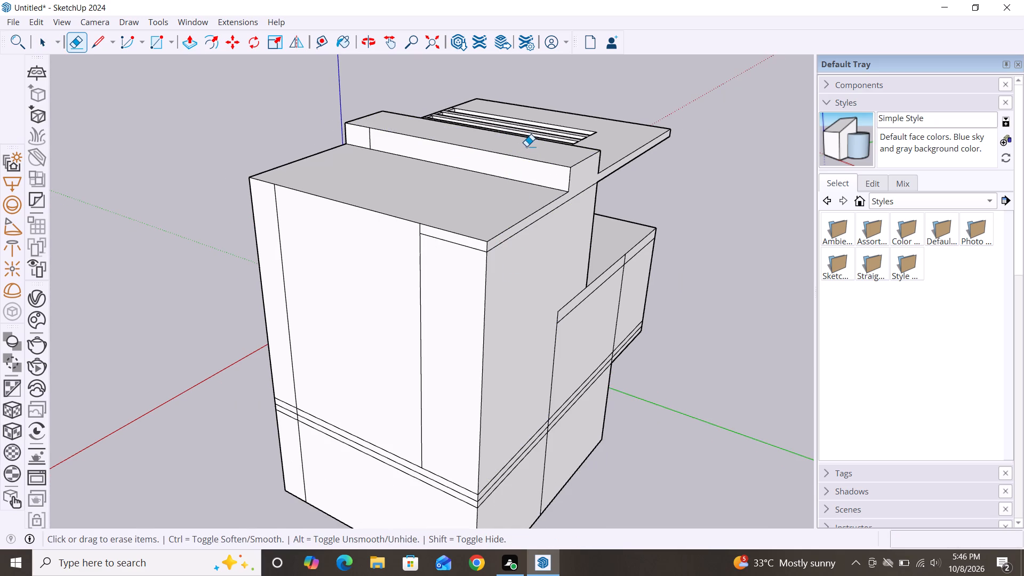
left_click(369, 137)
Draw a line across the base of the raised box's rear end, separating it from the roof slab's edge.
scroll(393, 143, "down", 5)
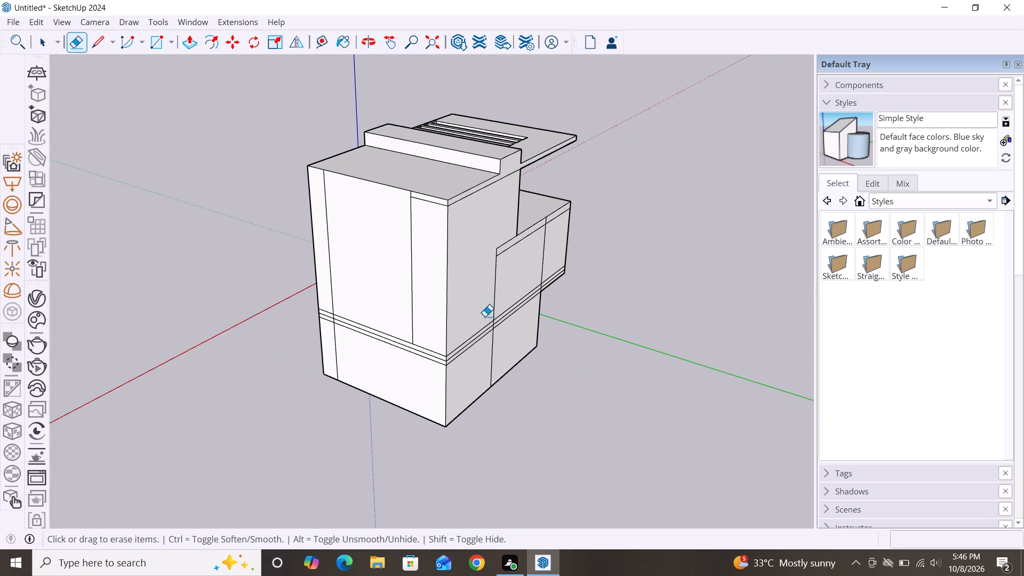
scroll(541, 287, "up", 3)
scroll(541, 287, "down", 1)
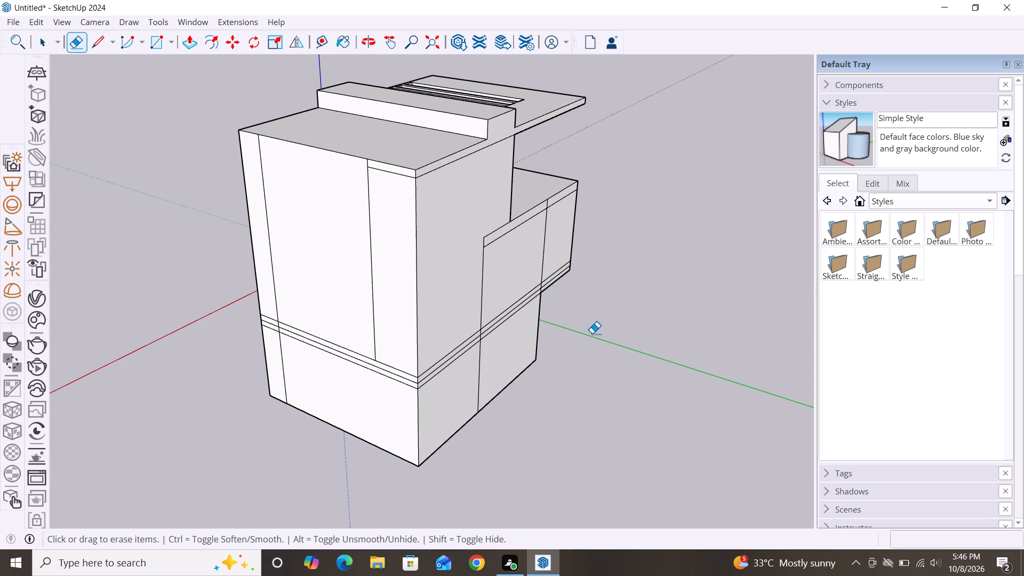
middle_click_drag(594, 339, 389, 323)
scroll(385, 173, "down", 2)
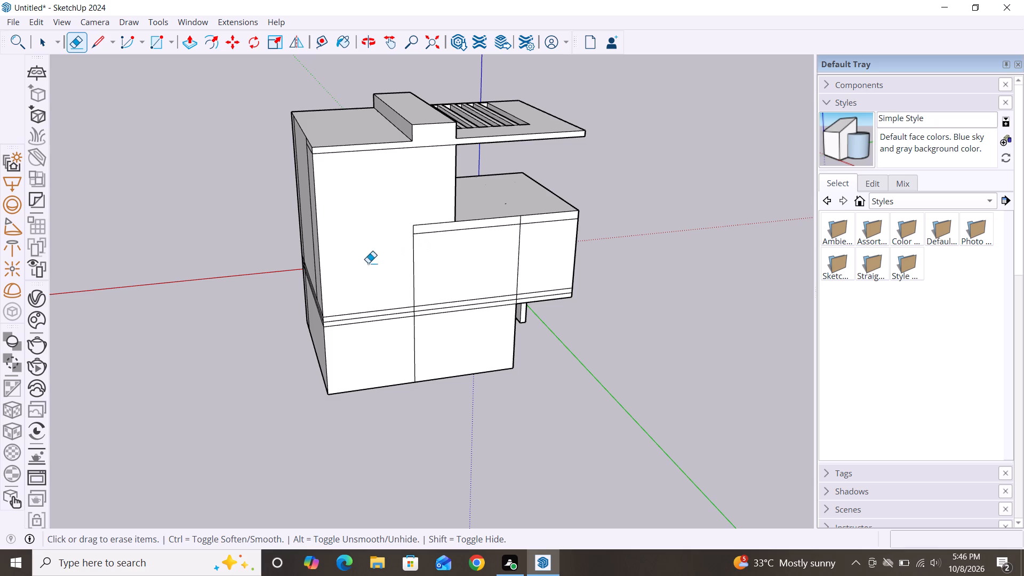
scroll(431, 131, "up", 5)
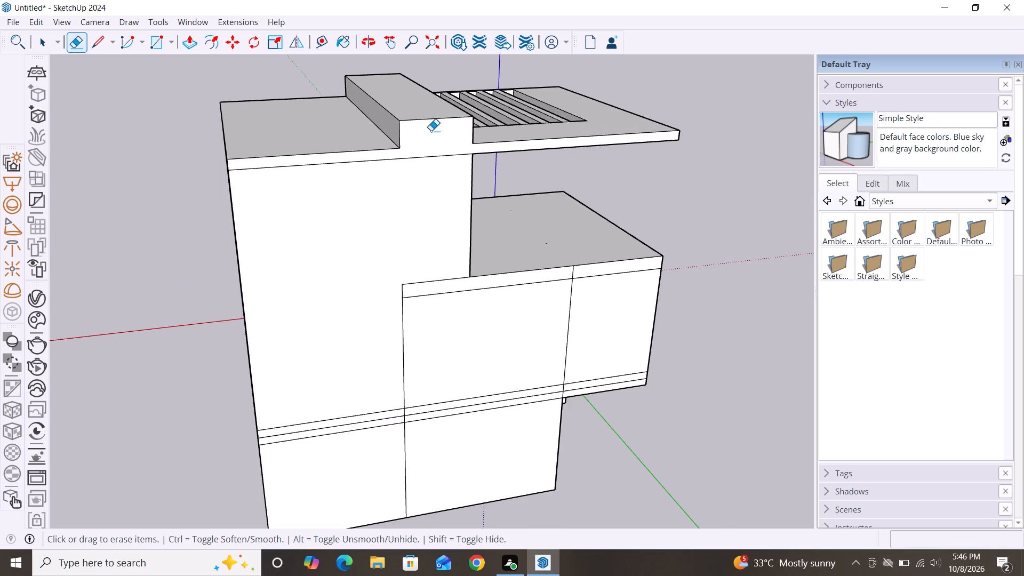
key("l")
left_click(474, 142)
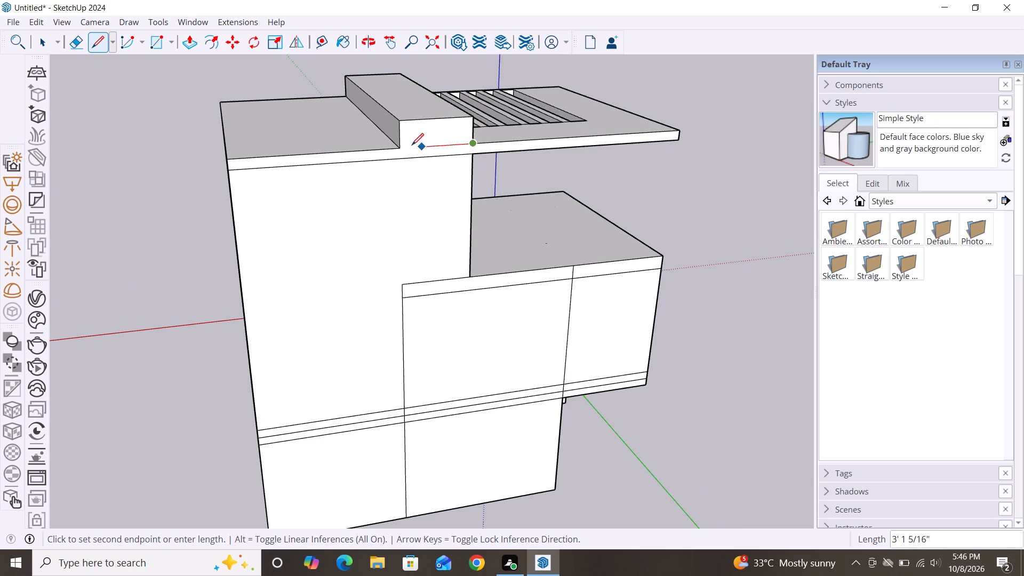
left_click(401, 149)
key("space")
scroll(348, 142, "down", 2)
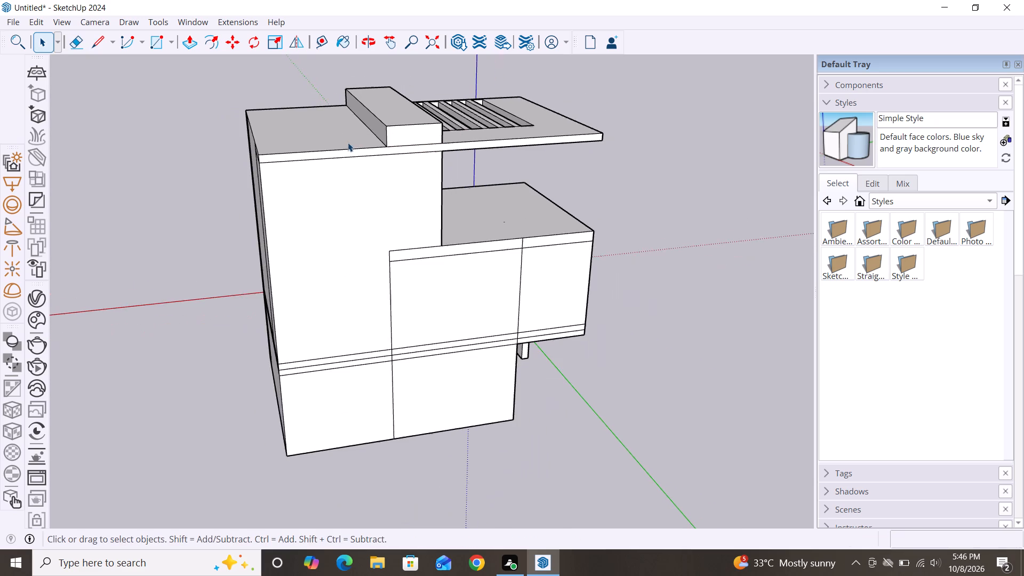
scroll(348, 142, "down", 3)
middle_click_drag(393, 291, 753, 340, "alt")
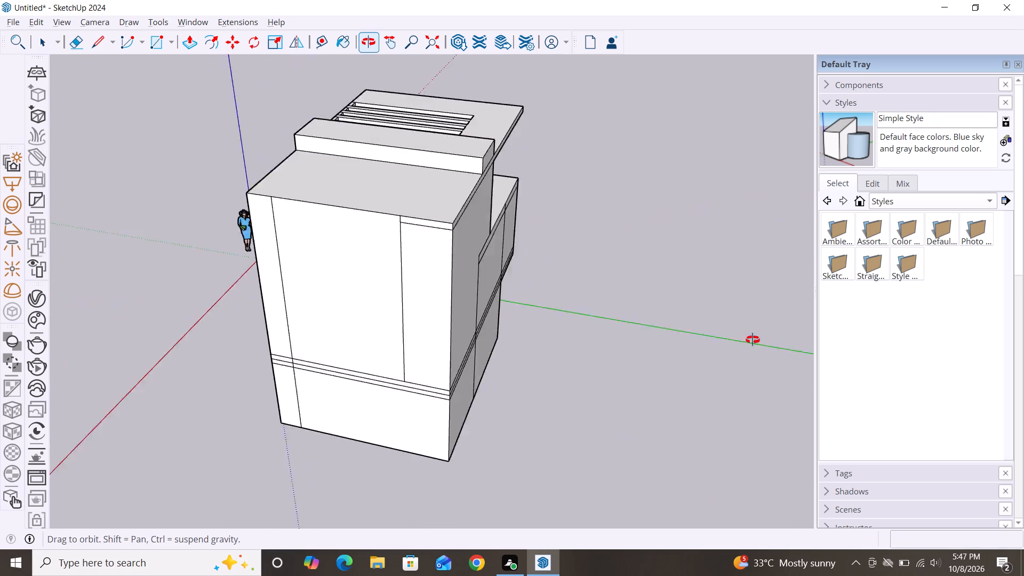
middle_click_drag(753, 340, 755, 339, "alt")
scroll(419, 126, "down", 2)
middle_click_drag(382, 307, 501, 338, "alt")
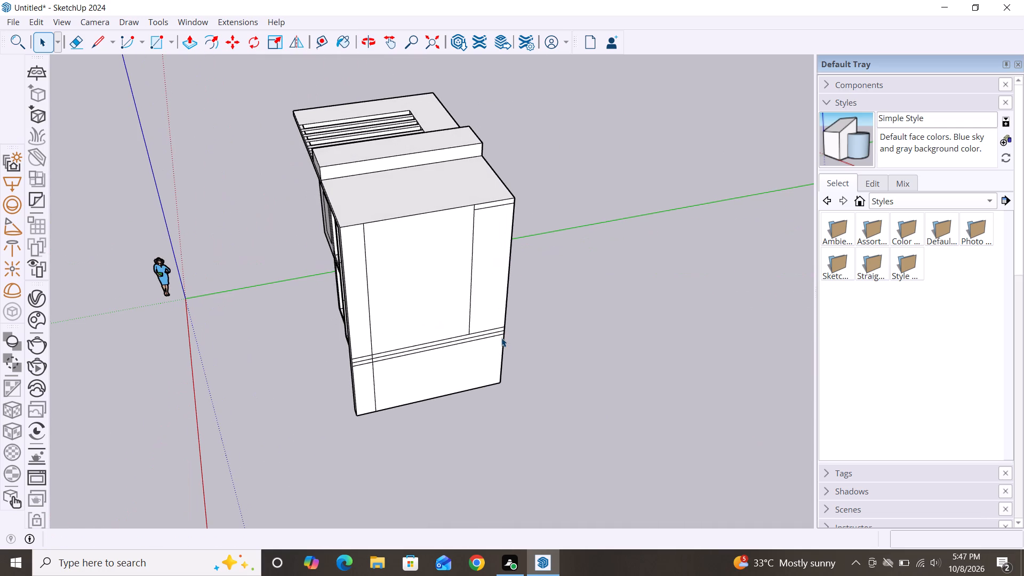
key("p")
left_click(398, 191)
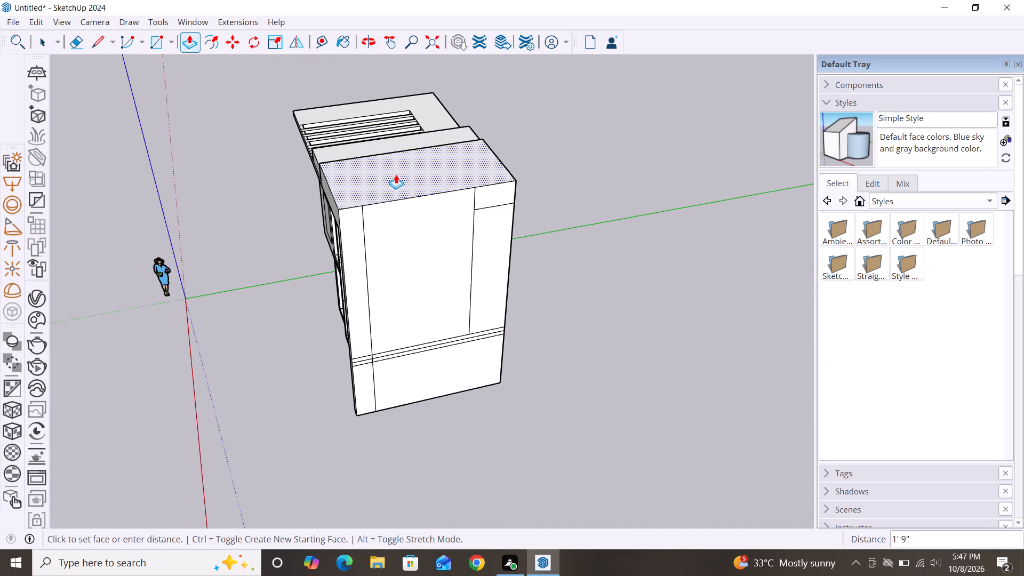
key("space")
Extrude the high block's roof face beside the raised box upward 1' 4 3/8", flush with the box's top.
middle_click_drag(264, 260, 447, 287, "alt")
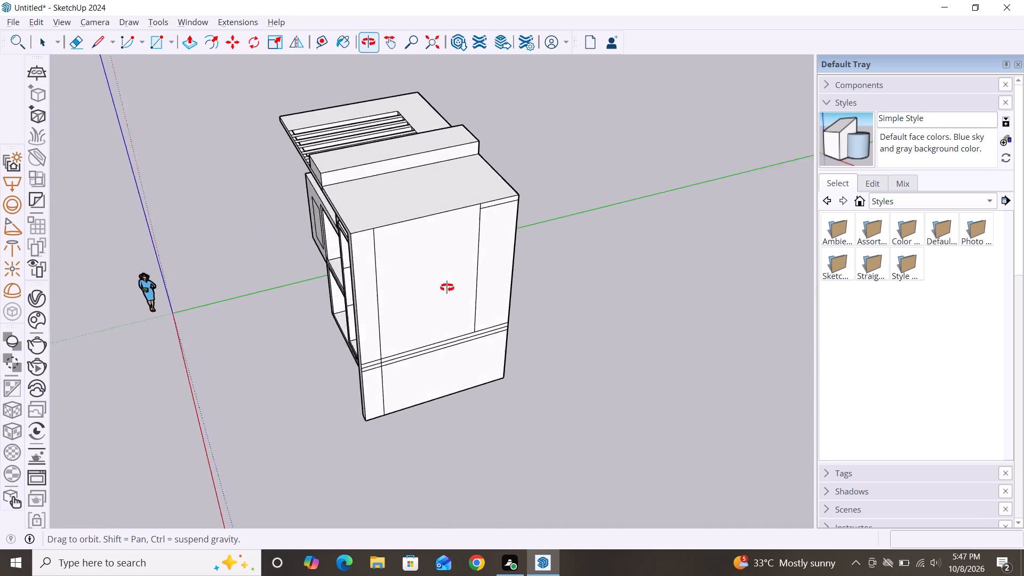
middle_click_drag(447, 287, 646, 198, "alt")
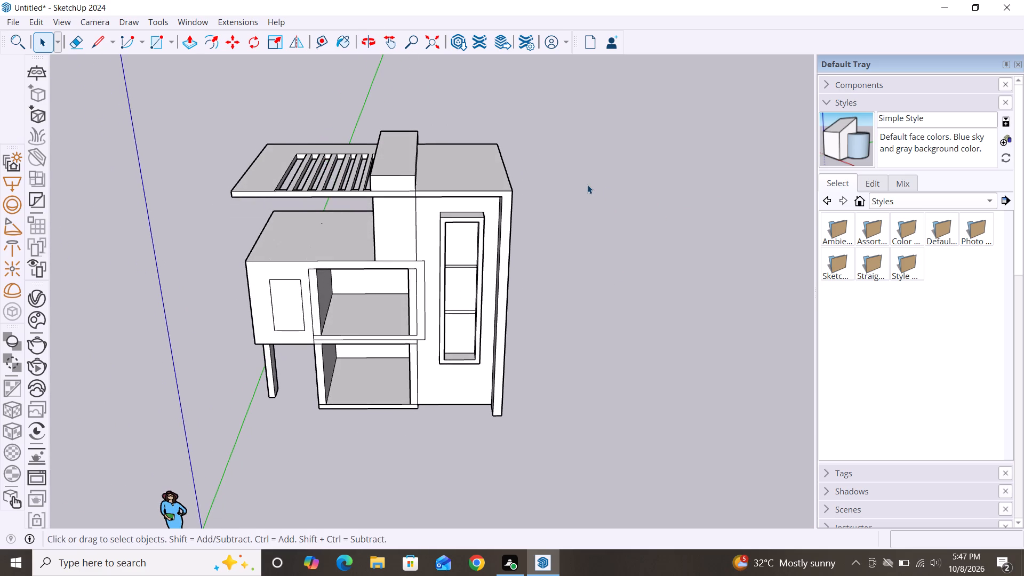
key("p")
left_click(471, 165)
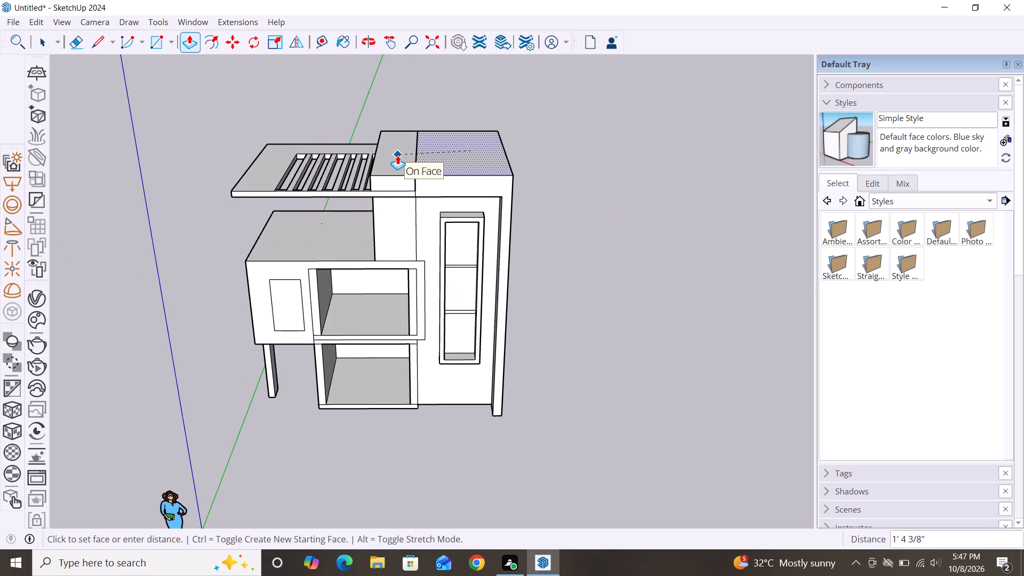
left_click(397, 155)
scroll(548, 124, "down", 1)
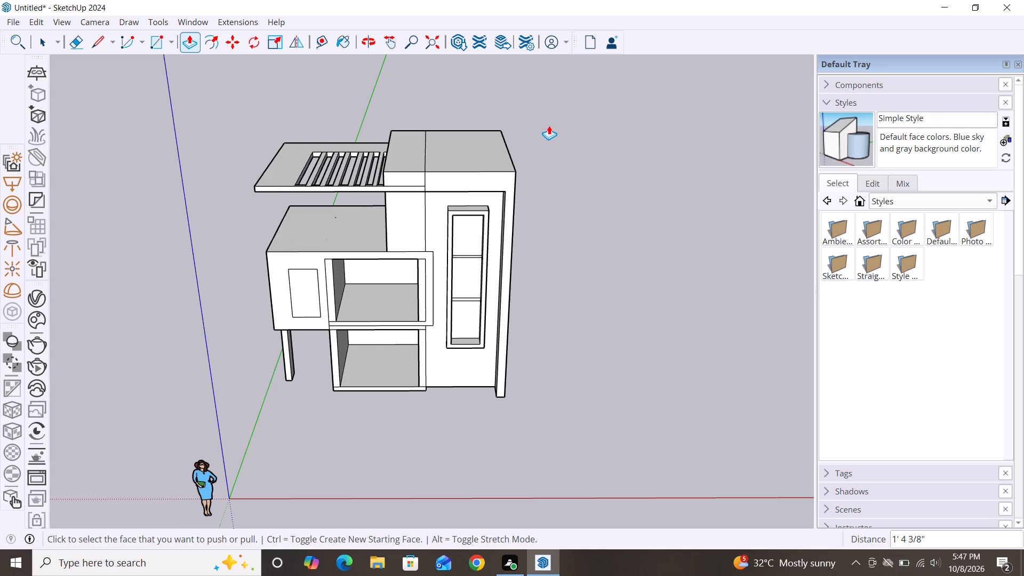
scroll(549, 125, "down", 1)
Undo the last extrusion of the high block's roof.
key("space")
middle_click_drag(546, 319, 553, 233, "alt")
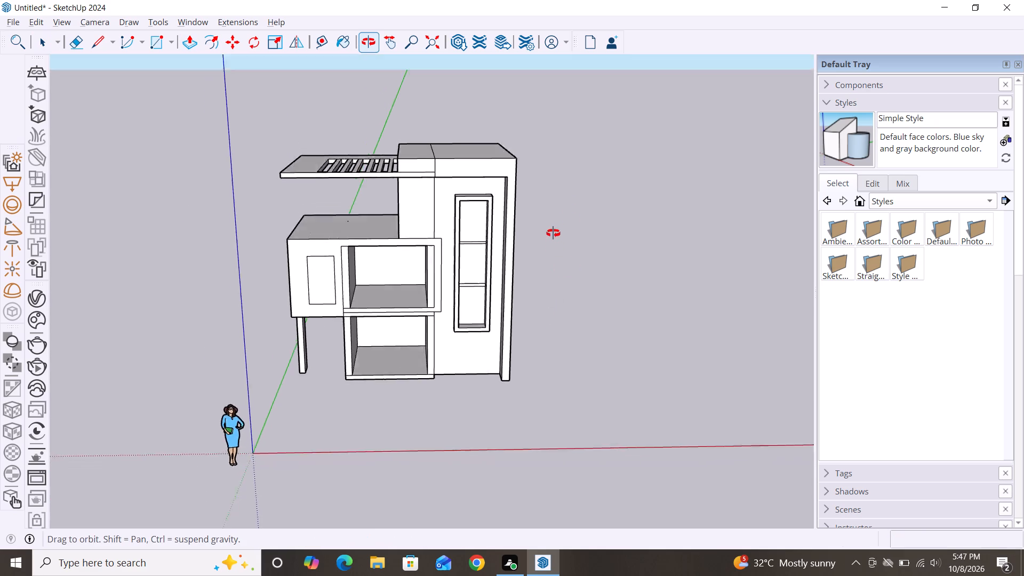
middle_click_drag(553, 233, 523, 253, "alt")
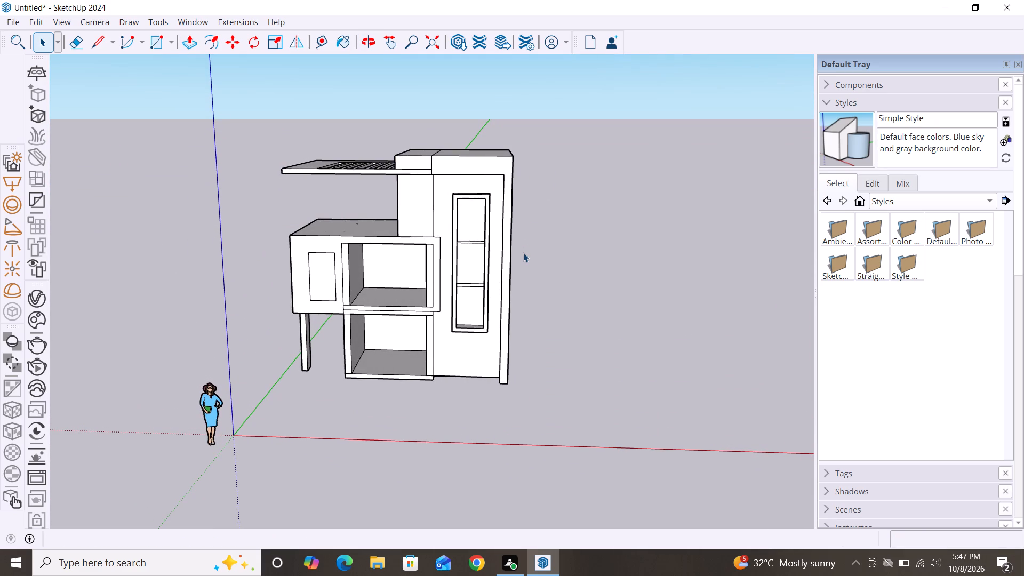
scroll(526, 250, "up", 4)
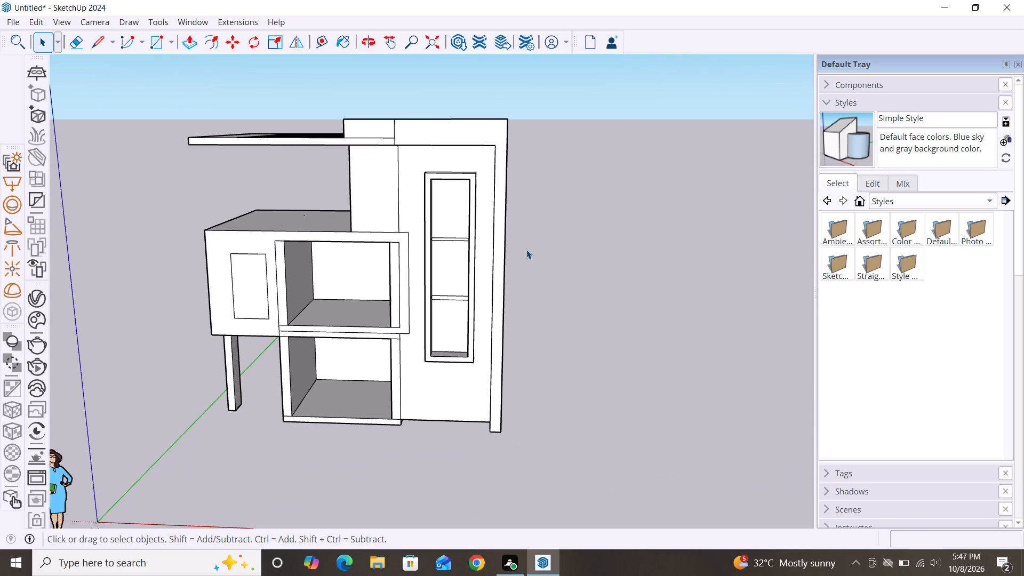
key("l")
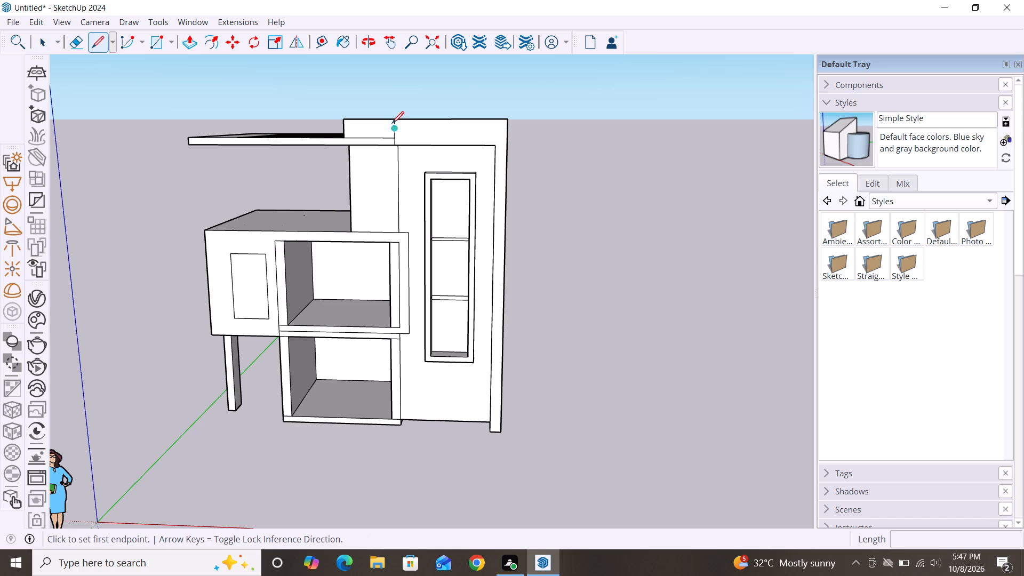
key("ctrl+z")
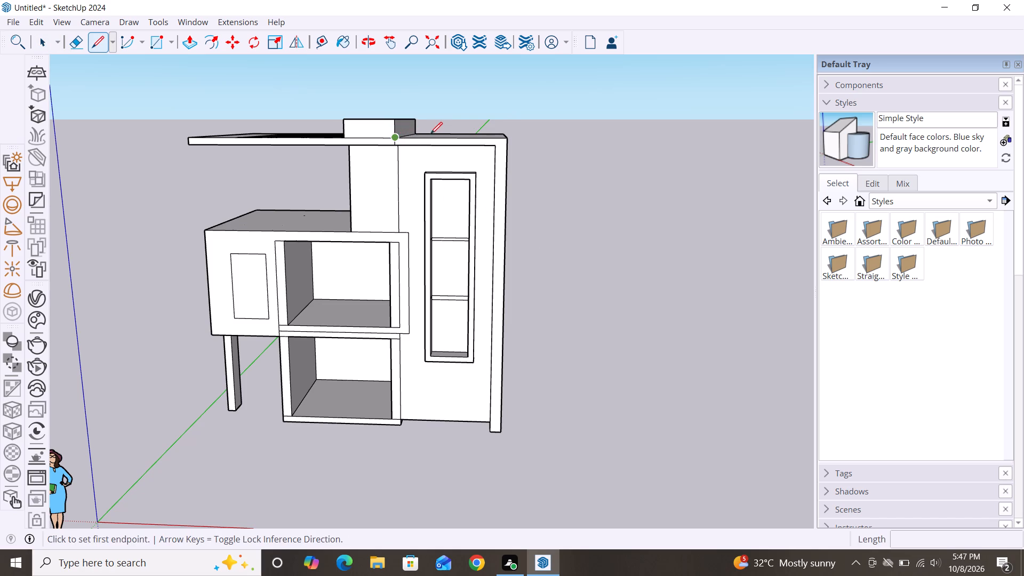
Extrude the high block's roof flush with the raised box's top as a new starting face, keeping the base edge.
key("p")
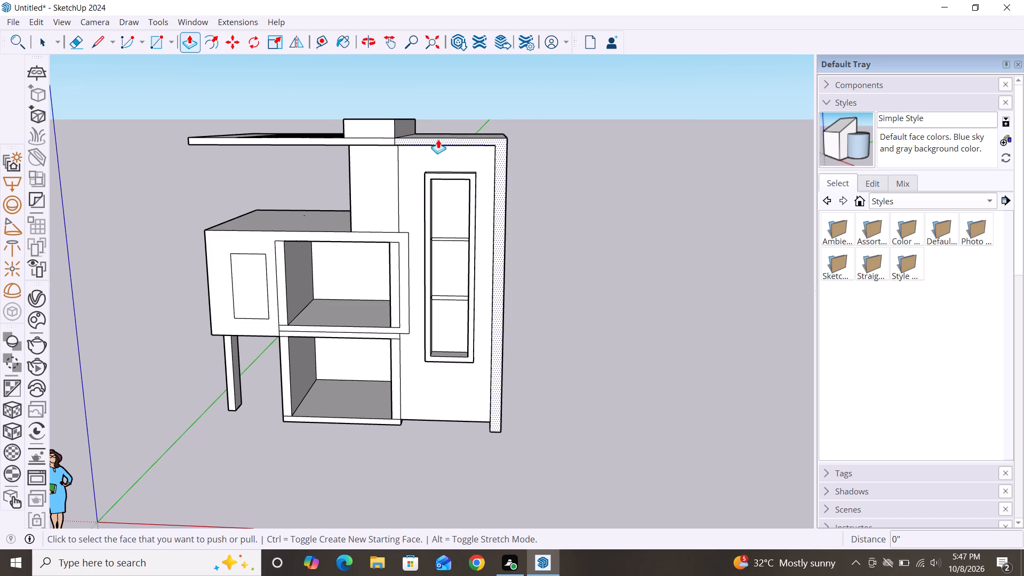
scroll(445, 130, "up", 4)
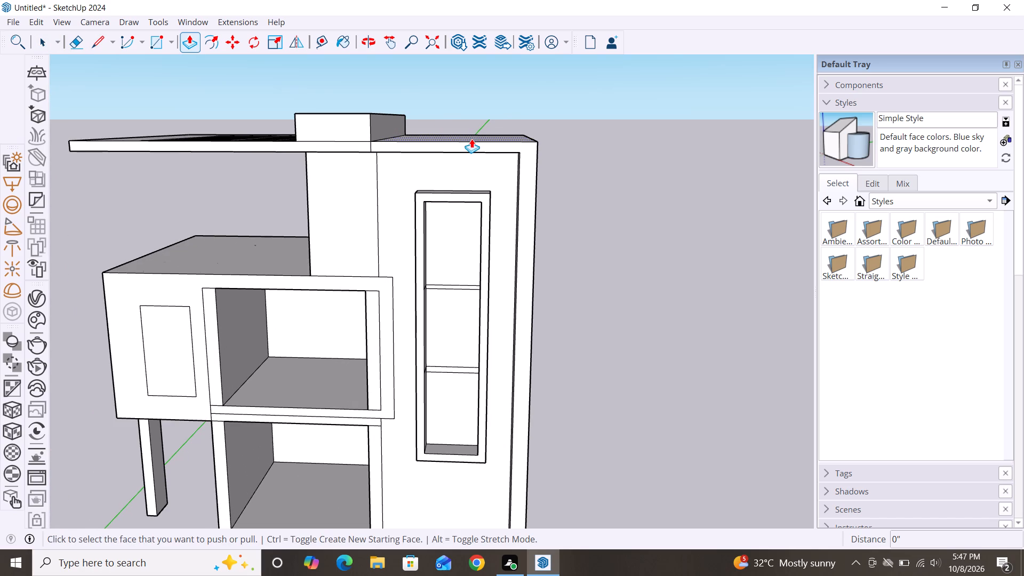
middle_click_drag(468, 140, 471, 178, "alt")
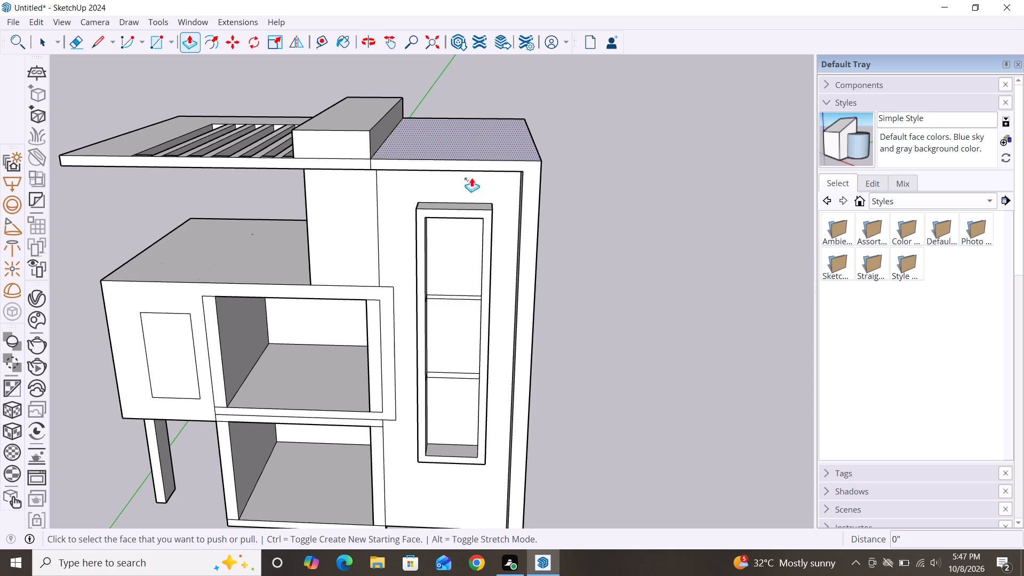
left_click(506, 147)
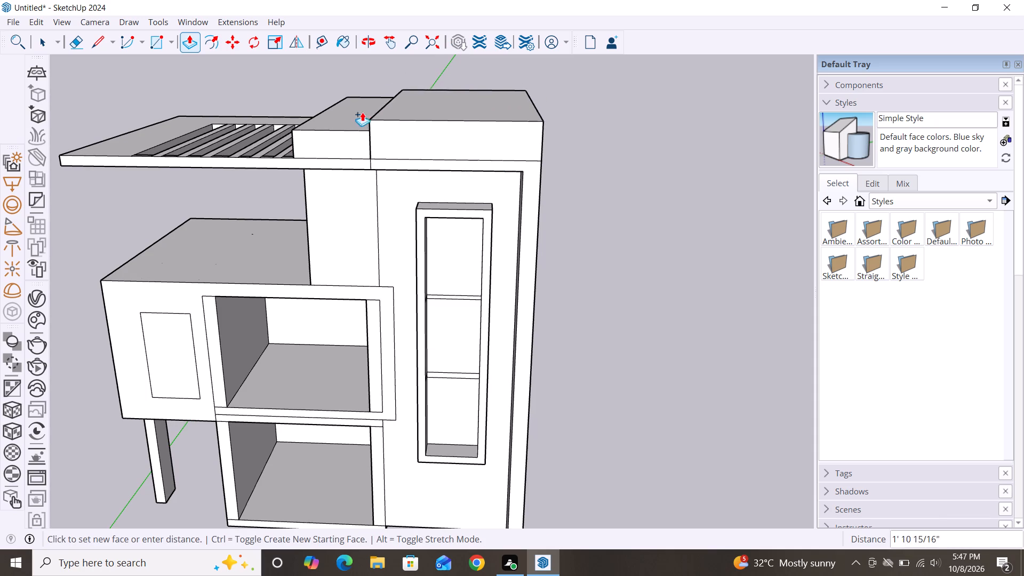
left_click(332, 123)
key("space")
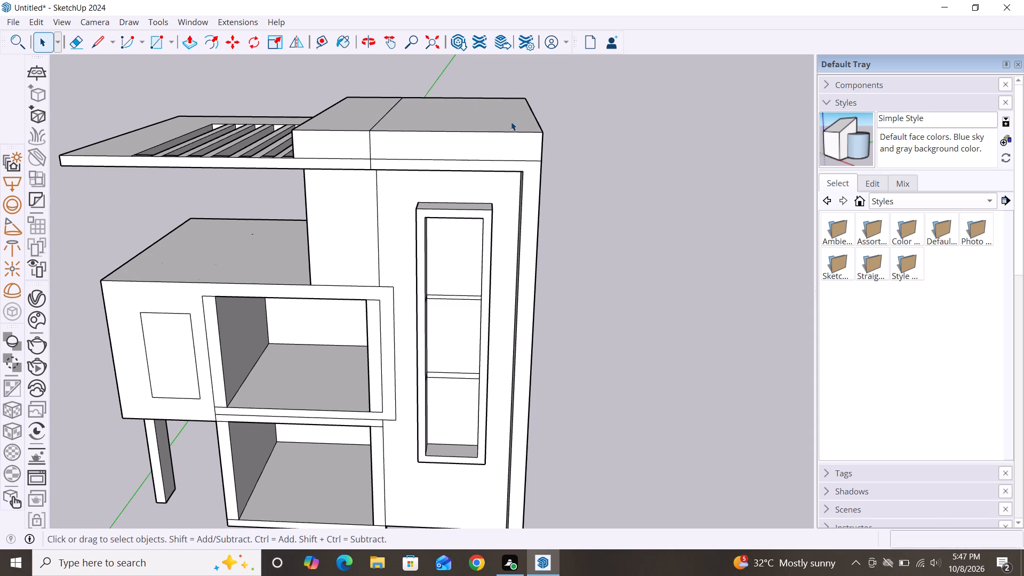
Extrude the high block's L-shaped front border forward about 1' 8".
scroll(511, 122, "down", 4)
middle_click_drag(564, 282, 584, 193, "alt")
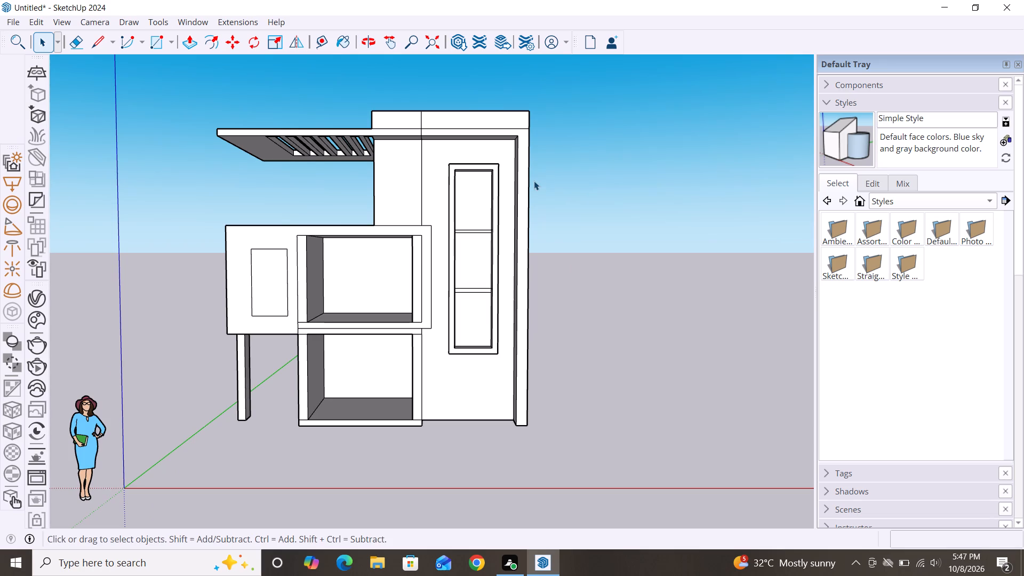
key("p")
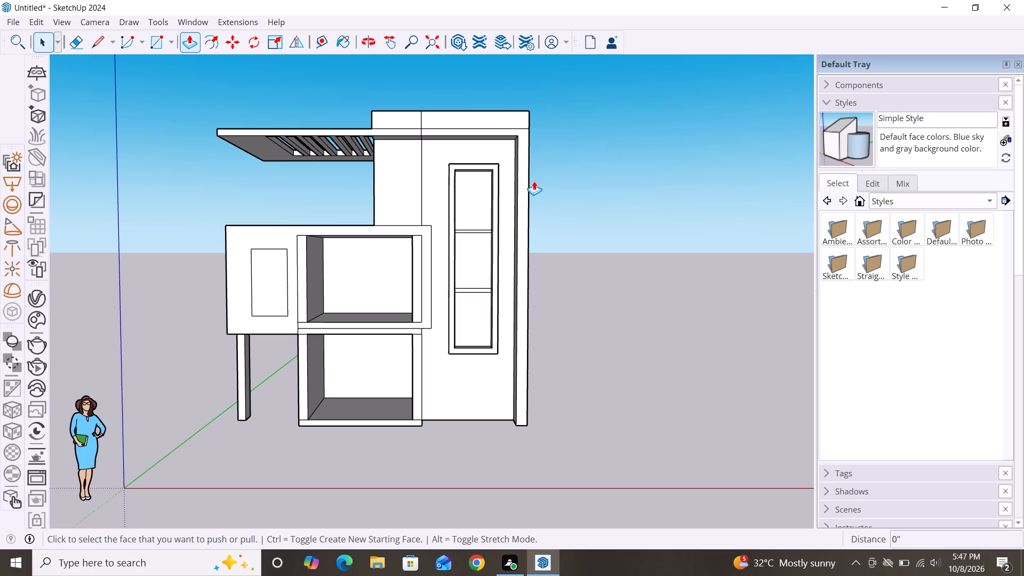
left_click(455, 130)
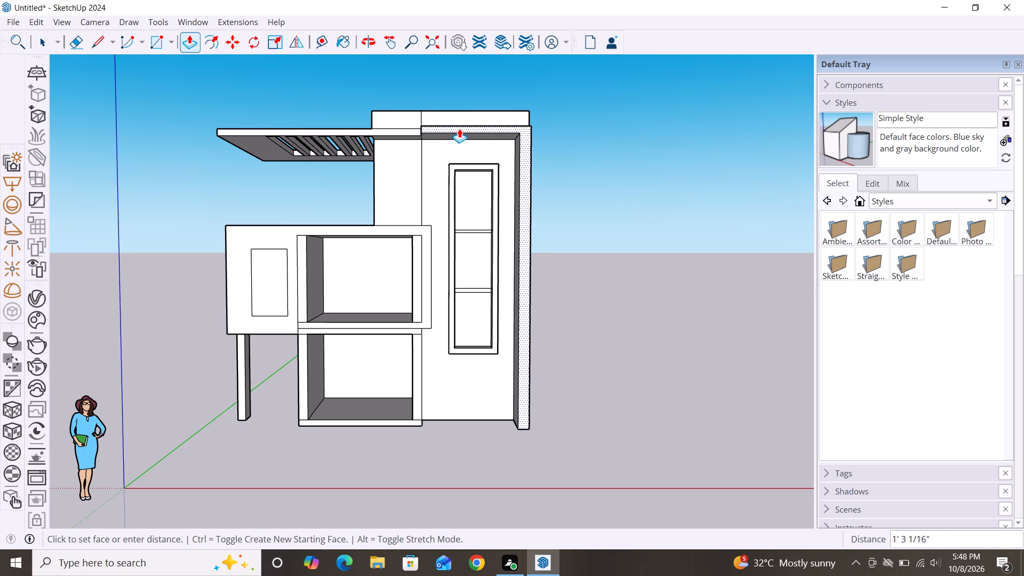
left_click(460, 128)
Extrude the slatted roof slab's front face forward 1' 7 15/16", flush with the L-shaped border.
left_click(405, 131)
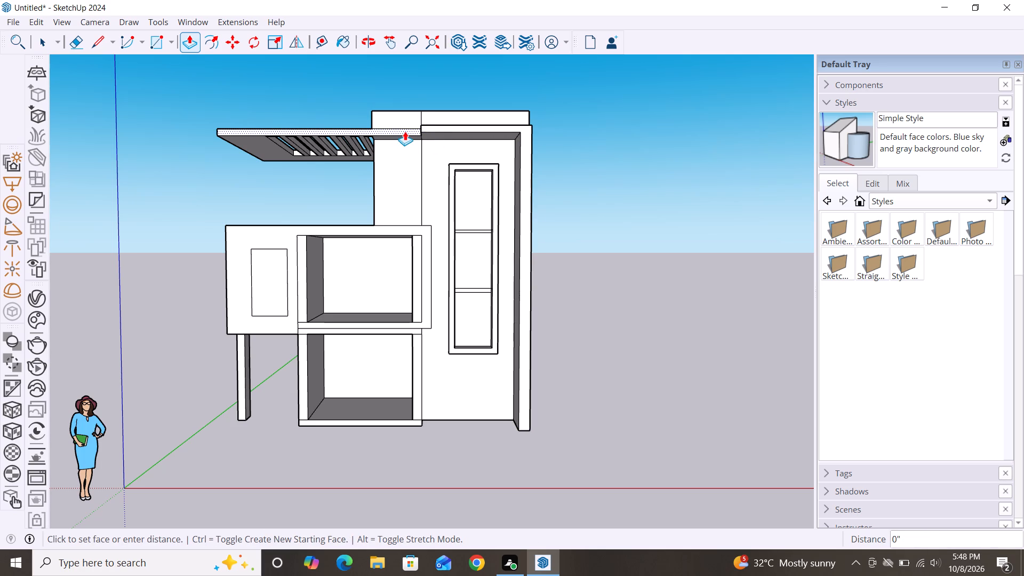
left_click(442, 125)
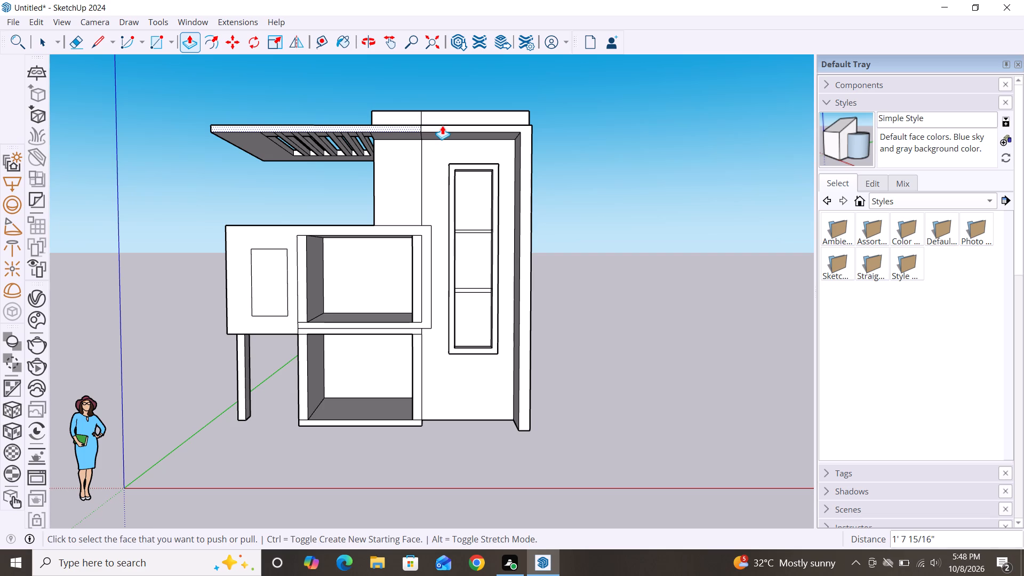
key("space")
Examine the house front, its projecting roof edge and the lower block from several angles.
scroll(443, 121, "down", 2)
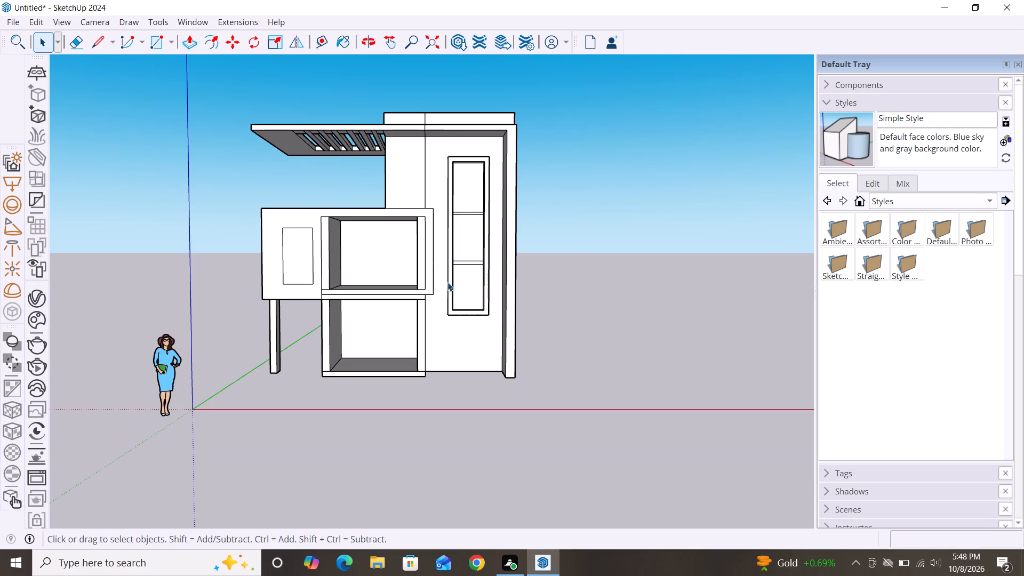
middle_click_drag(508, 268, 518, 327, "alt")
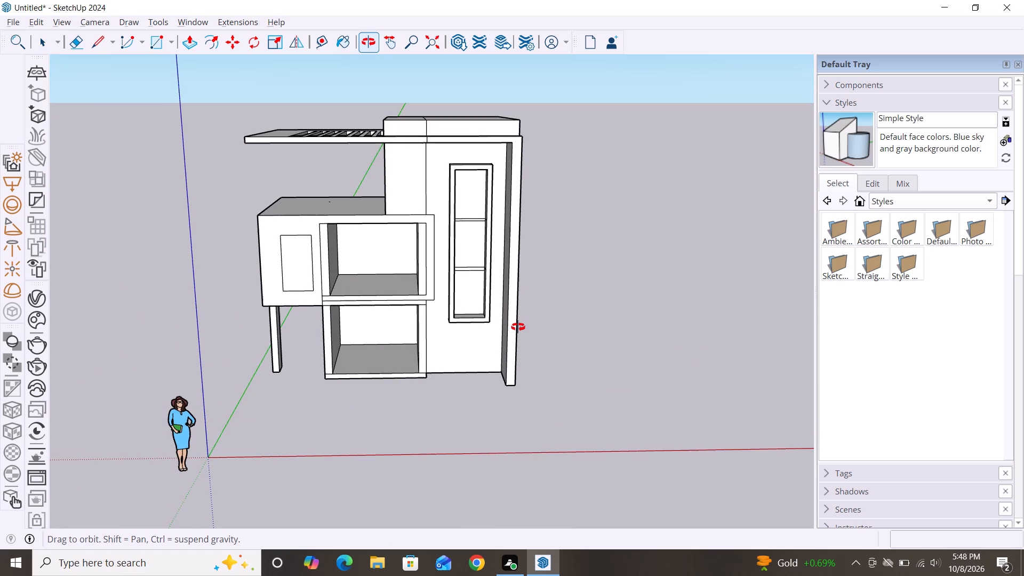
middle_click_drag(518, 327, 495, 333, "alt")
scroll(686, 273, "down", 3)
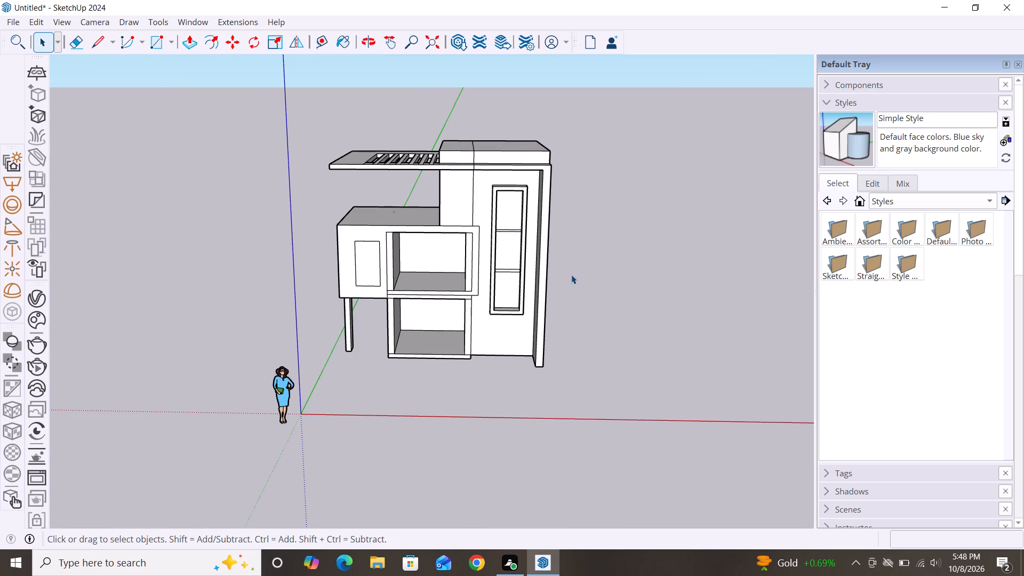
scroll(486, 279, "up", 4)
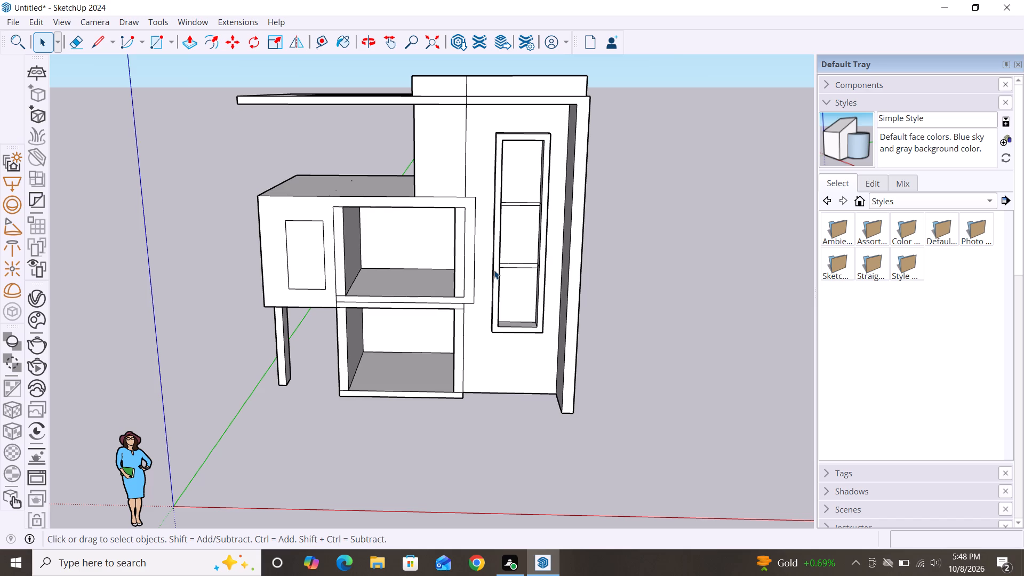
scroll(298, 134, "down", 3)
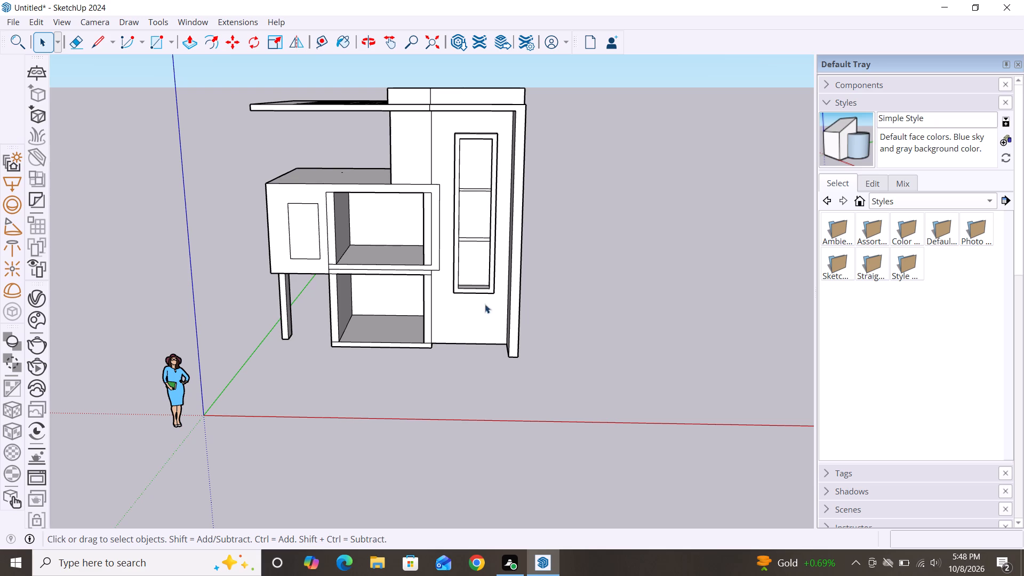
scroll(661, 110, "down", 2)
middle_click_drag(556, 287, 592, 292)
scroll(355, 151, "up", 4)
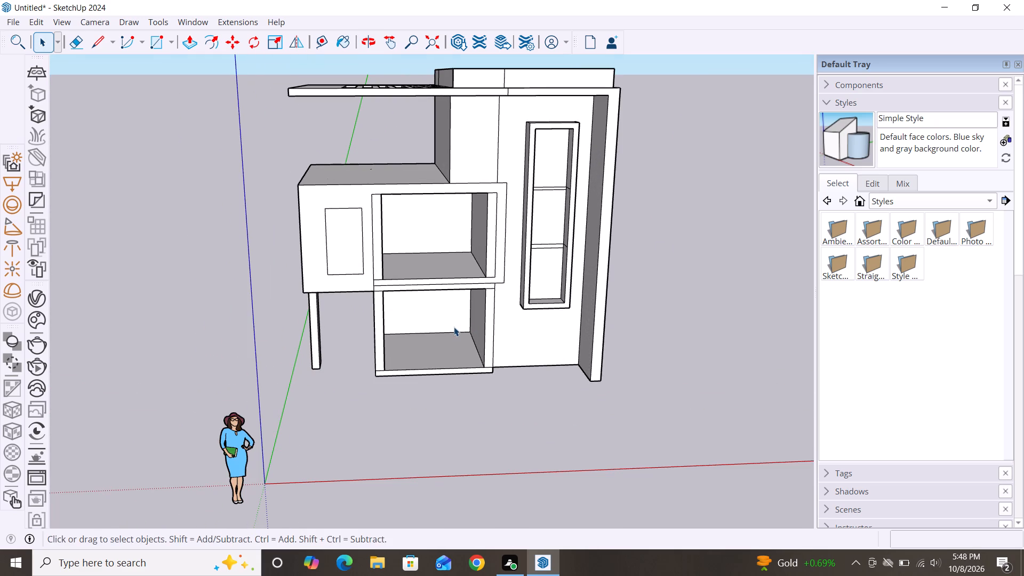
Draw a rectangle about 6' 1" by 2' 2" on the lower block's roof, near its outer front corner.
middle_click_drag(454, 327, 414, 424, "alt")
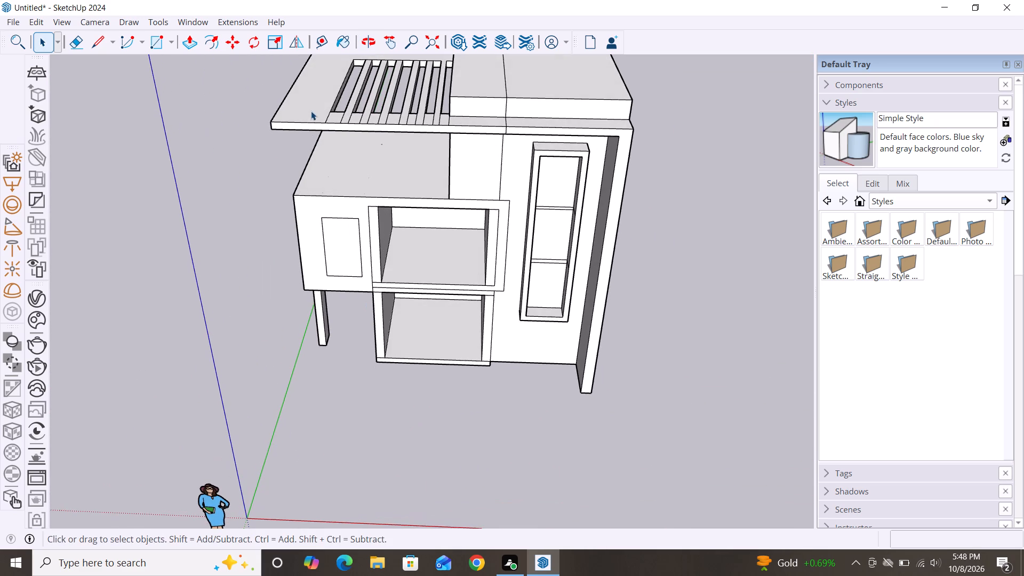
scroll(323, 161, "up", 7)
key("r")
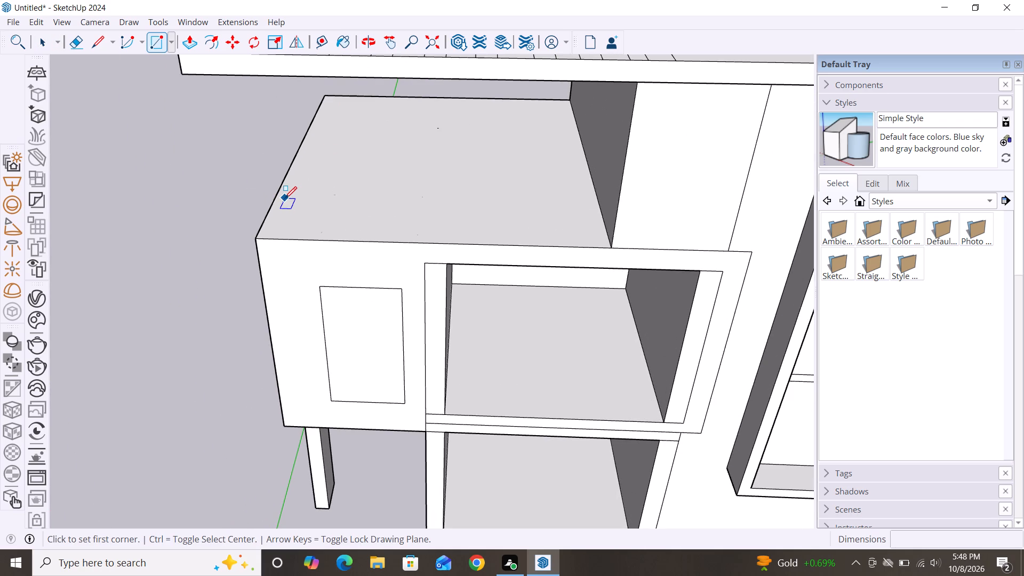
left_click(285, 198)
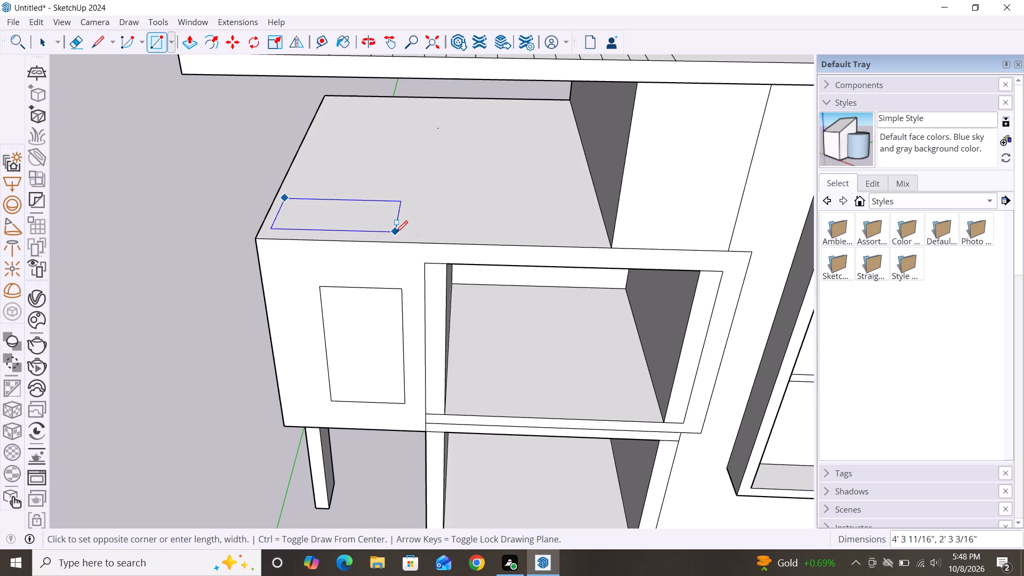
left_click(448, 232)
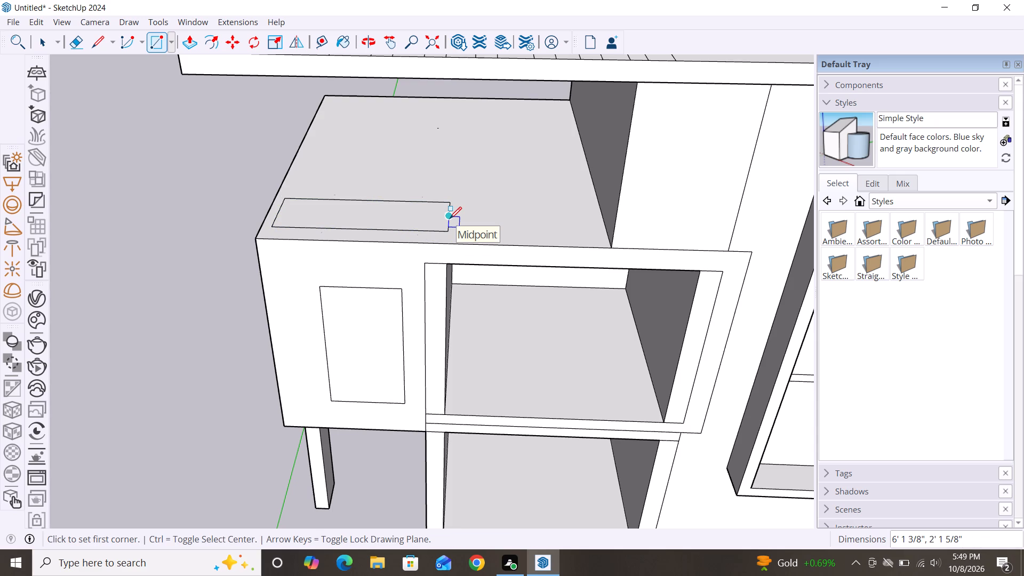
key("space")
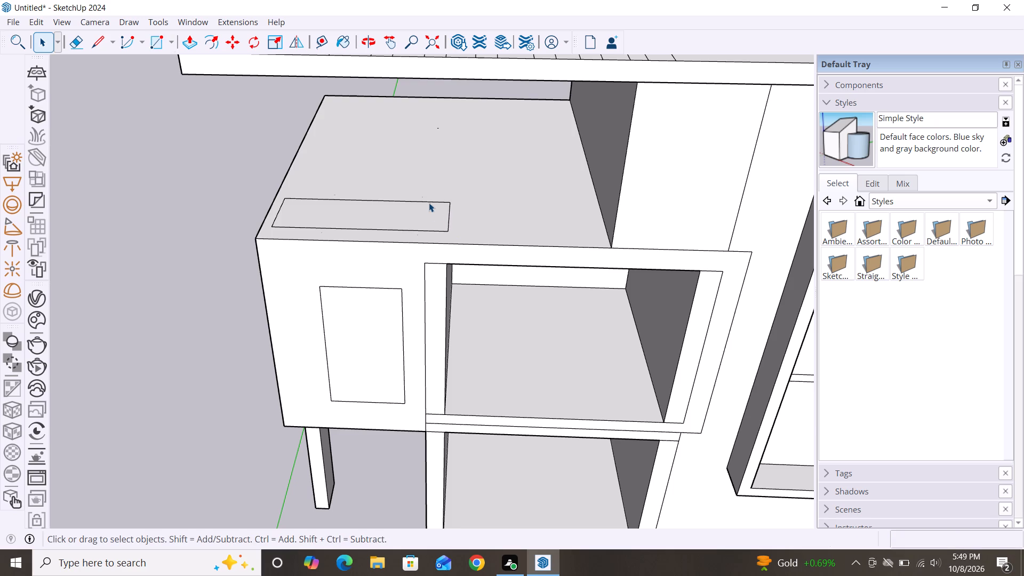
Extrude the rectangle on the lower block's roof upward about 2' 2" into a small box.
scroll(429, 203, "down", 5)
key("p")
left_click(398, 210)
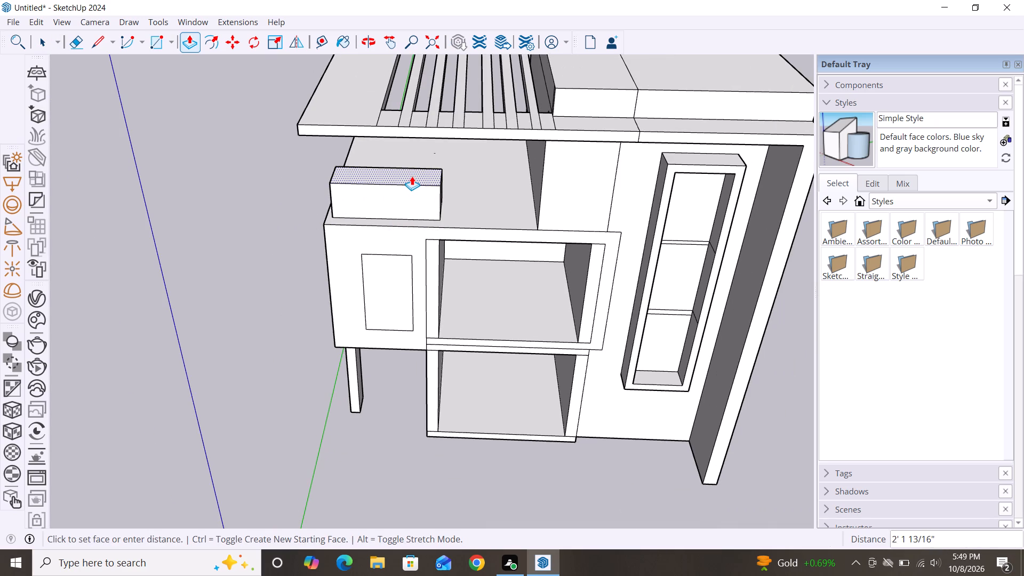
left_click(412, 176)
key("space")
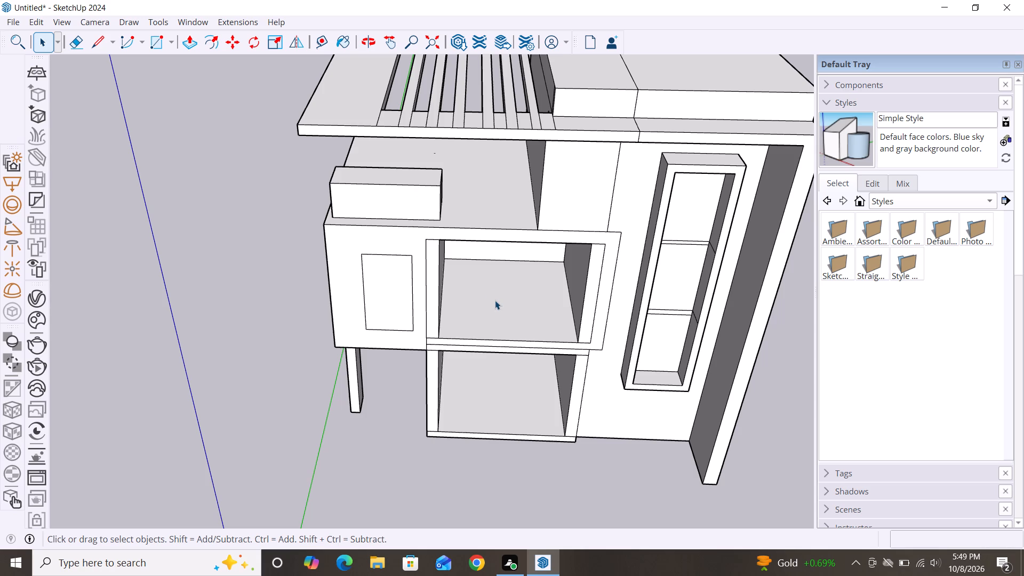
Shorten the small box by pushing in its end face on the side facing the high block.
middle_click_drag(467, 324, 493, 166, "alt")
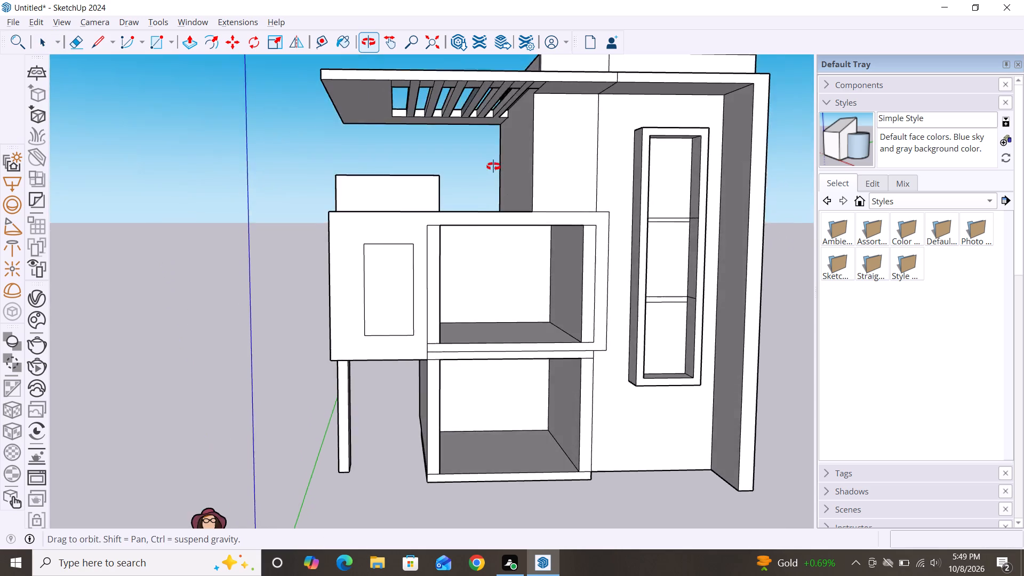
middle_click_drag(493, 166, 465, 163, "alt")
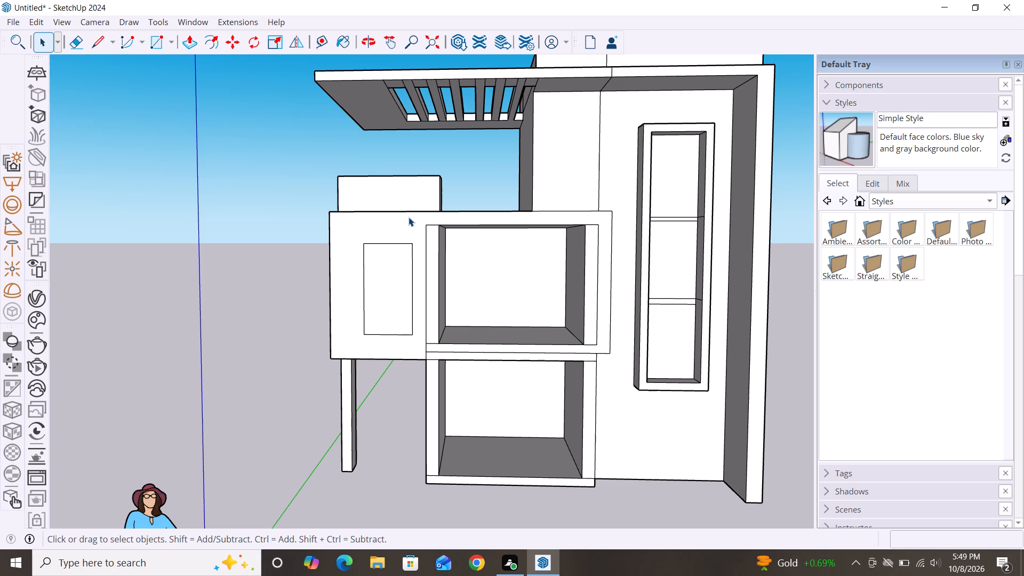
middle_click_drag(402, 240, 402, 351, "alt")
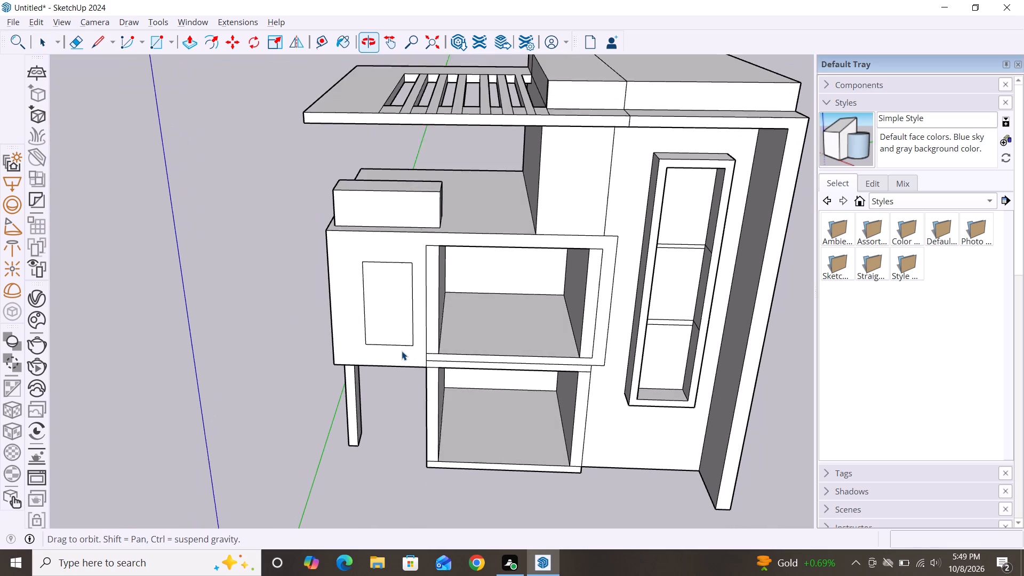
key("p")
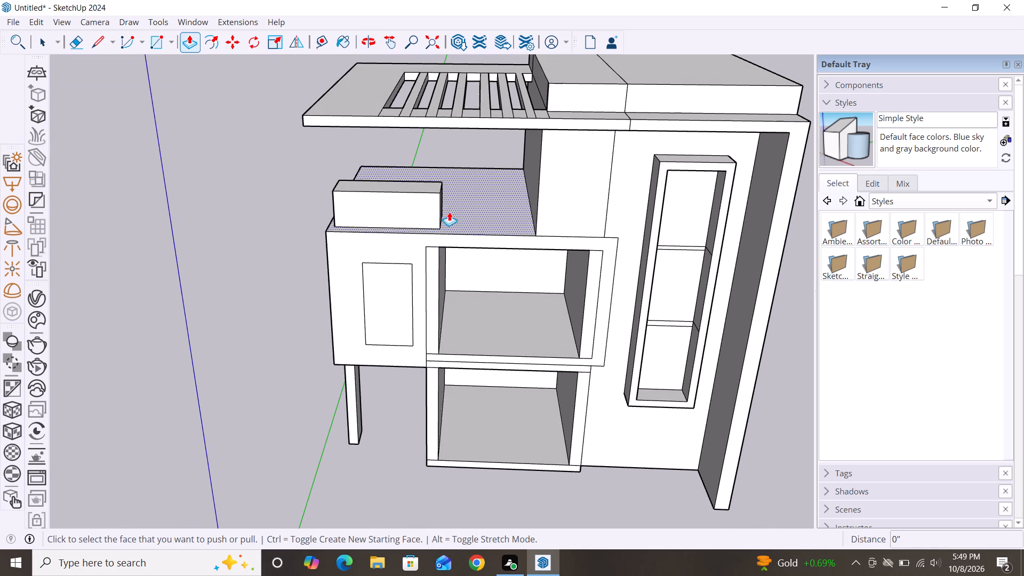
middle_click_drag(440, 213, 371, 209)
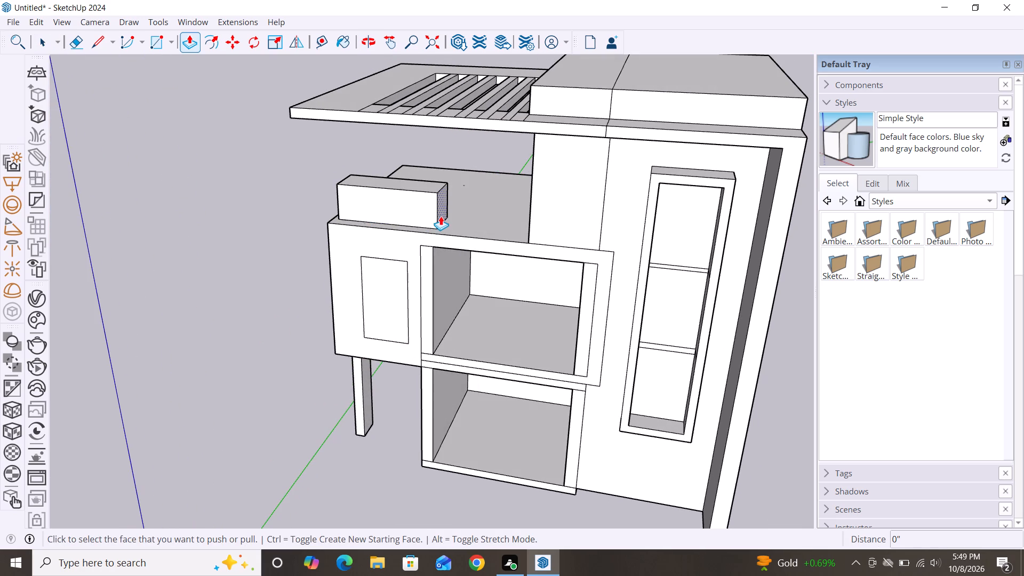
left_click_drag(443, 215, 437, 215)
left_click_drag(437, 215, 425, 215)
left_click_drag(425, 215, 417, 211)
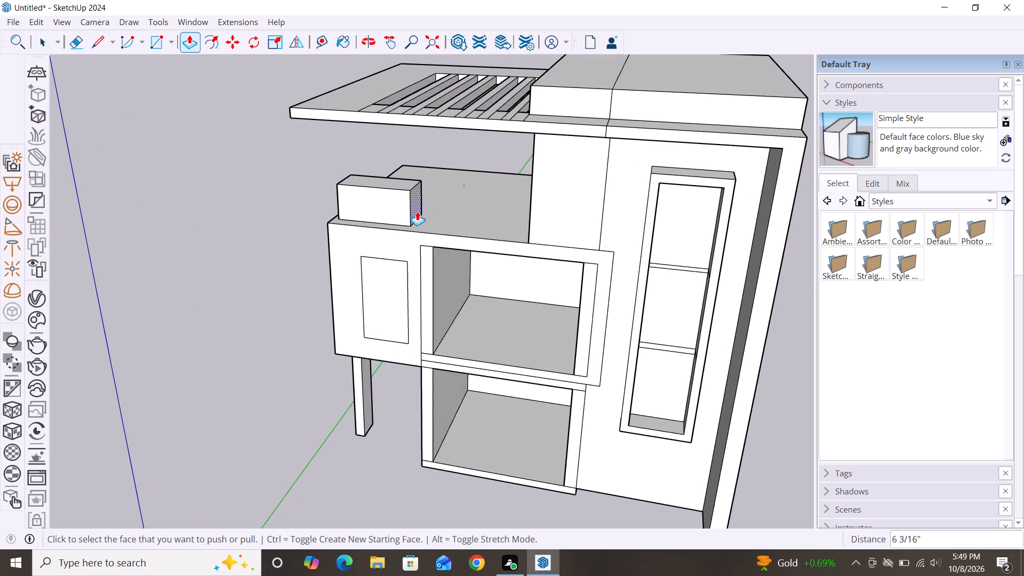
left_click(417, 211)
key("space")
Examine the small box and the slatted roof slab's underside above it from several angles.
scroll(398, 203, "down", 3)
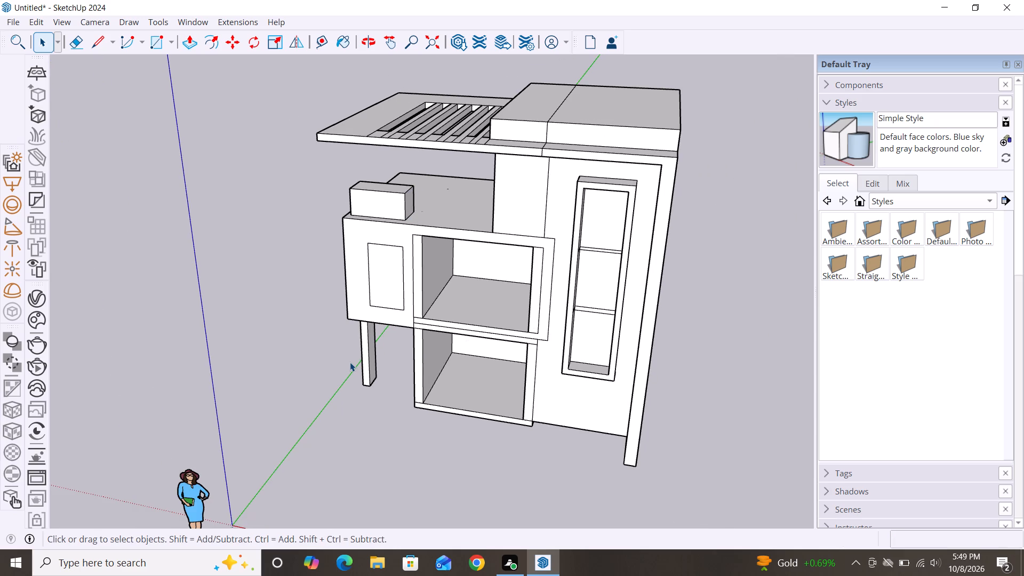
scroll(481, 205, "up", 1)
key("space")
scroll(449, 177, "down", 3)
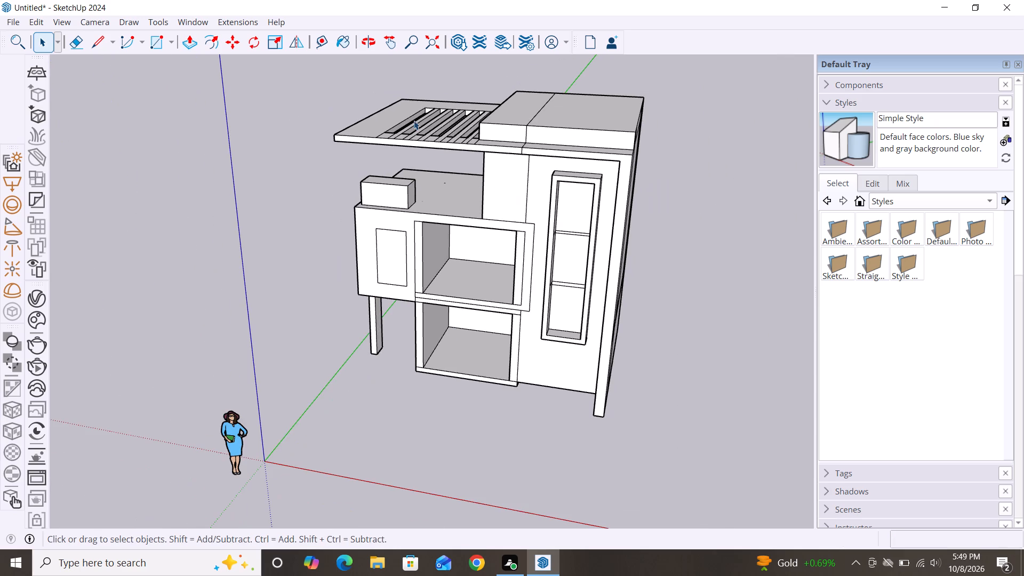
middle_click_drag(384, 285, 630, 293, "alt")
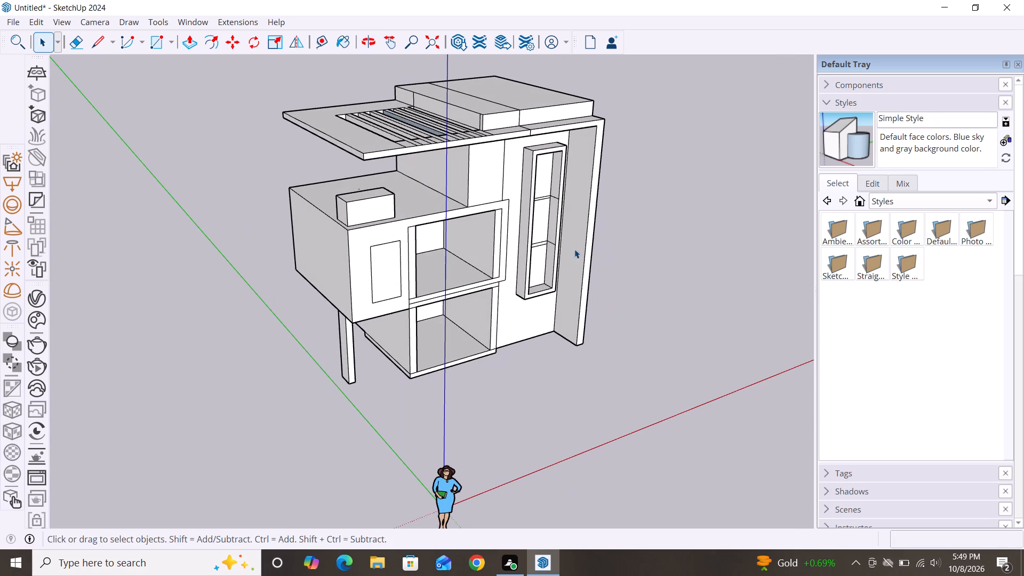
middle_click_drag(327, 191, 461, 218, "alt")
middle_click_drag(431, 227, 479, 87, "alt")
scroll(428, 132, "up", 5)
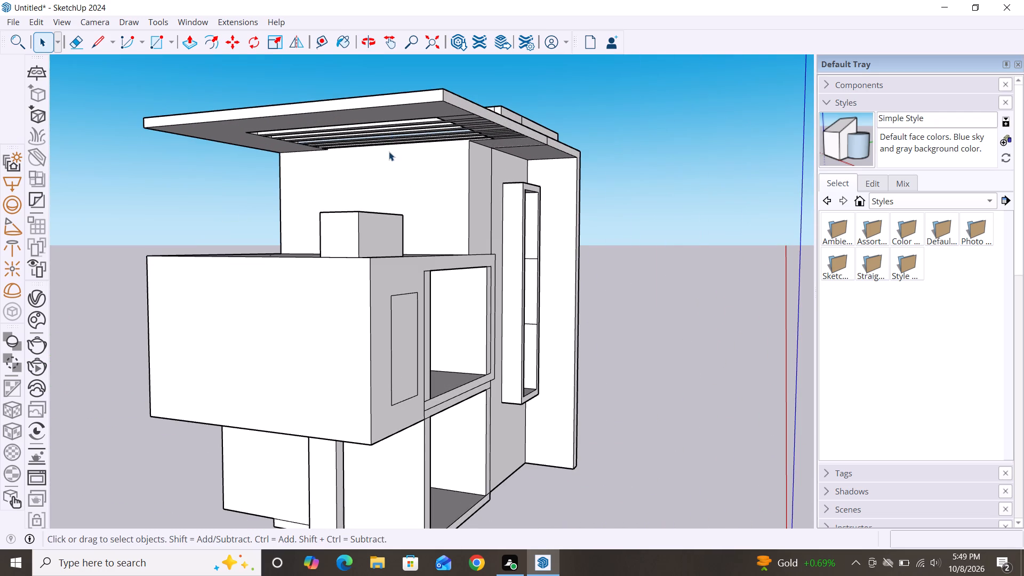
middle_click_drag(389, 157, 460, 93, "alt")
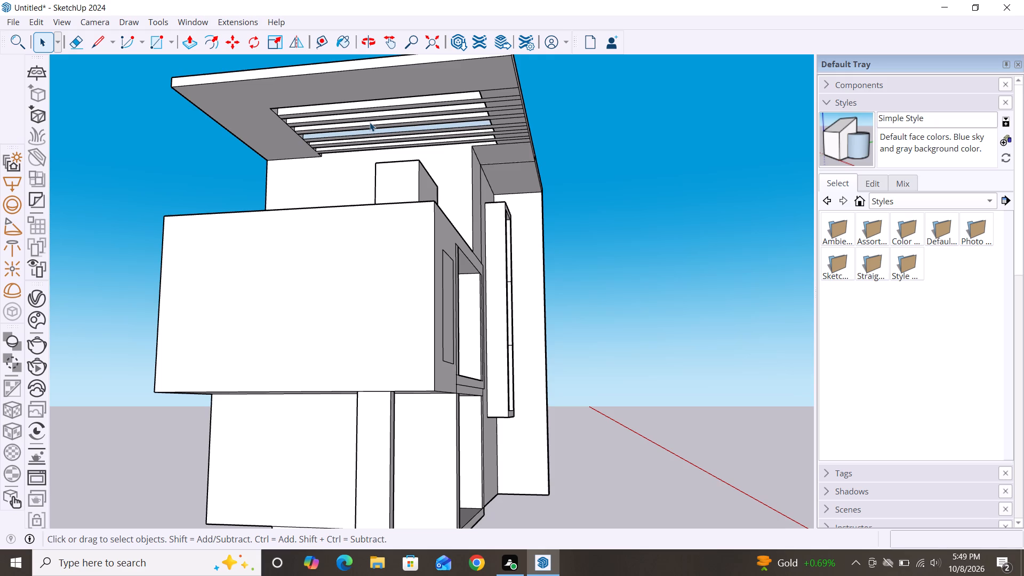
scroll(369, 122, "down", 2)
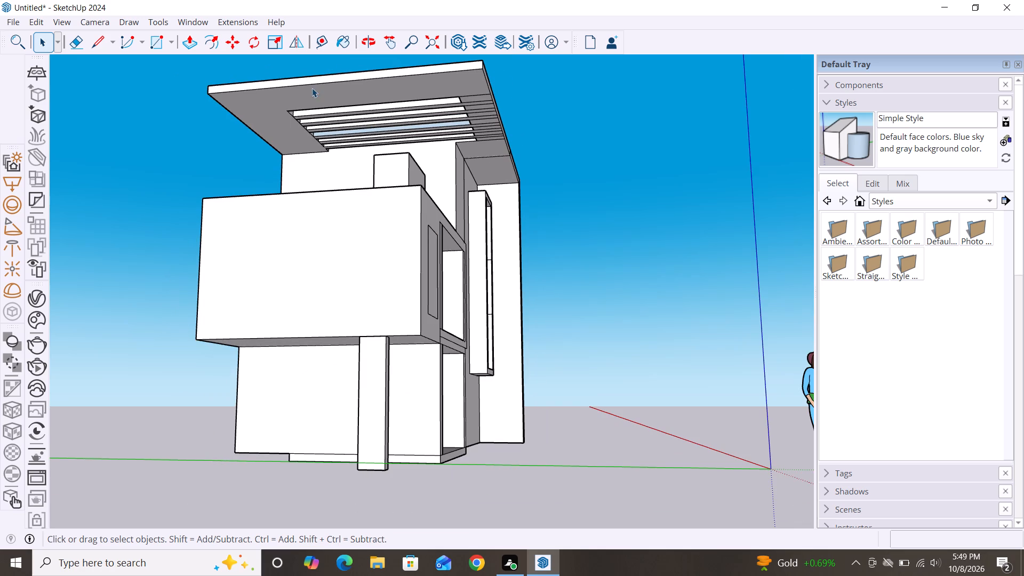
key("space")
middle_click_drag(467, 239, 402, 390, "alt")
middle_click_drag(468, 319, 182, 253, "alt")
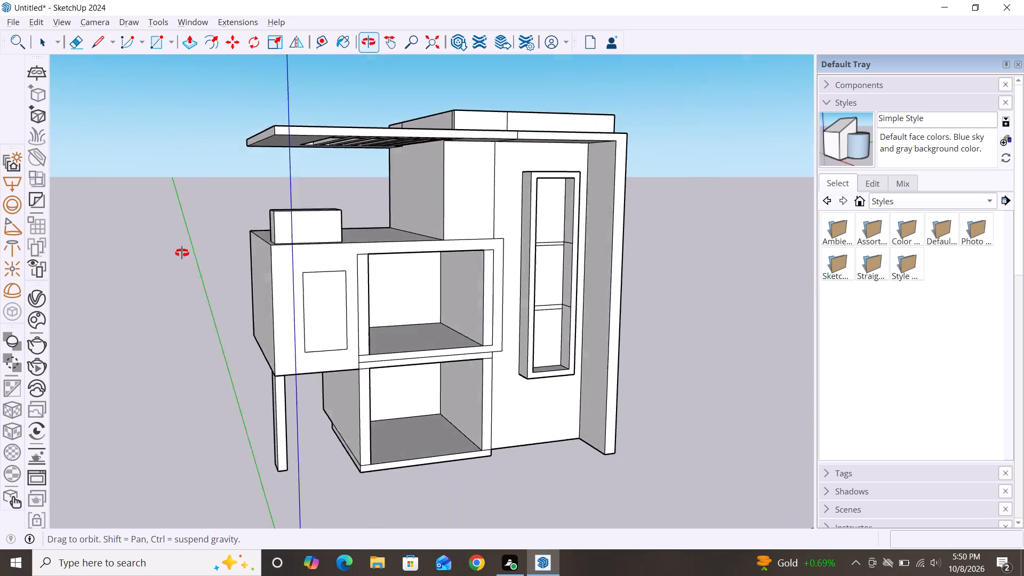
middle_click_drag(182, 253, 182, 254, "alt")
middle_click_drag(437, 313, 340, 311, "alt")
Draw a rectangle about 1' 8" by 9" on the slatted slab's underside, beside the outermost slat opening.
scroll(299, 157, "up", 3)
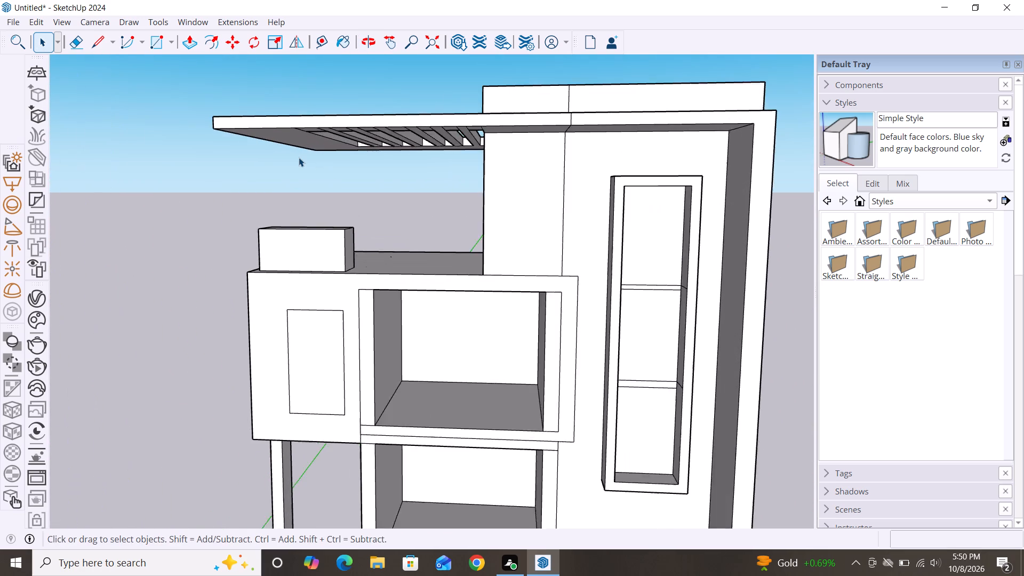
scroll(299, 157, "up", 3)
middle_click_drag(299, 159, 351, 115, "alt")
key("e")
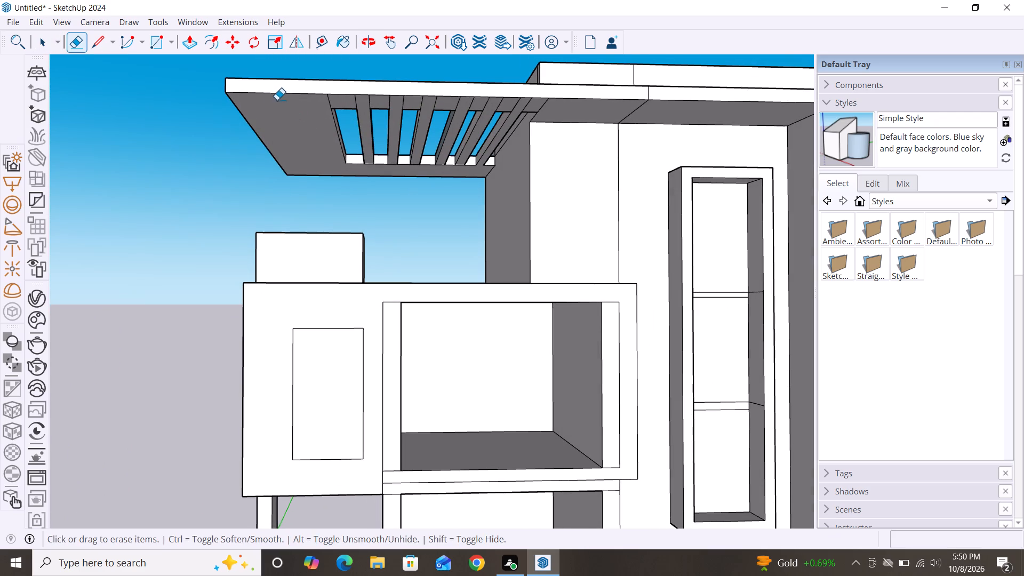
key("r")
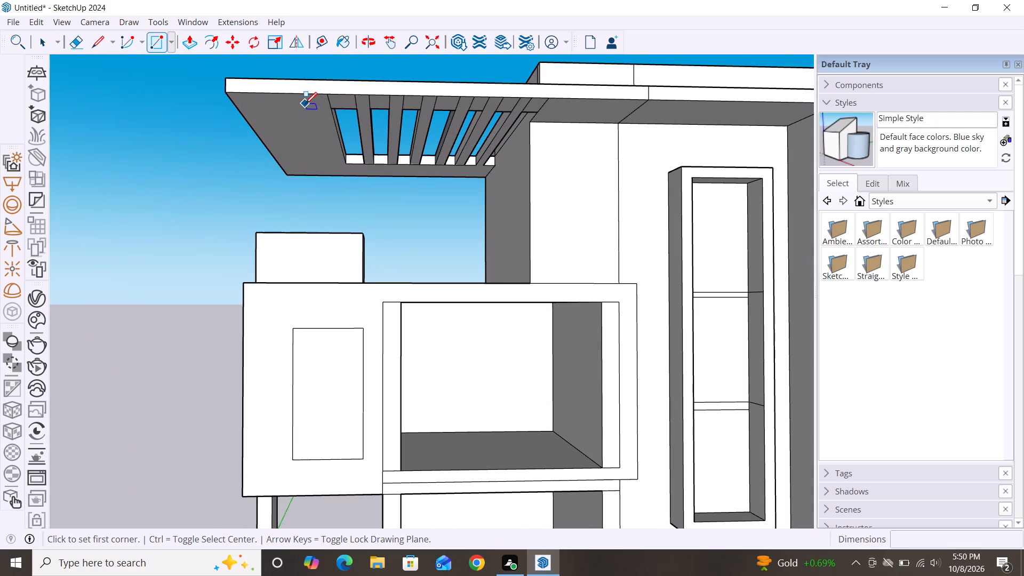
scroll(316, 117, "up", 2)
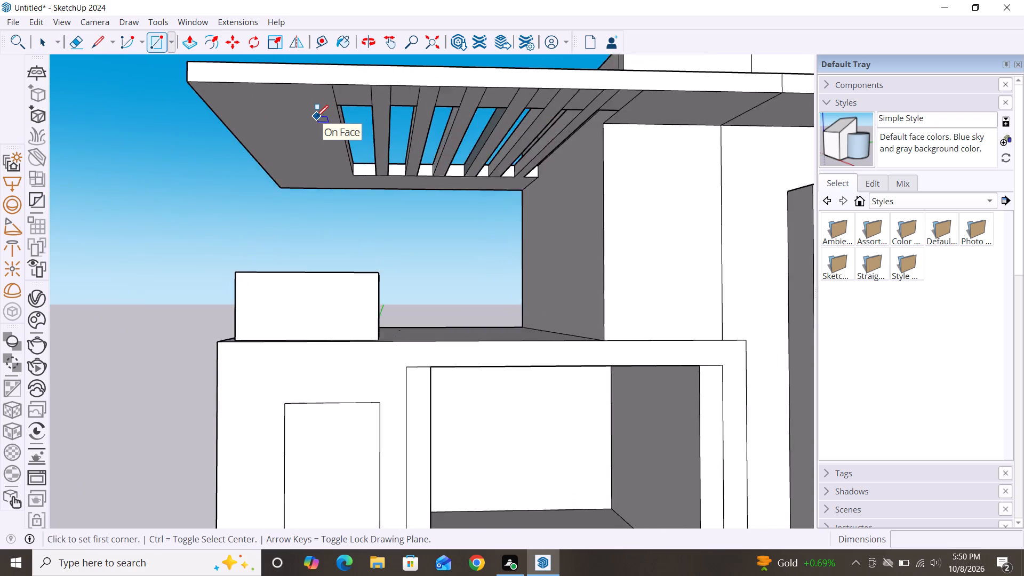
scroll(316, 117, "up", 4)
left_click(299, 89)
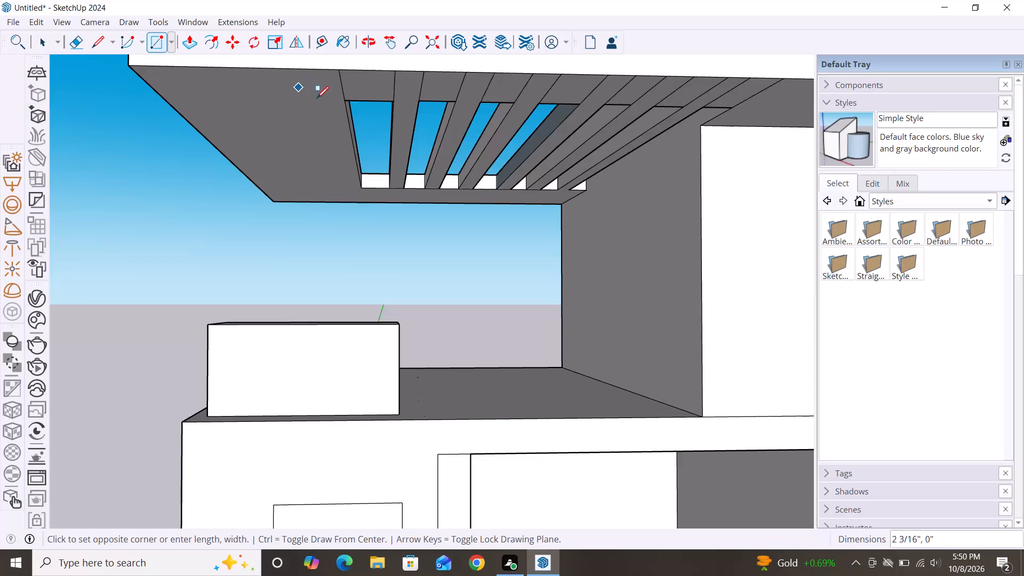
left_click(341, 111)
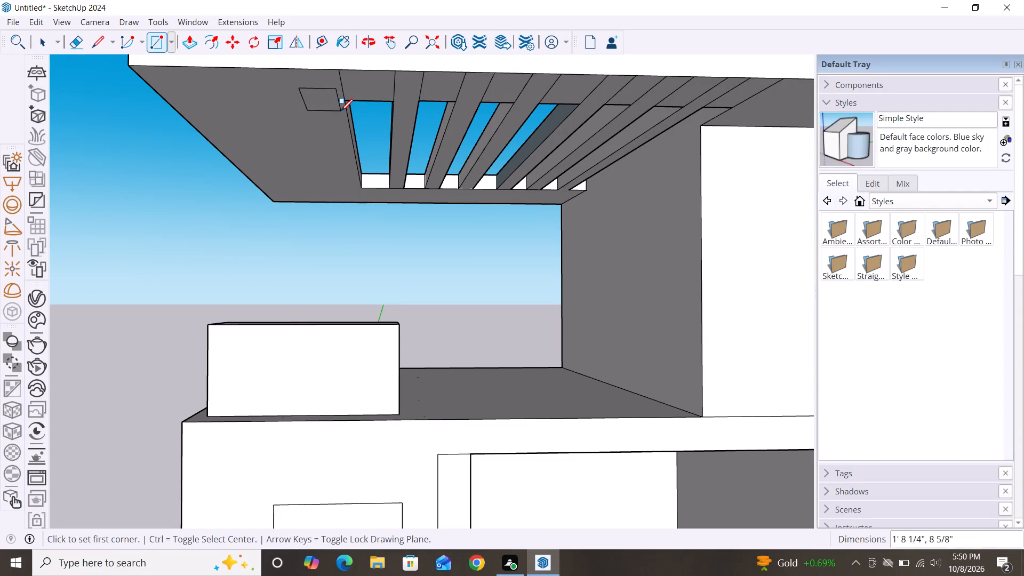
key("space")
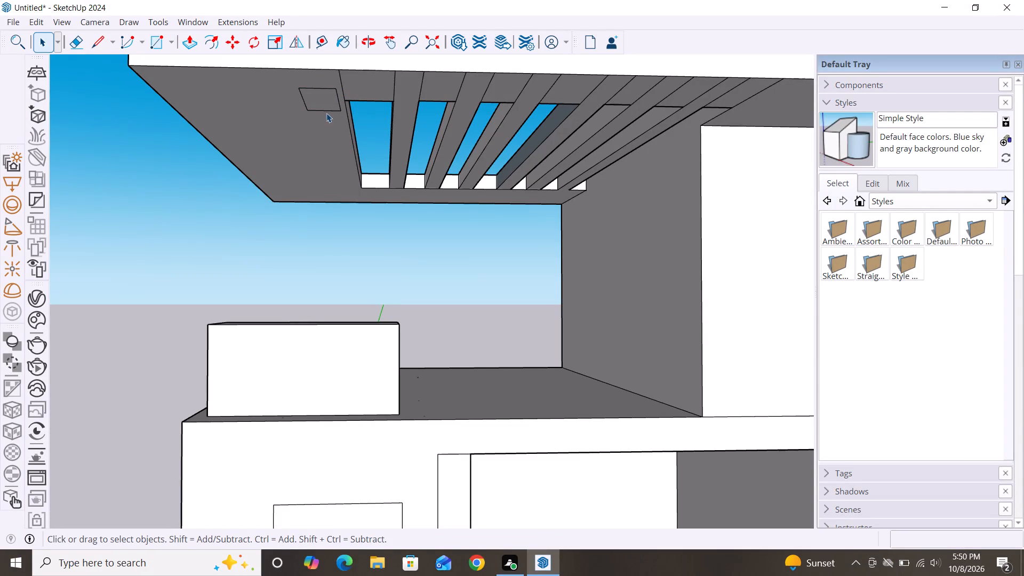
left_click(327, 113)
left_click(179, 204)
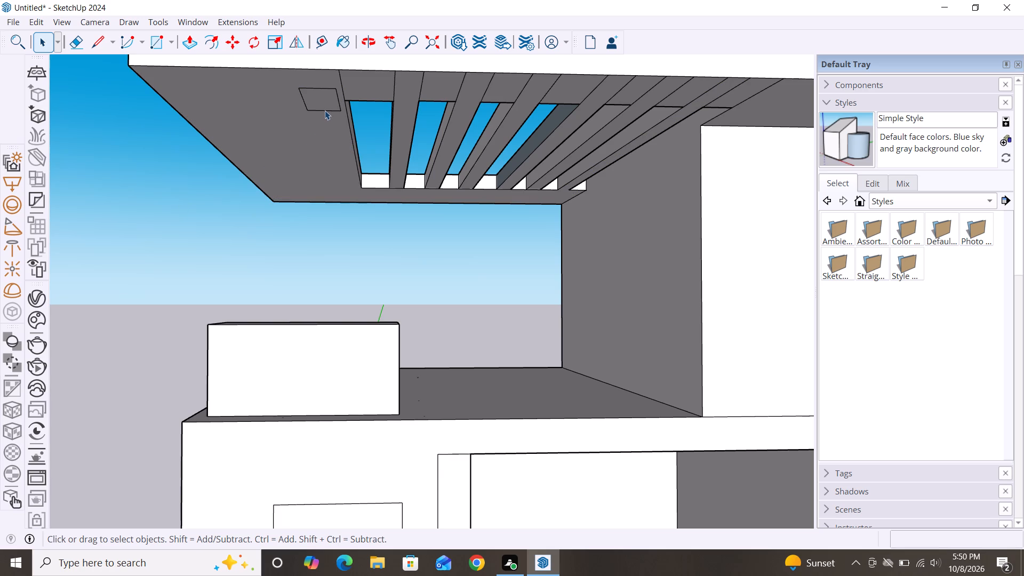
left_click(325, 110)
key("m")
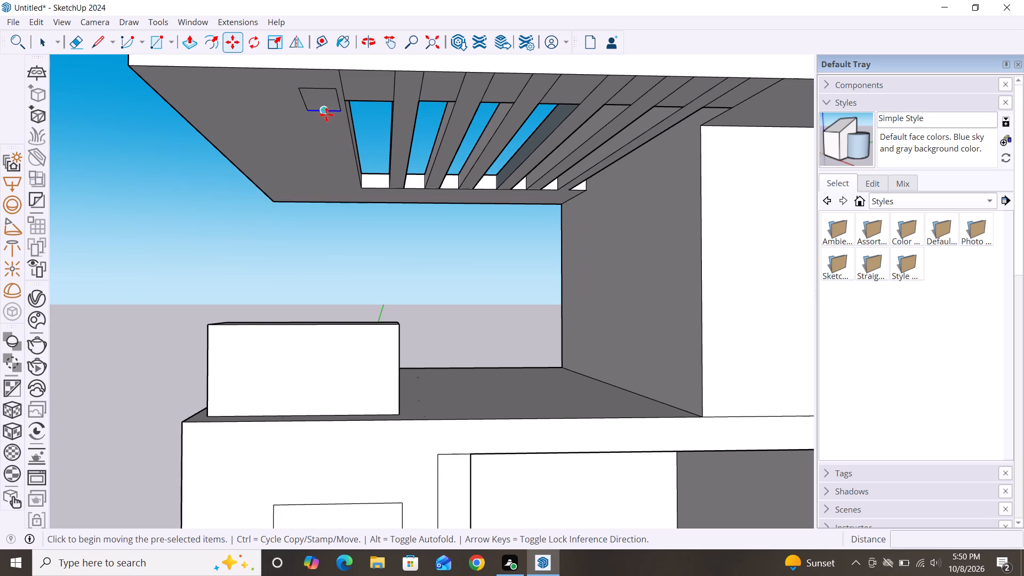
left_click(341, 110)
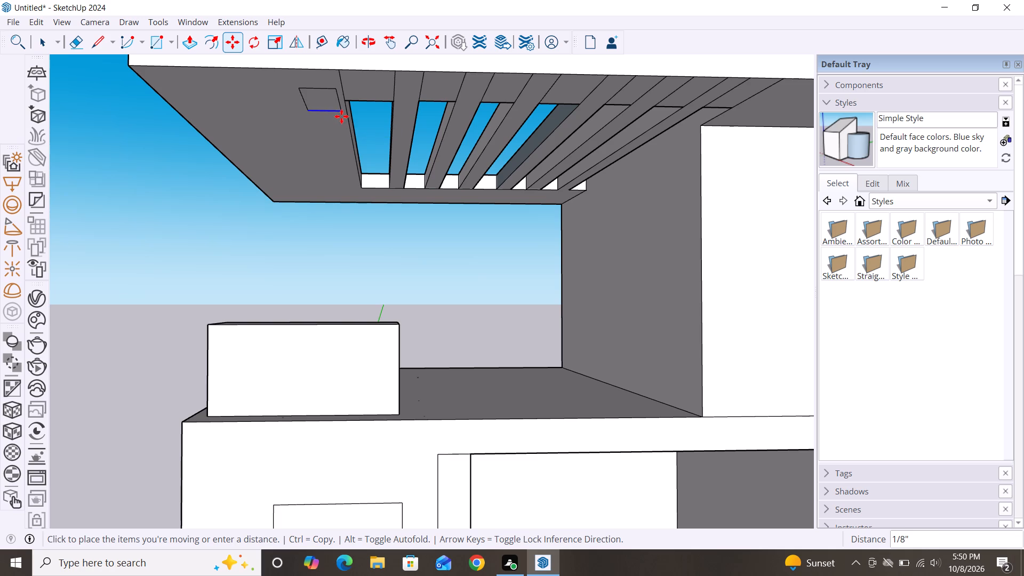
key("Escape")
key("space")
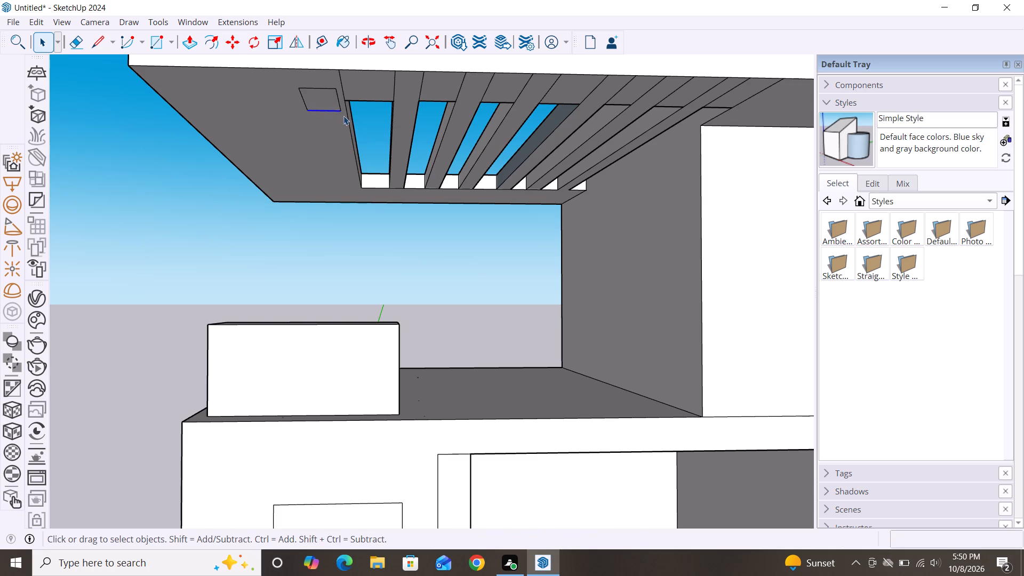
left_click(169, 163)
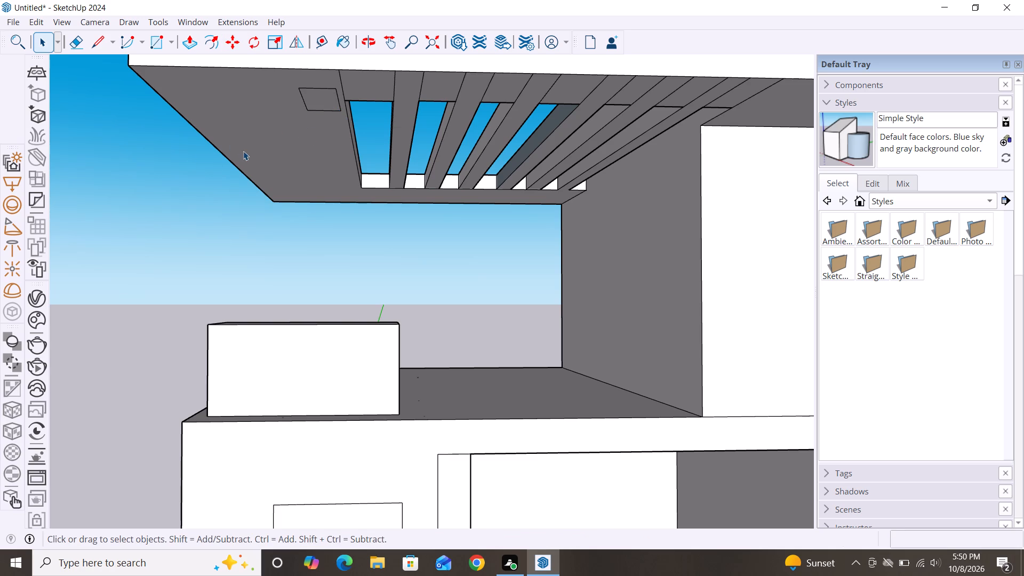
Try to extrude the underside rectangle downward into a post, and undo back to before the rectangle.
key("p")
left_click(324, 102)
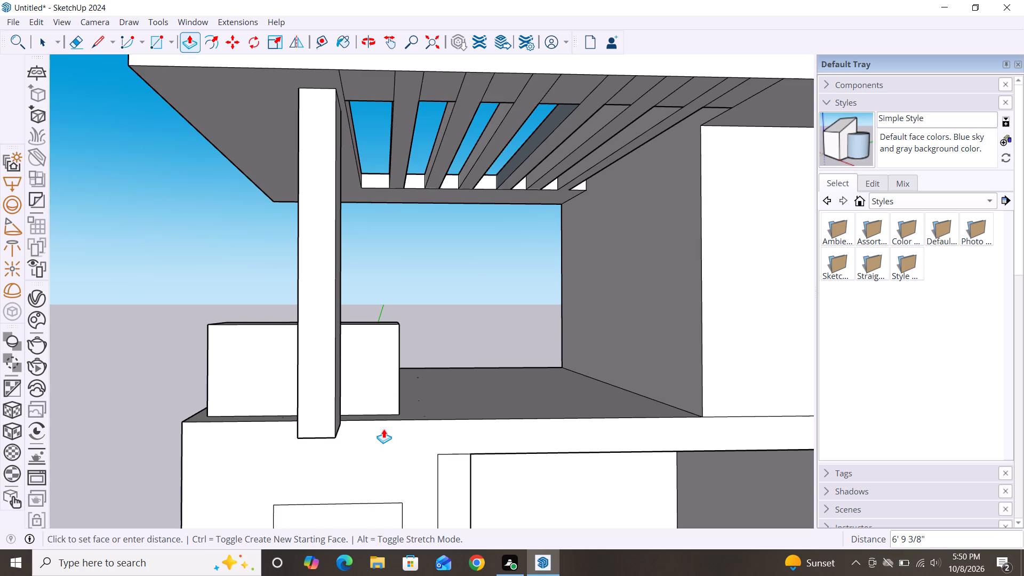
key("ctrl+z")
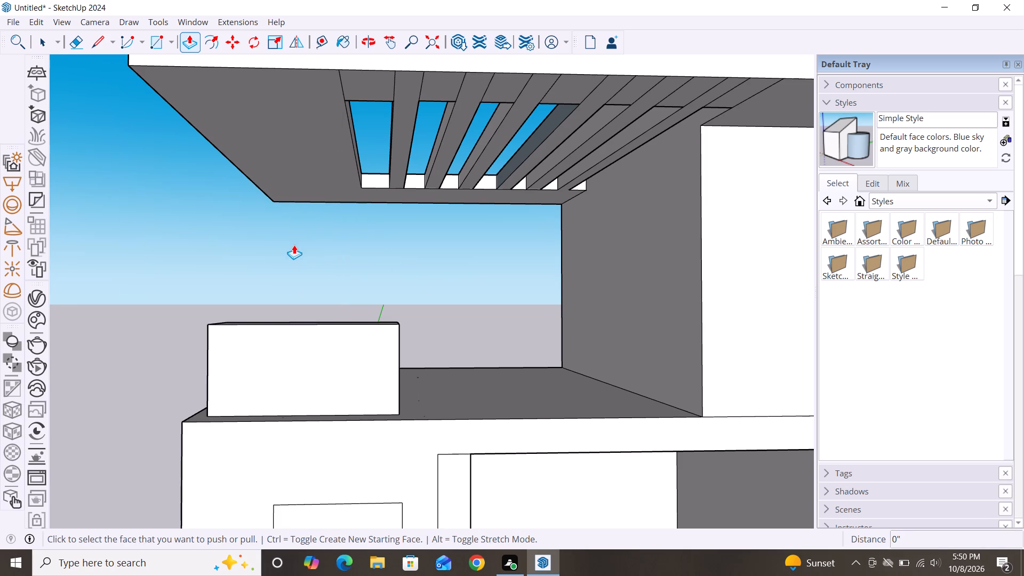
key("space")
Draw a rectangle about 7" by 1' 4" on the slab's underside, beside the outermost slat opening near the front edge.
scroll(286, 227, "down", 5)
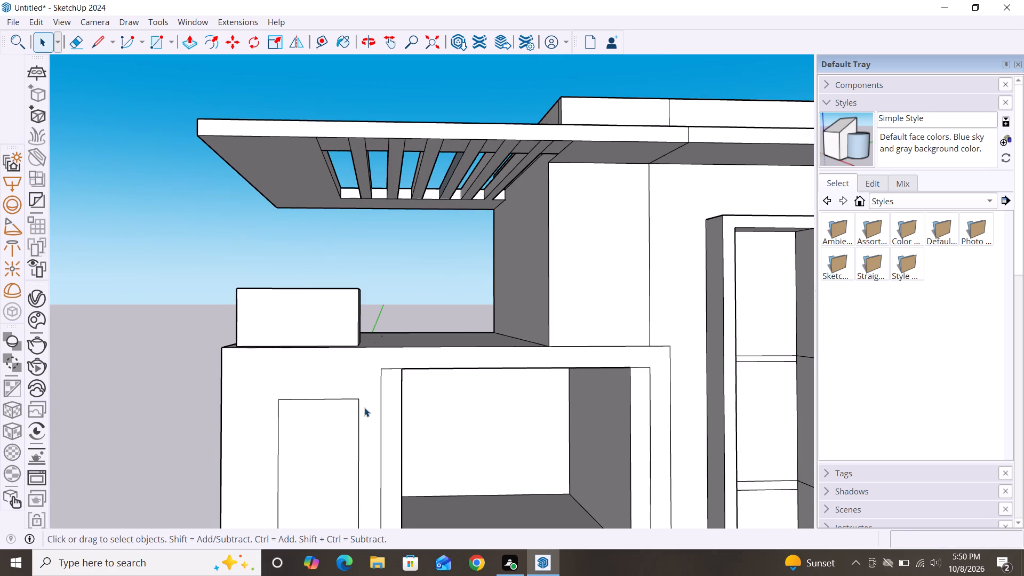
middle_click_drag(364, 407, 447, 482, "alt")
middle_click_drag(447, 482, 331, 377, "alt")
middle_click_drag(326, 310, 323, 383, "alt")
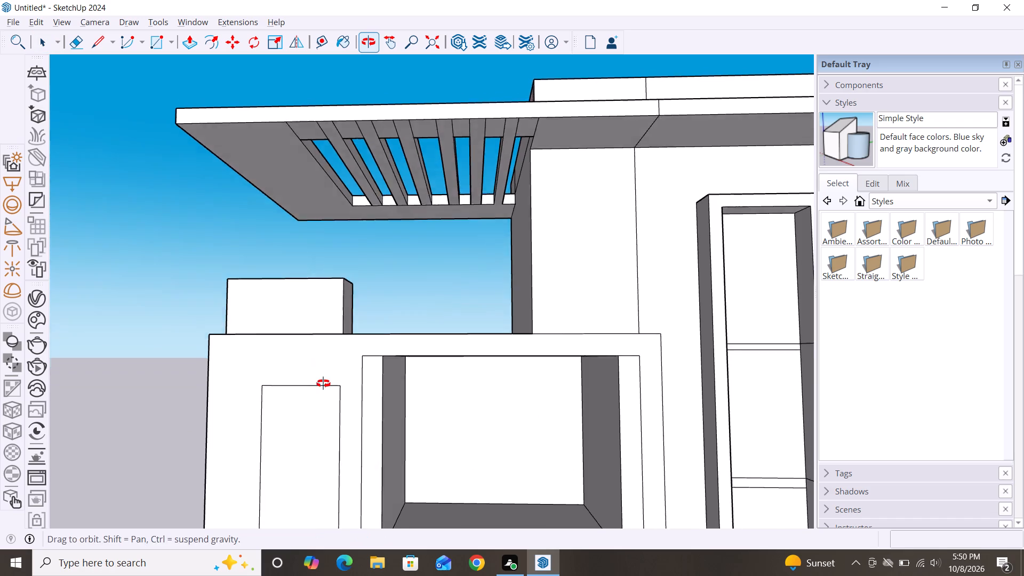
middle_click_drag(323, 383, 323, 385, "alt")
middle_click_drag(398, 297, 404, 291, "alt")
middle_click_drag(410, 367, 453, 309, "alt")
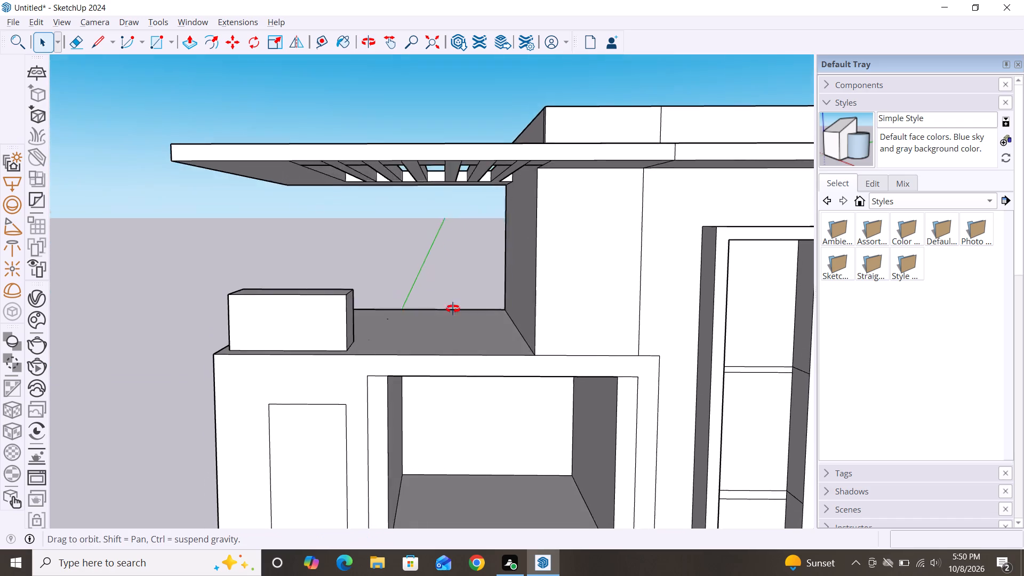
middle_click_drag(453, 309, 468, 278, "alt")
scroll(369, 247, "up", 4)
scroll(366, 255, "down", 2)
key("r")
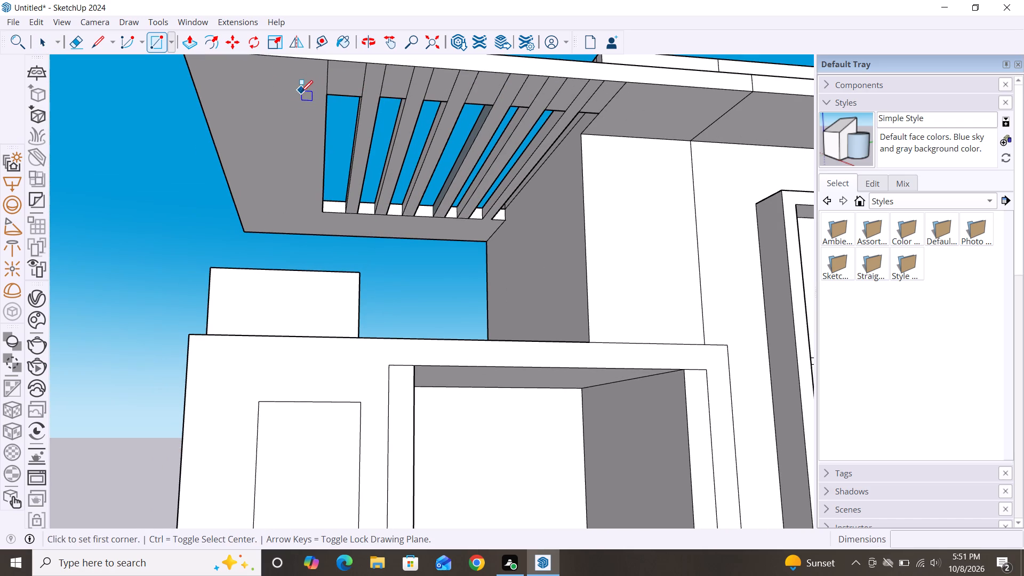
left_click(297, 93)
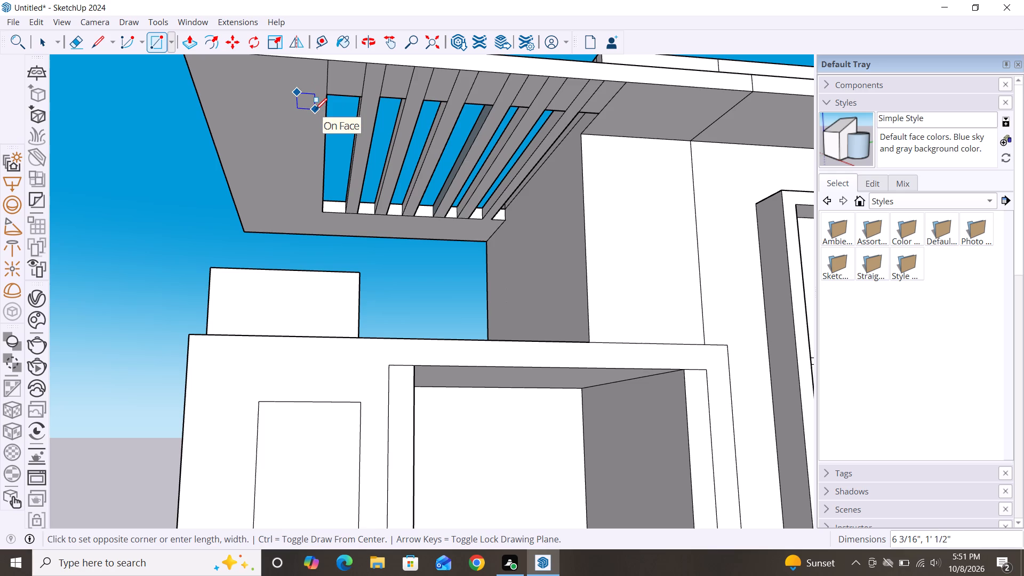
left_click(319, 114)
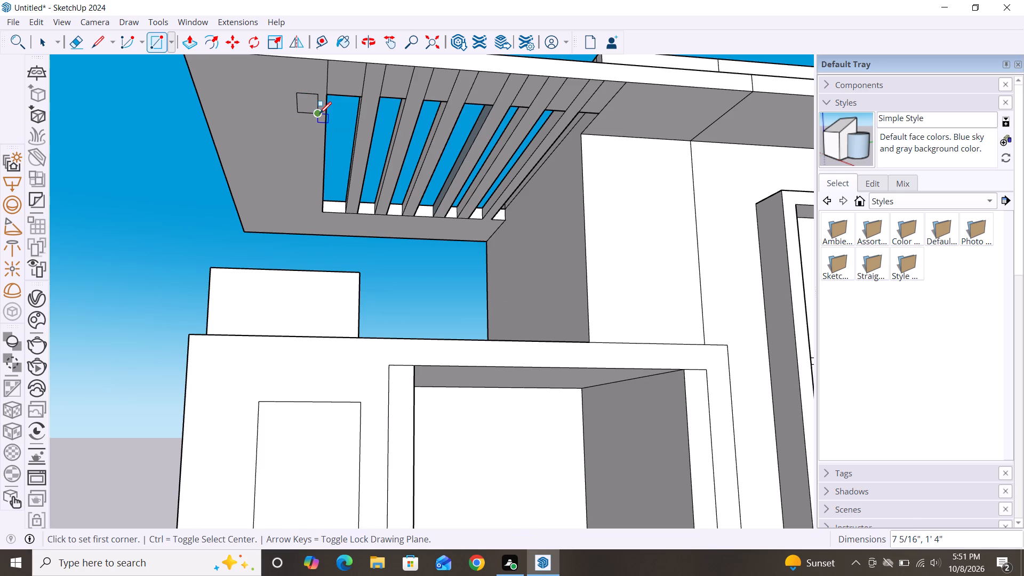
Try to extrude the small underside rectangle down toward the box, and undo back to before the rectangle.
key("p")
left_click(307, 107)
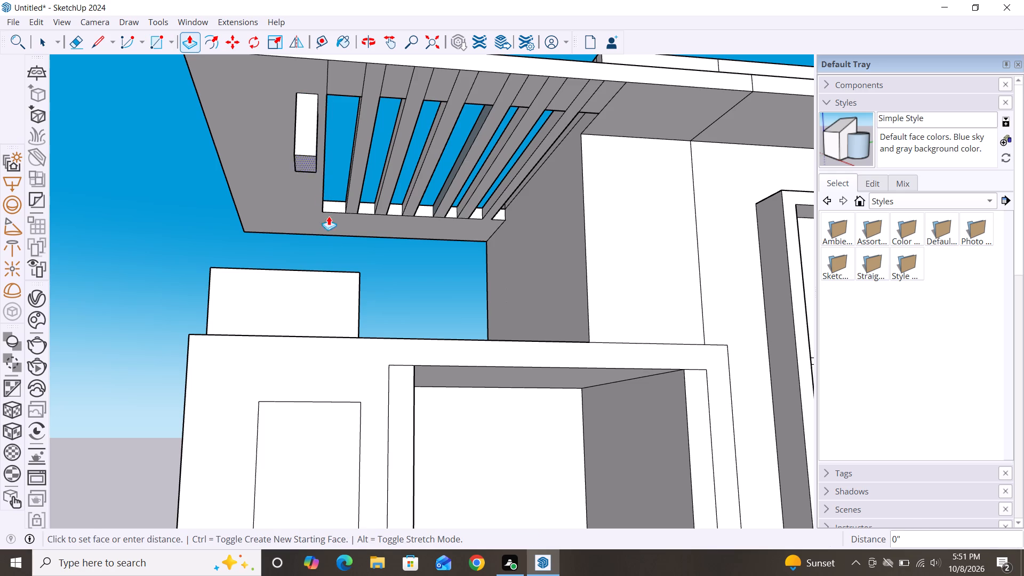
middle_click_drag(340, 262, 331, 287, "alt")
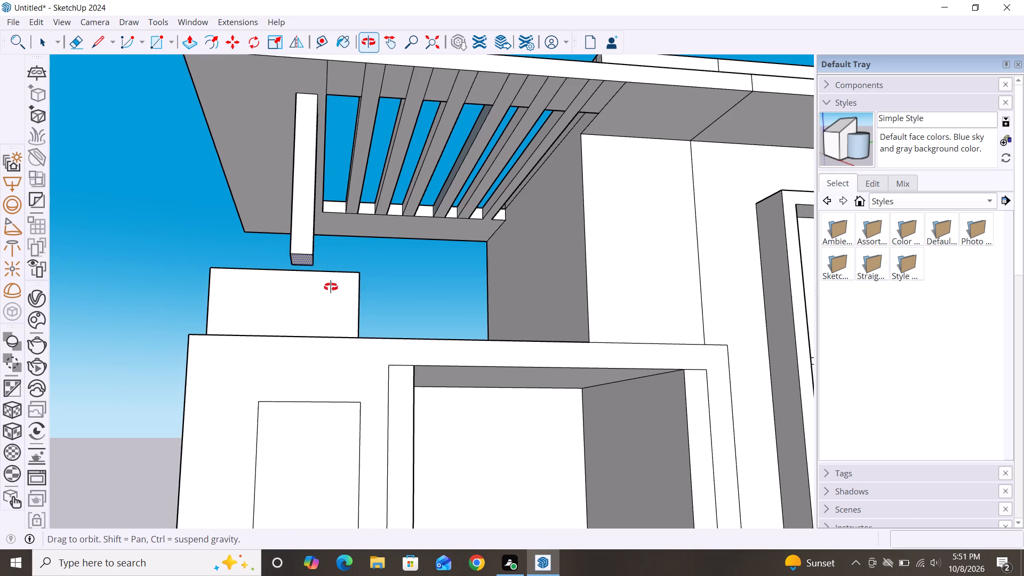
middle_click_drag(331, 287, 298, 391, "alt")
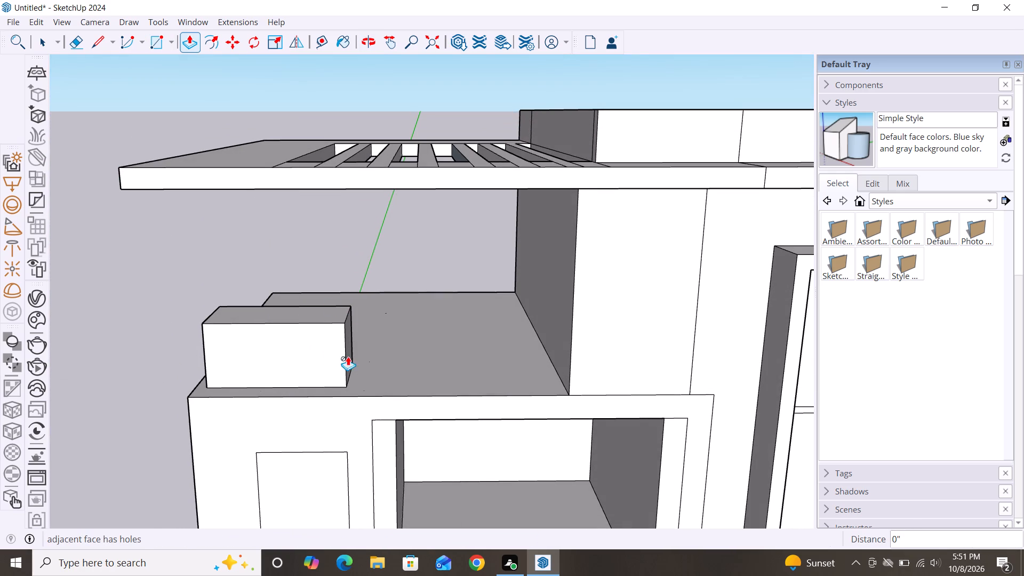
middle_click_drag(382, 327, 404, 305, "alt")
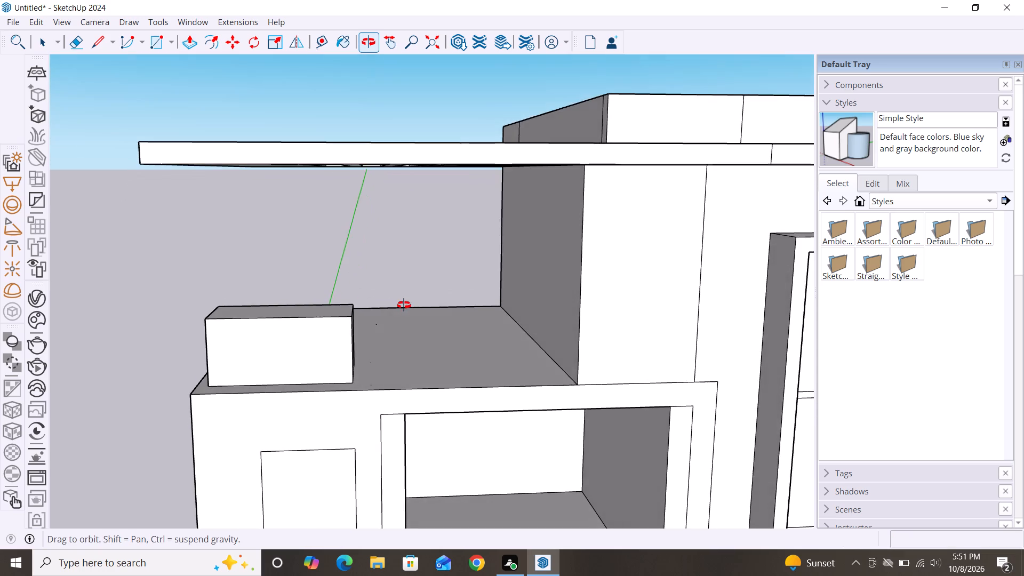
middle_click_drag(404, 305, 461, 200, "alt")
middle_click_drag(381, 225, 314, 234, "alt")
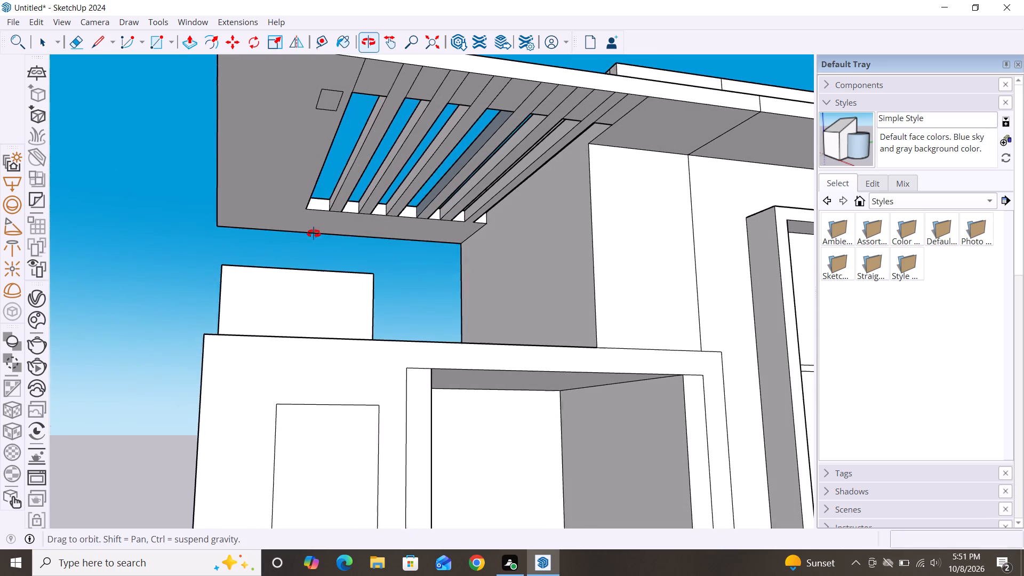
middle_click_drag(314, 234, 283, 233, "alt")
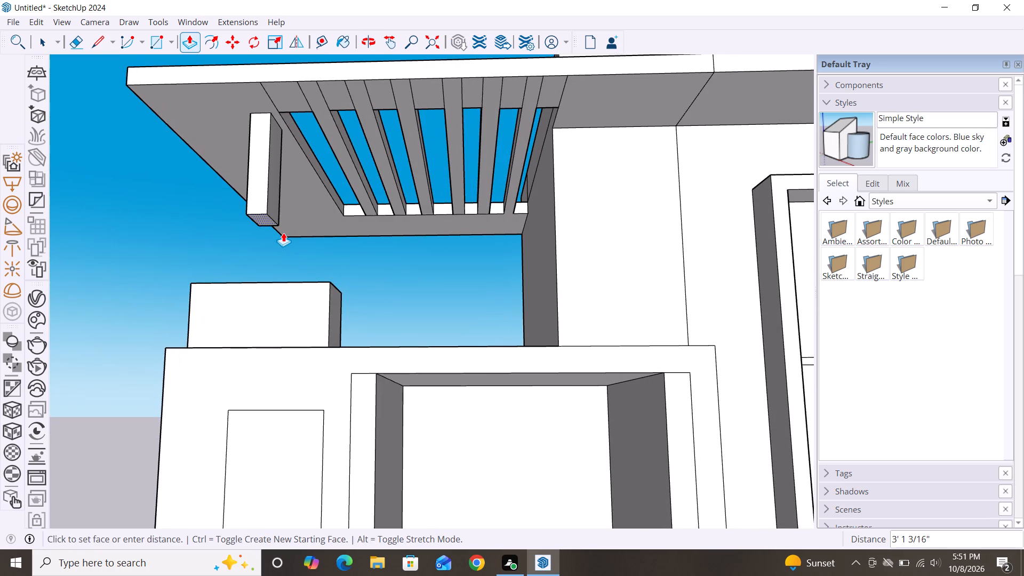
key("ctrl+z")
Draw a rectangle about 8" by 1' 9" on the slab's underside, beside the outermost slat opening and above the small box.
key("r")
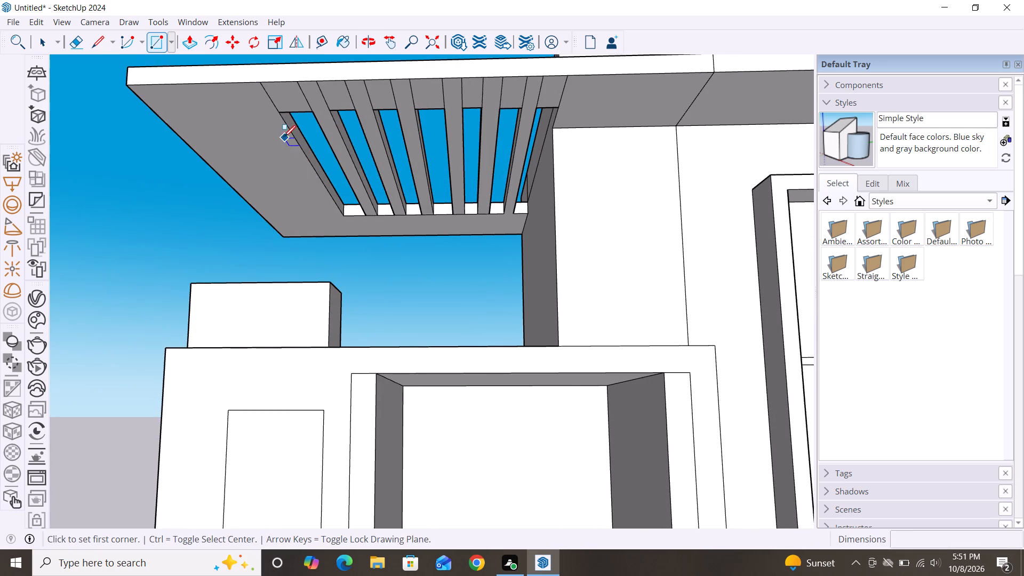
left_click(270, 139)
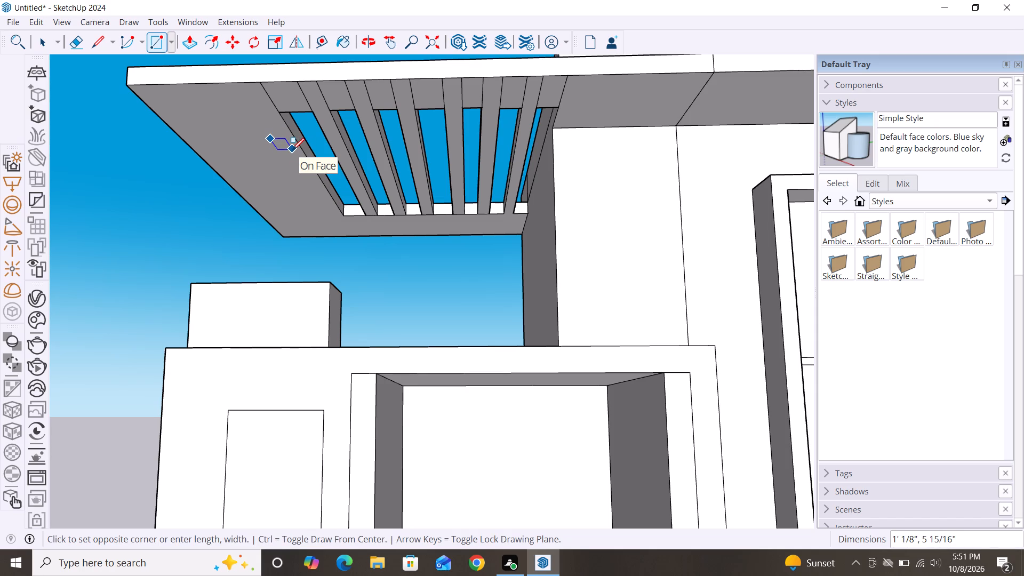
key("Escape")
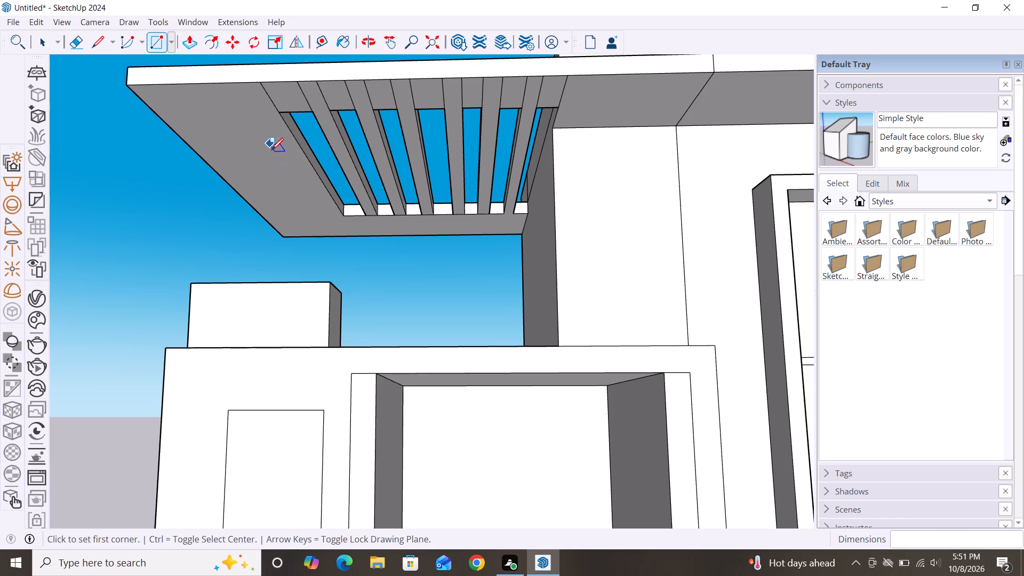
left_click(275, 157)
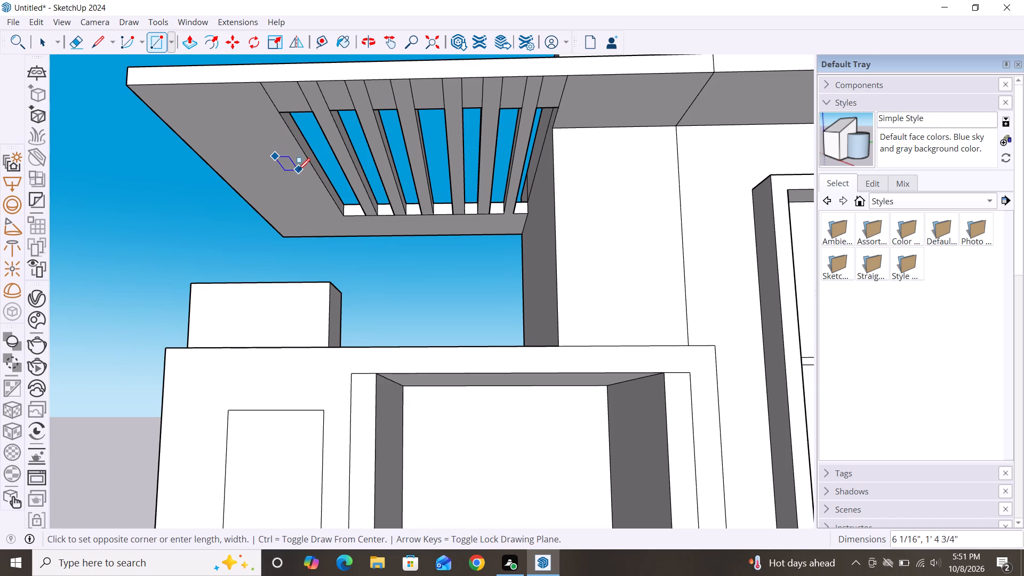
left_click(305, 173)
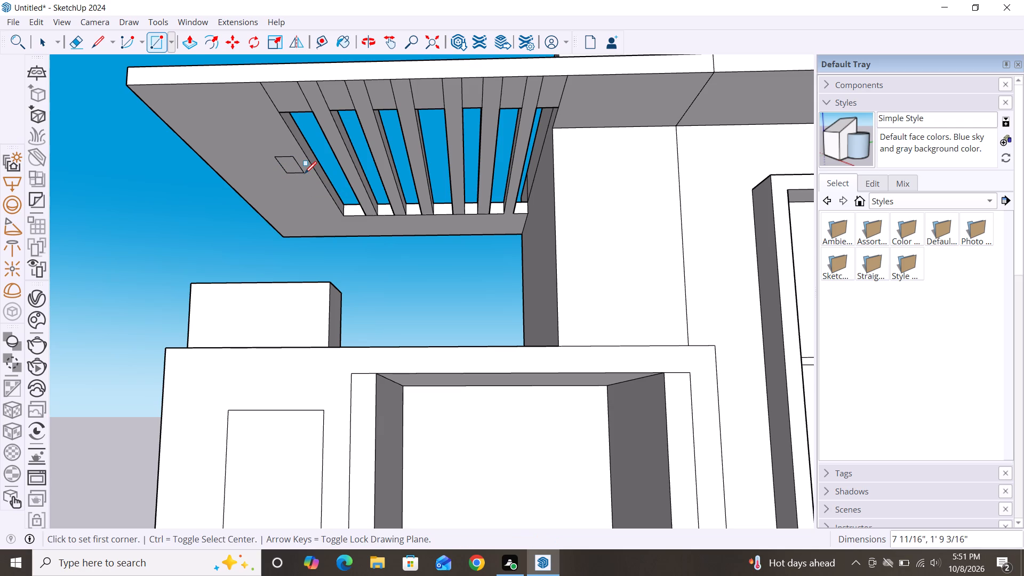
Extrude the underside rectangle down about 6' 10" to the lower roof level as a post meeting the small box.
key("p")
left_click(291, 169)
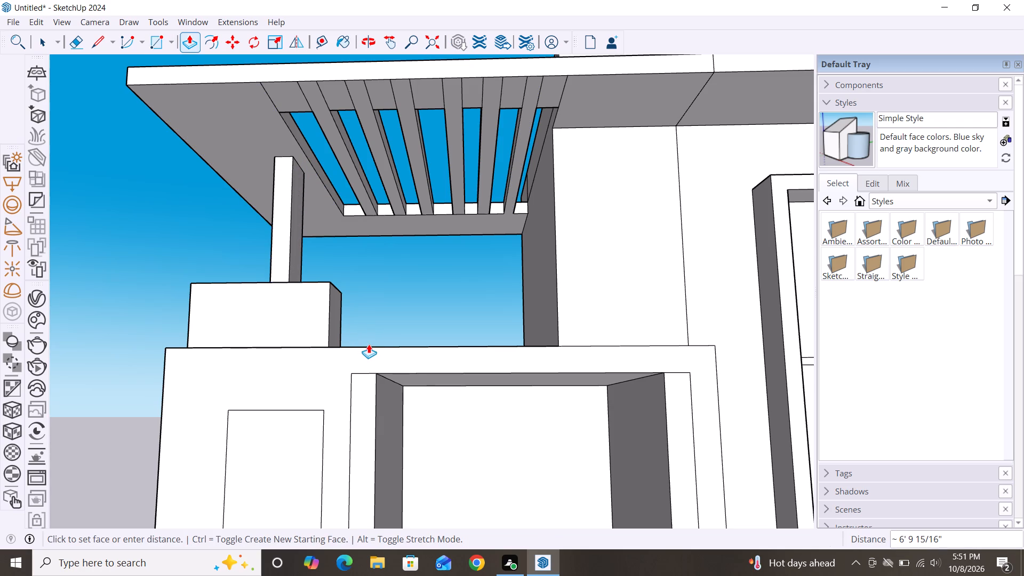
left_click(369, 345)
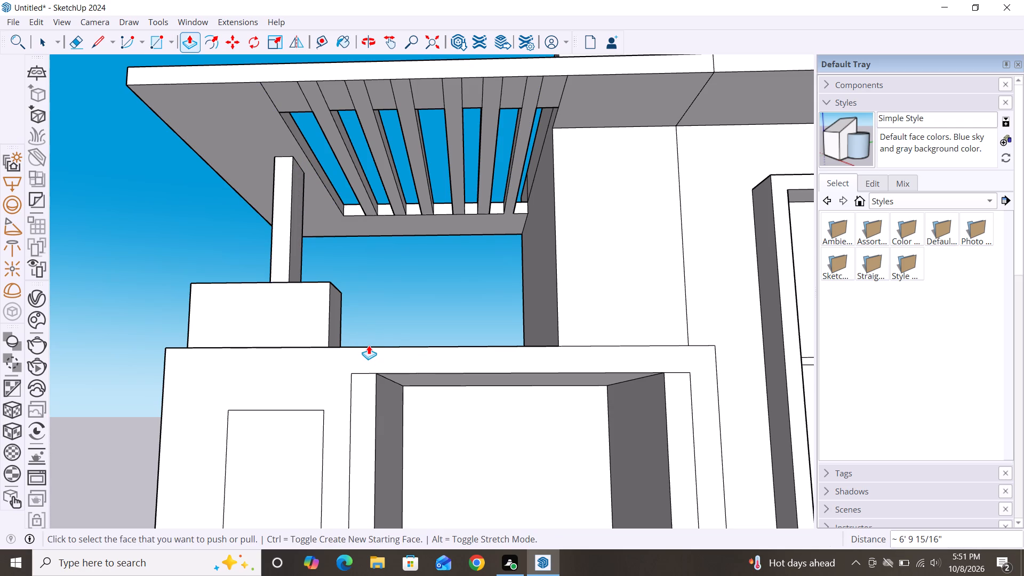
key("space")
scroll(347, 253, "down", 7)
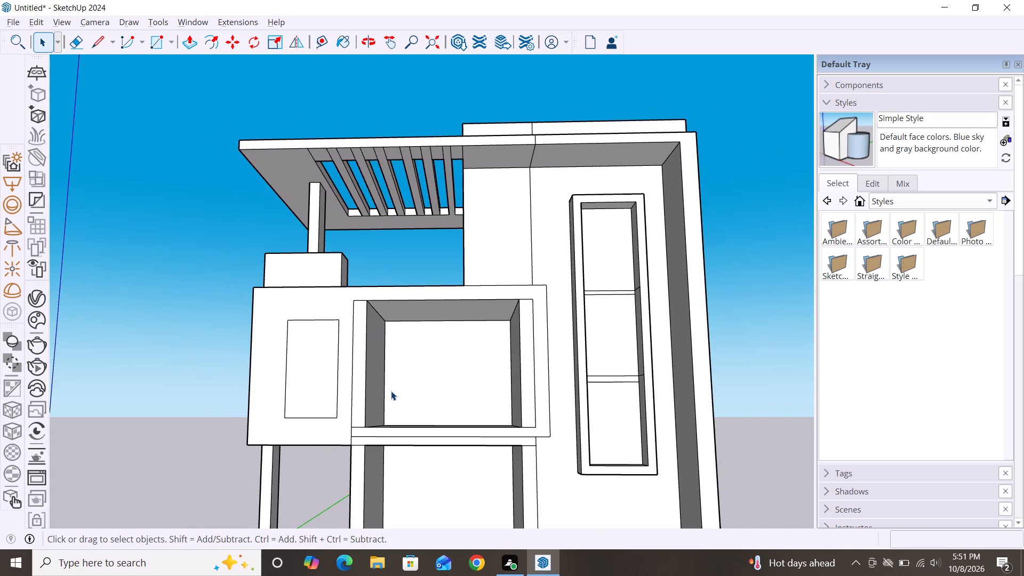
middle_click_drag(391, 391, 509, 538, "alt")
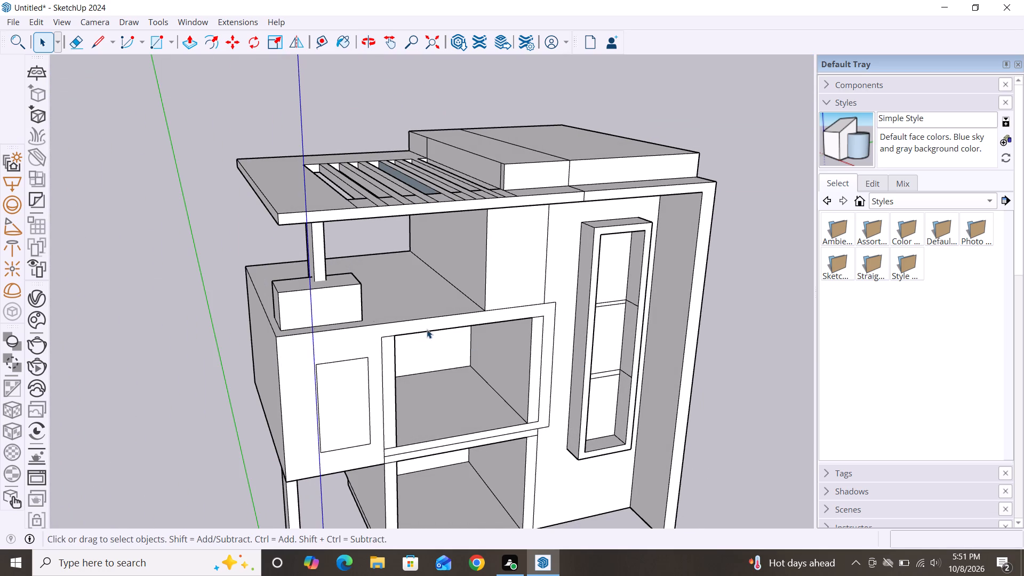
Undo the extrusion of the post standing at the small box.
scroll(346, 279, "up", 11)
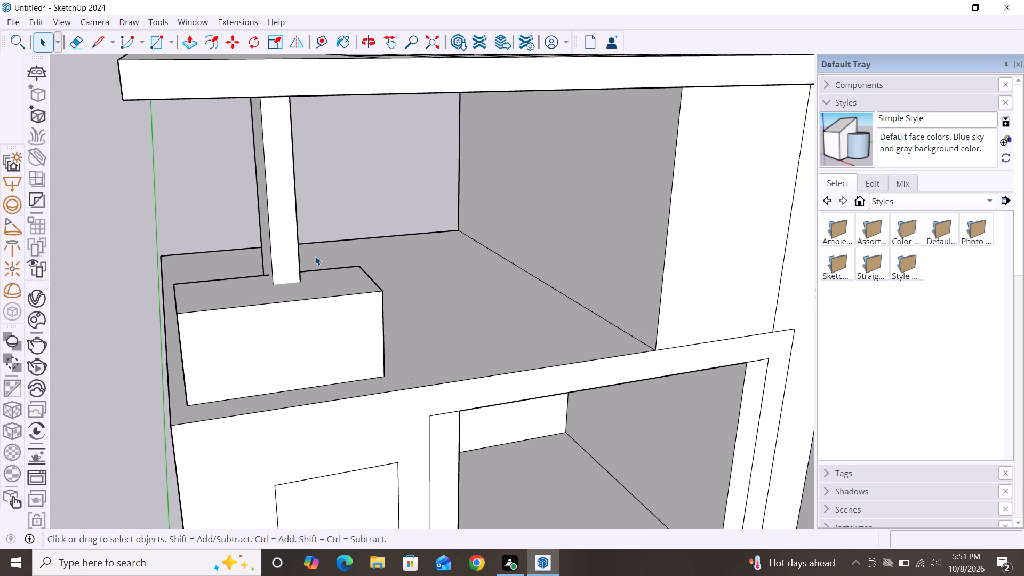
key("ctrl+z")
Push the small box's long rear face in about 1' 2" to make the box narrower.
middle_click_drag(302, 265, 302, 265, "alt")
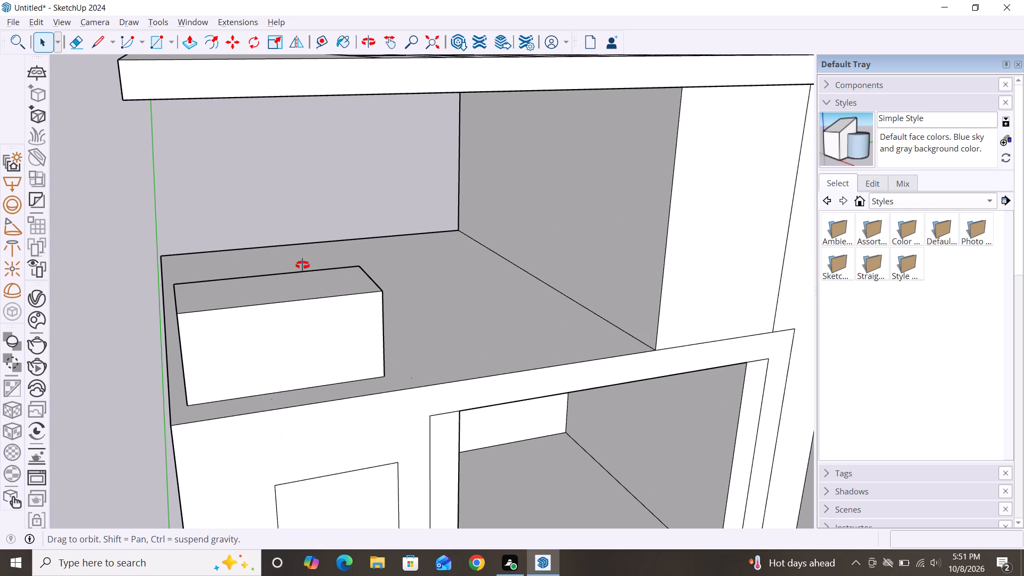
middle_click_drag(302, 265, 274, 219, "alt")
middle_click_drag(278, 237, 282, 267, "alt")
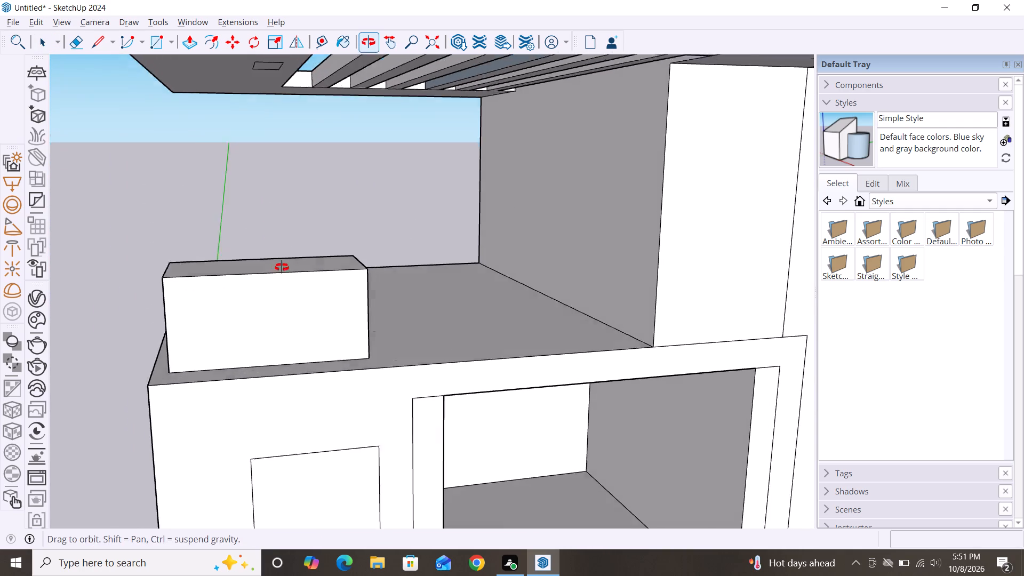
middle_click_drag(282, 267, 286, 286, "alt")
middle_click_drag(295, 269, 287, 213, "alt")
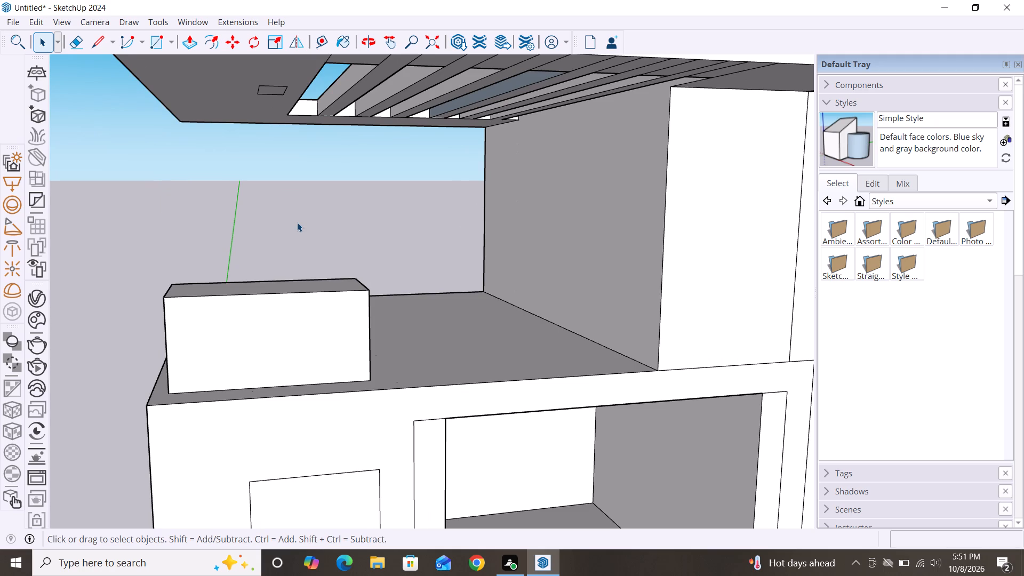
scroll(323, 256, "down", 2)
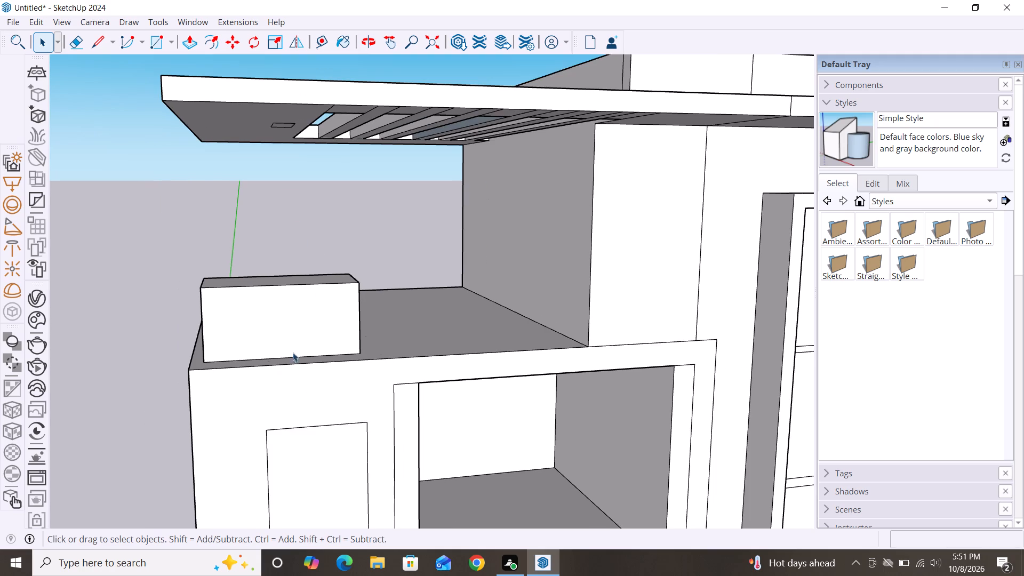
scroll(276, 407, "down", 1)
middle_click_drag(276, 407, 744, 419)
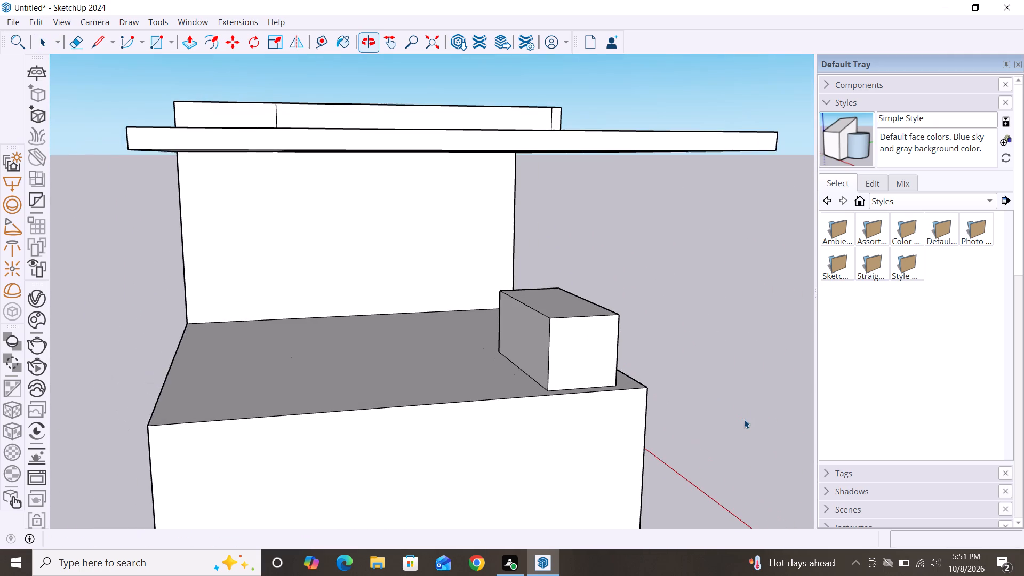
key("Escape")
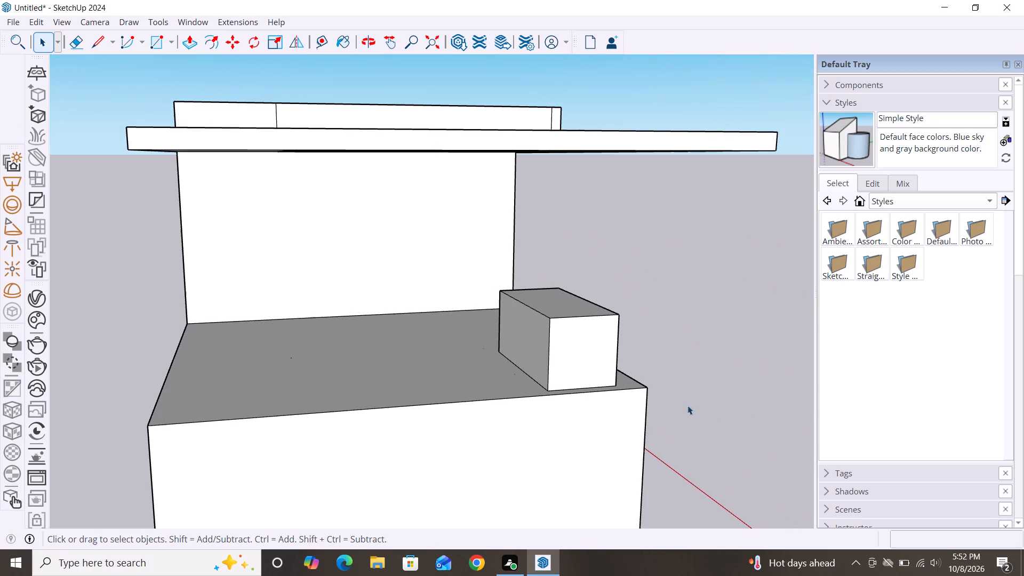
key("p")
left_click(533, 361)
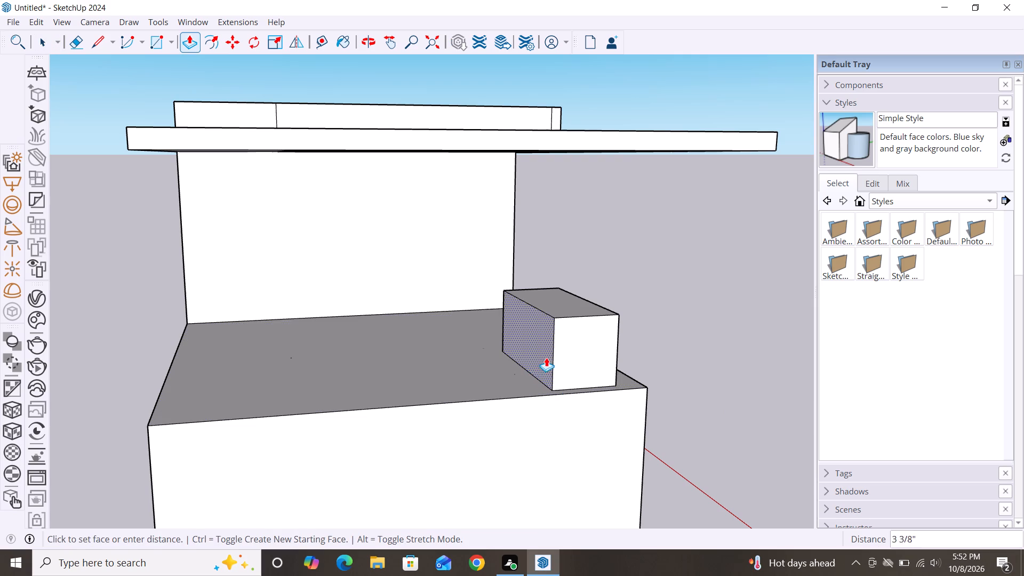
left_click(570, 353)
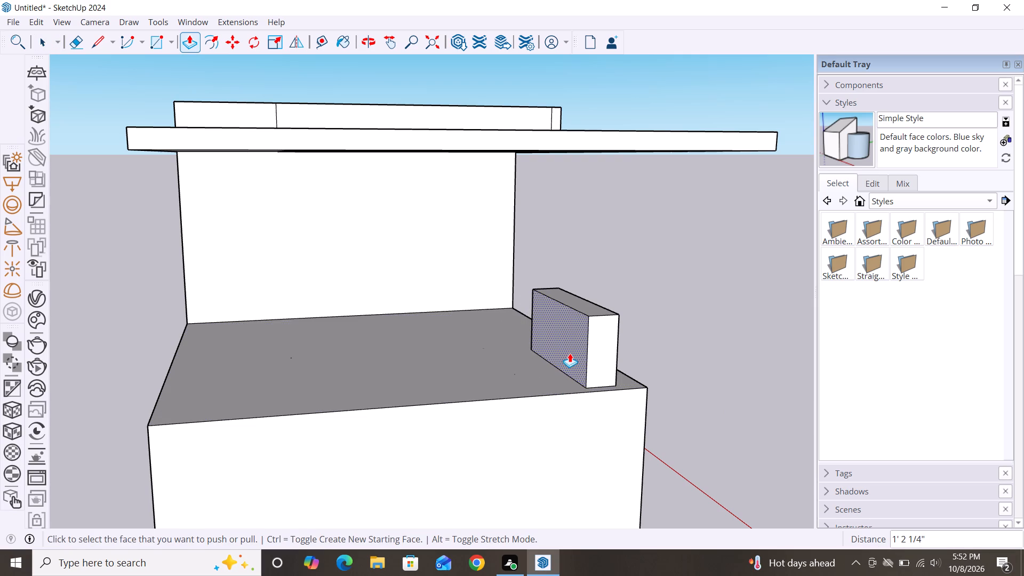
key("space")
Try to extrude the slab's underside rectangle down to the lower roof, and undo back to before the box change and the rectangle.
middle_click_drag(477, 373, 481, 281, "alt")
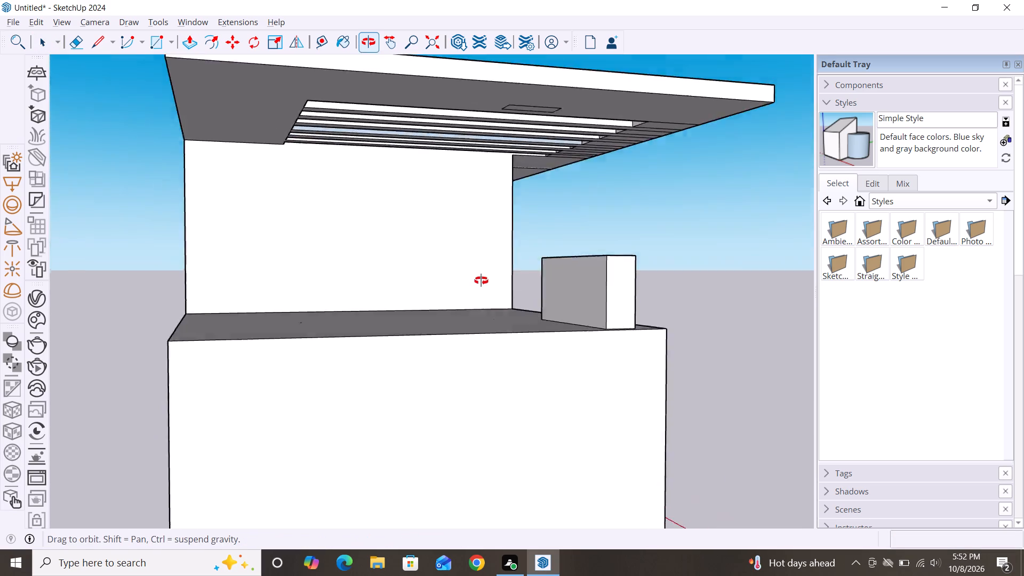
middle_click_drag(481, 281, 431, 322, "alt")
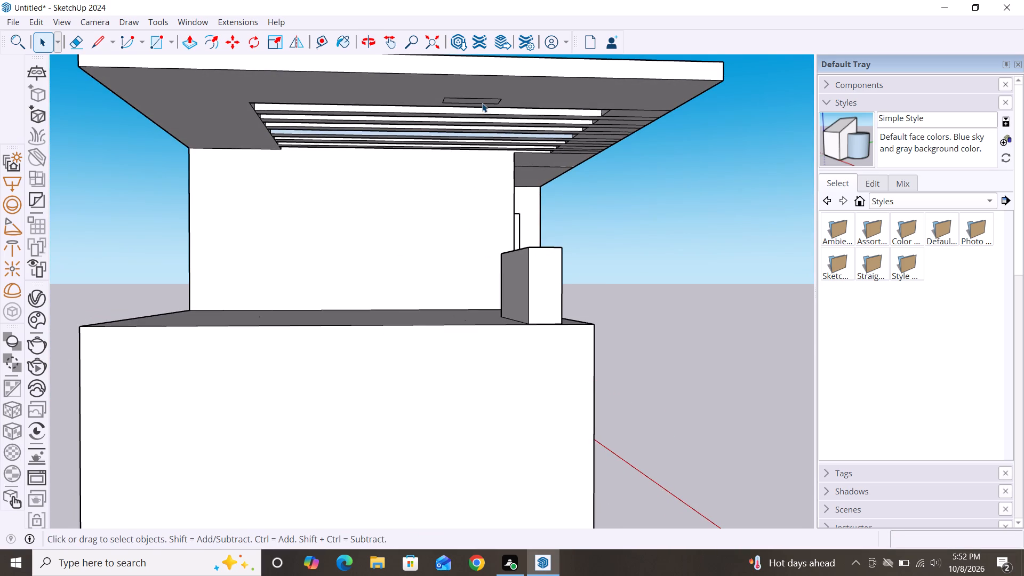
key("p")
left_click(477, 99)
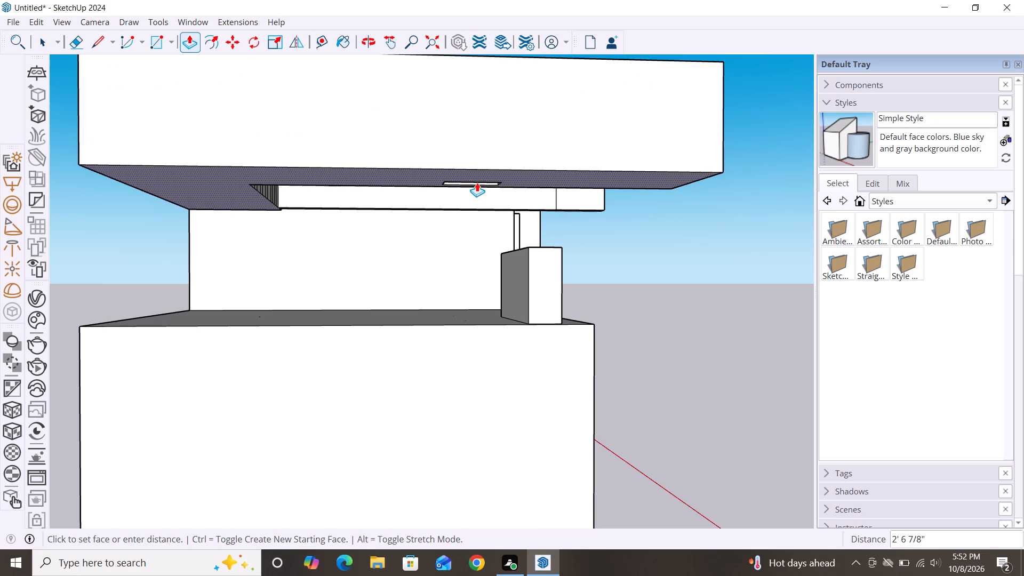
key("ctrl+z")
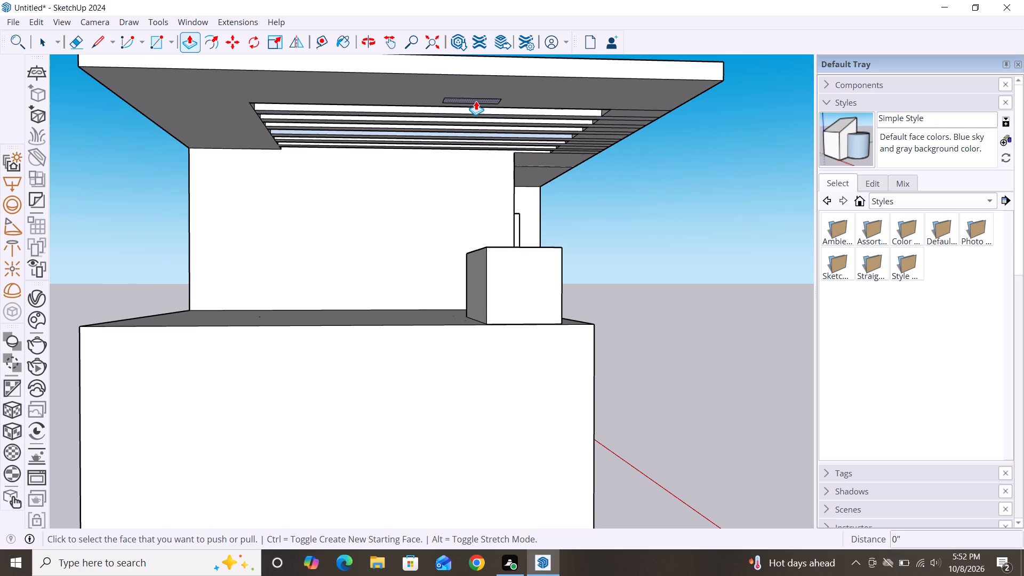
left_click(476, 100)
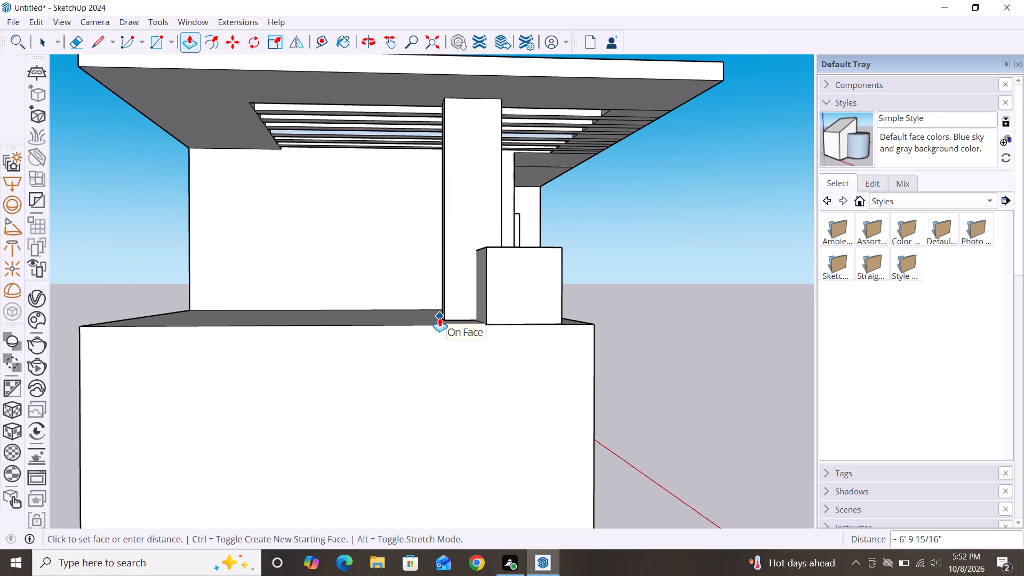
key("ctrl+z")
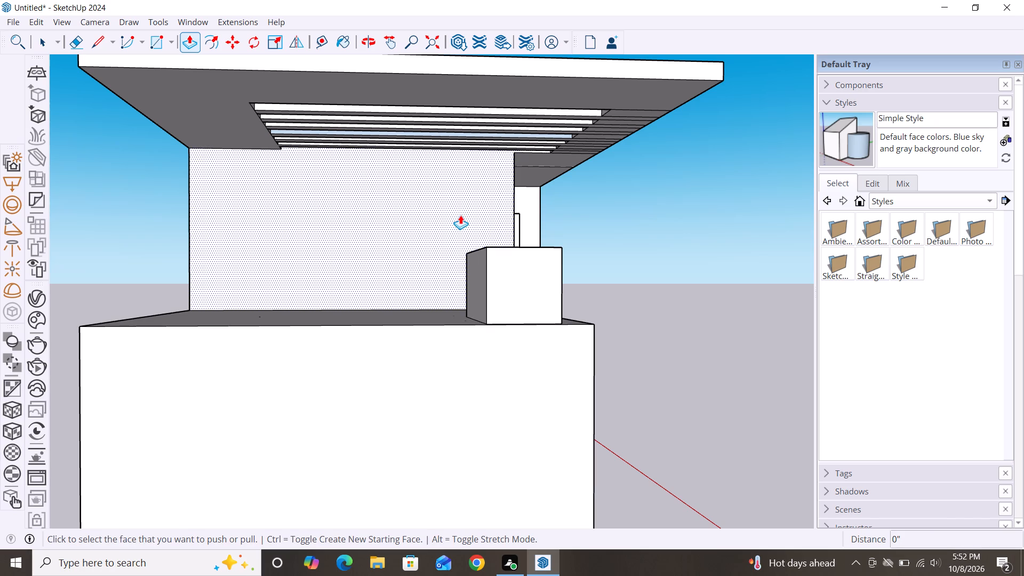
key("Escape")
Draw a rectangle about 1' 3" by 9 1/2" on the slab's underside, outside the outermost slat opening and just behind the box.
key("r")
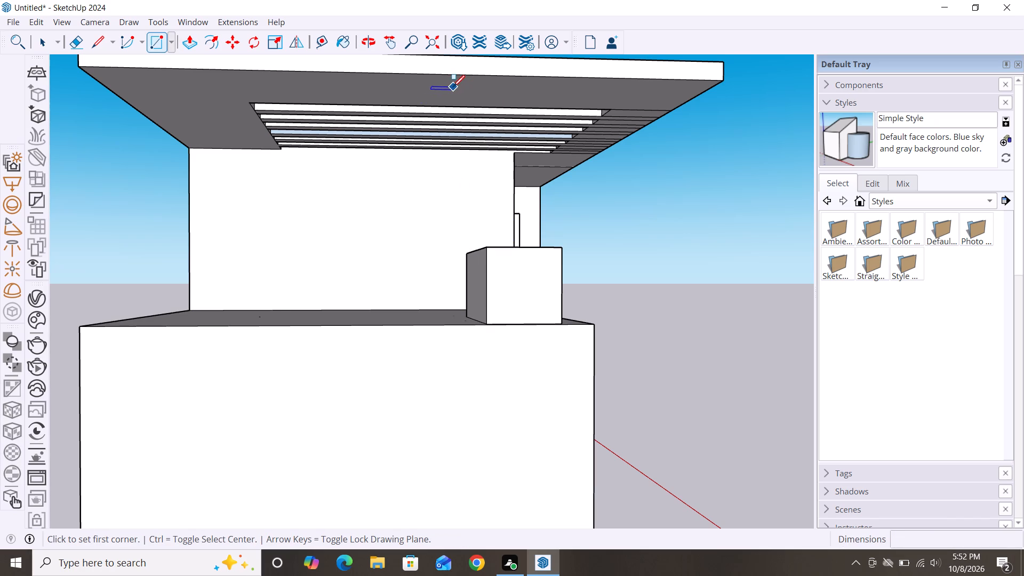
left_click(451, 86)
left_click(472, 97)
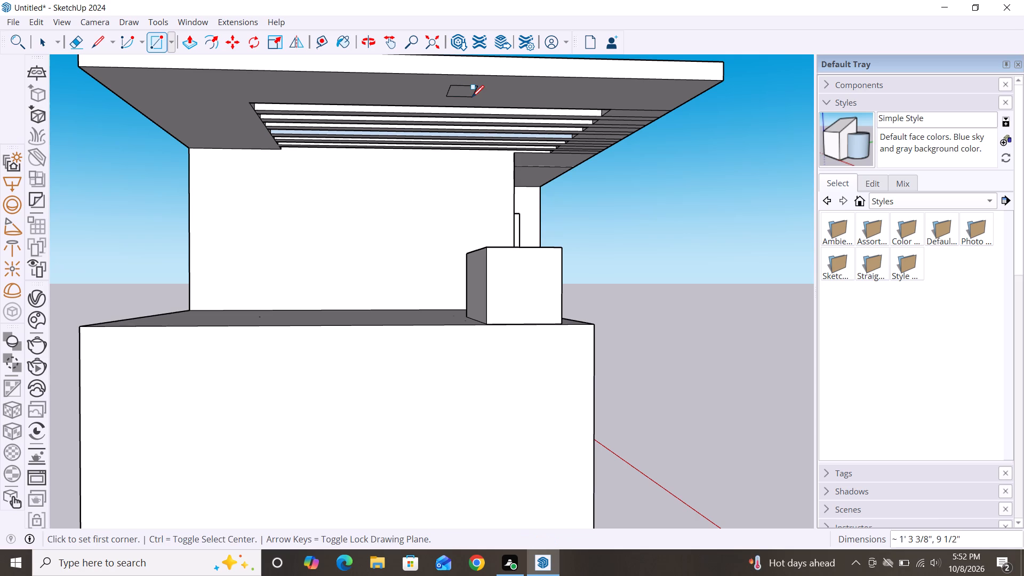
Extrude the new underside rectangle down about 6' 10" to the lower roof as a post behind the box.
key("p")
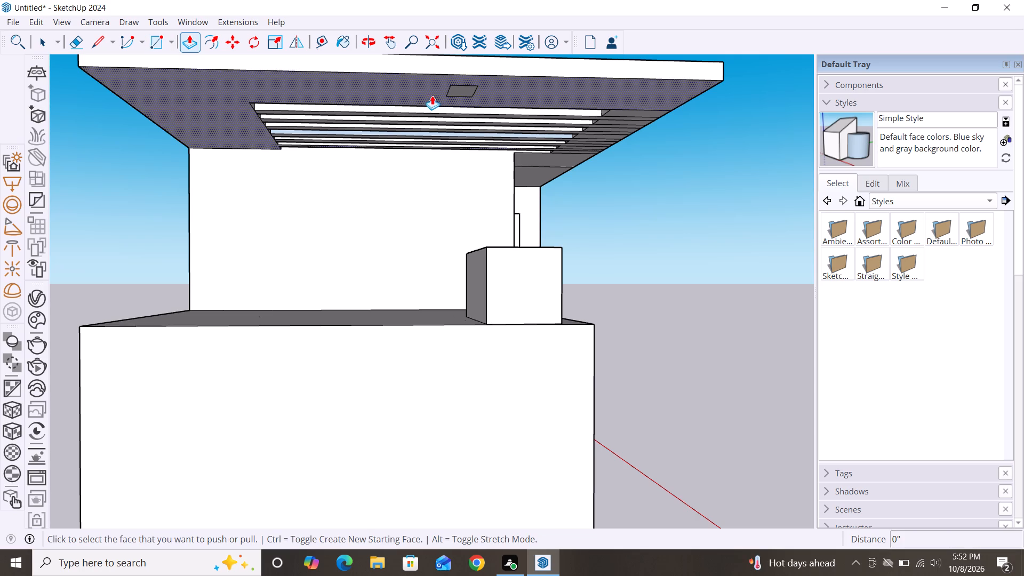
left_click(460, 94)
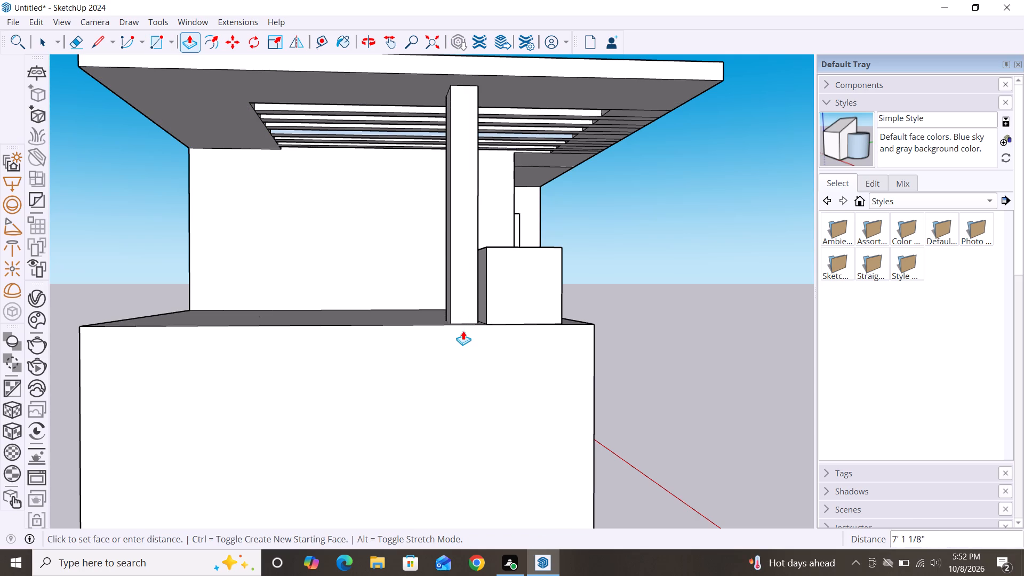
left_click(484, 323)
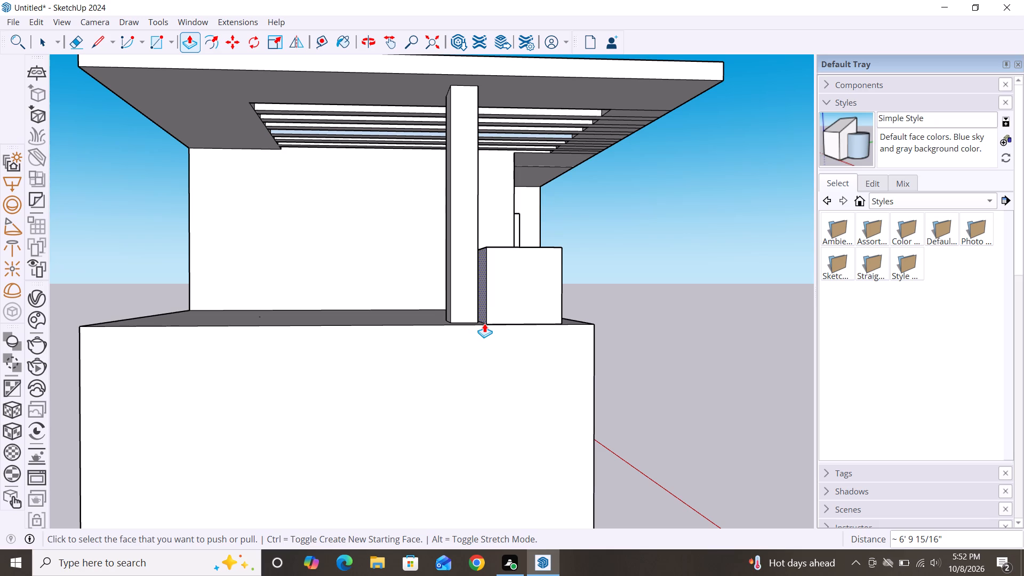
key("space")
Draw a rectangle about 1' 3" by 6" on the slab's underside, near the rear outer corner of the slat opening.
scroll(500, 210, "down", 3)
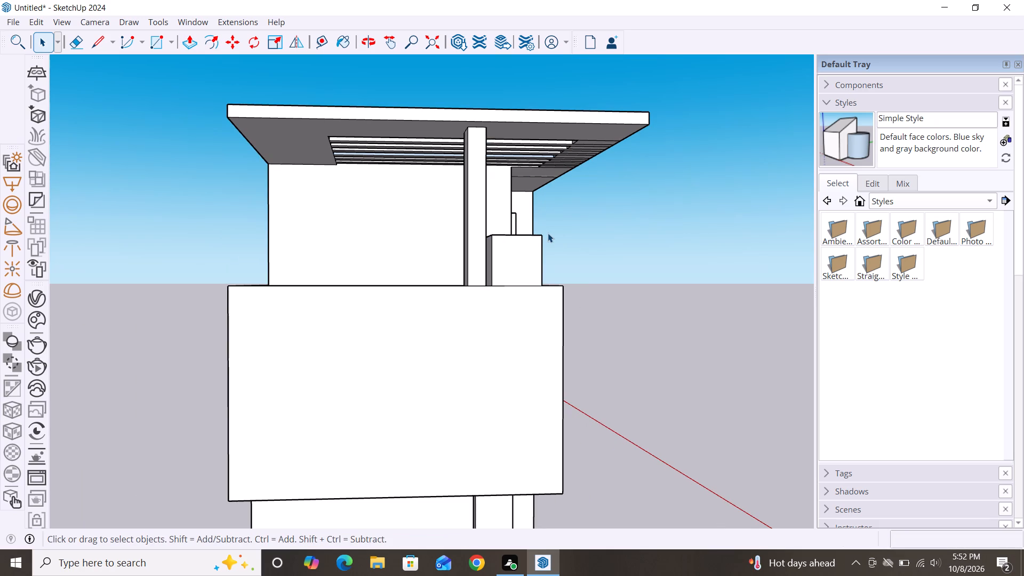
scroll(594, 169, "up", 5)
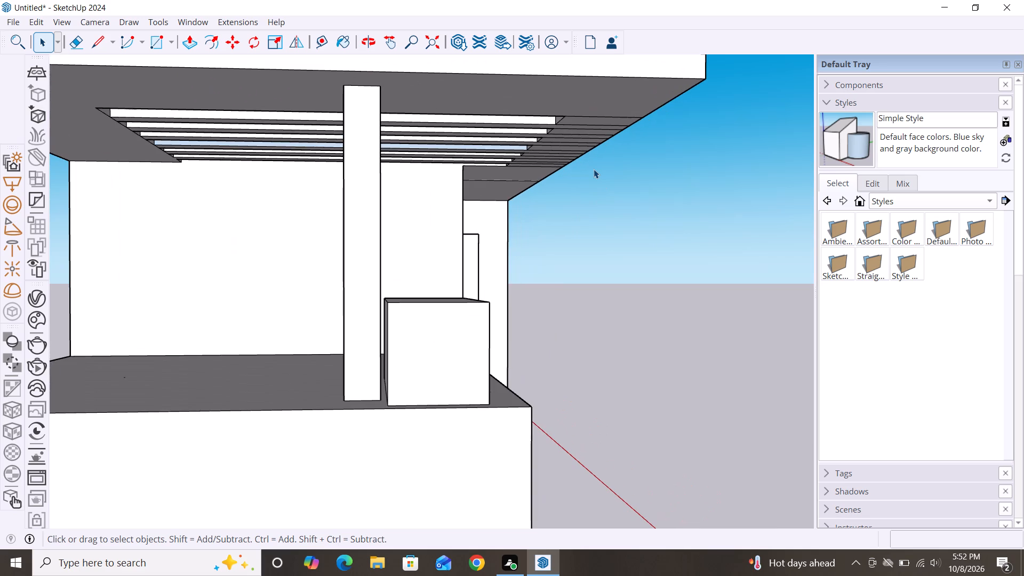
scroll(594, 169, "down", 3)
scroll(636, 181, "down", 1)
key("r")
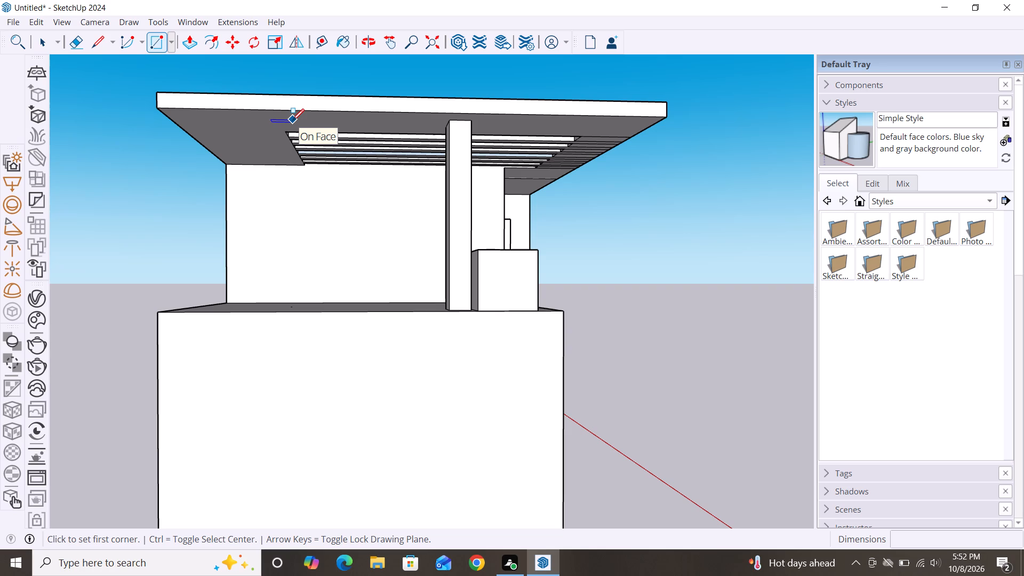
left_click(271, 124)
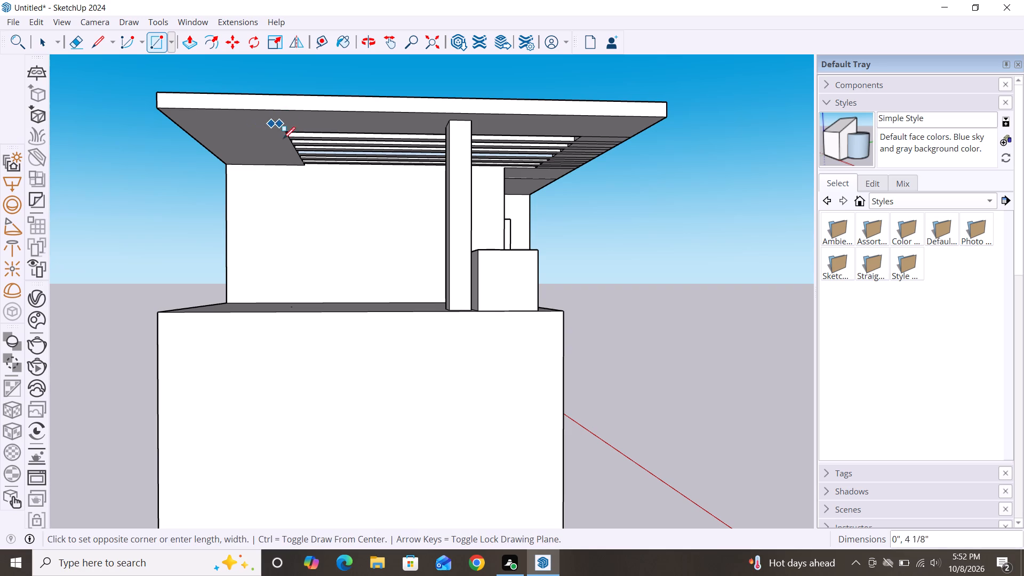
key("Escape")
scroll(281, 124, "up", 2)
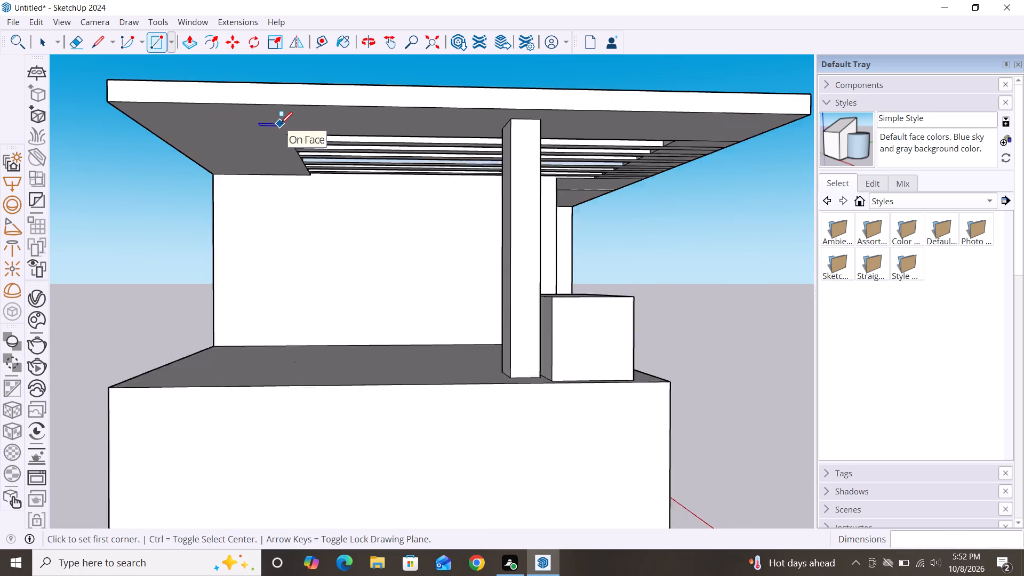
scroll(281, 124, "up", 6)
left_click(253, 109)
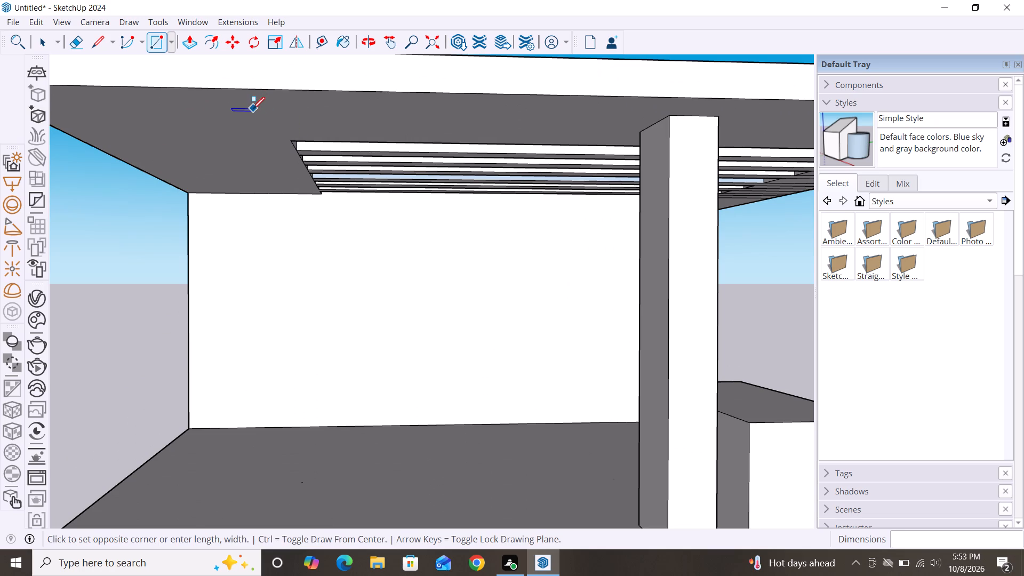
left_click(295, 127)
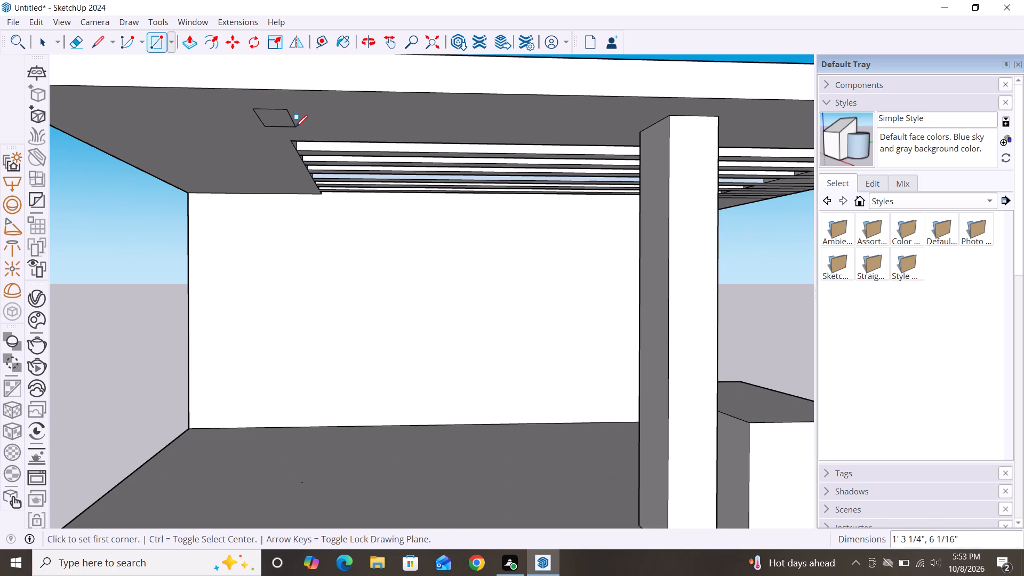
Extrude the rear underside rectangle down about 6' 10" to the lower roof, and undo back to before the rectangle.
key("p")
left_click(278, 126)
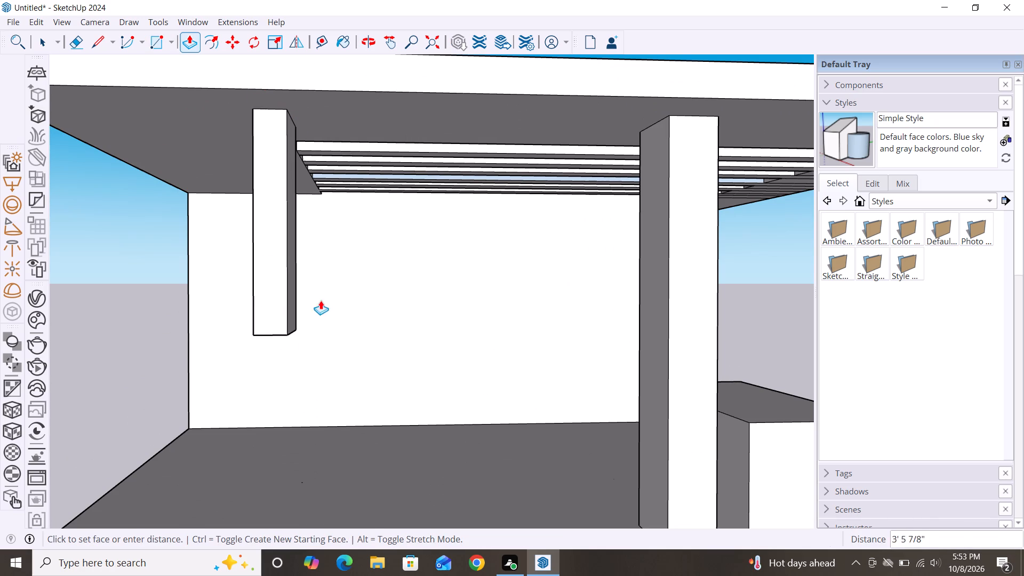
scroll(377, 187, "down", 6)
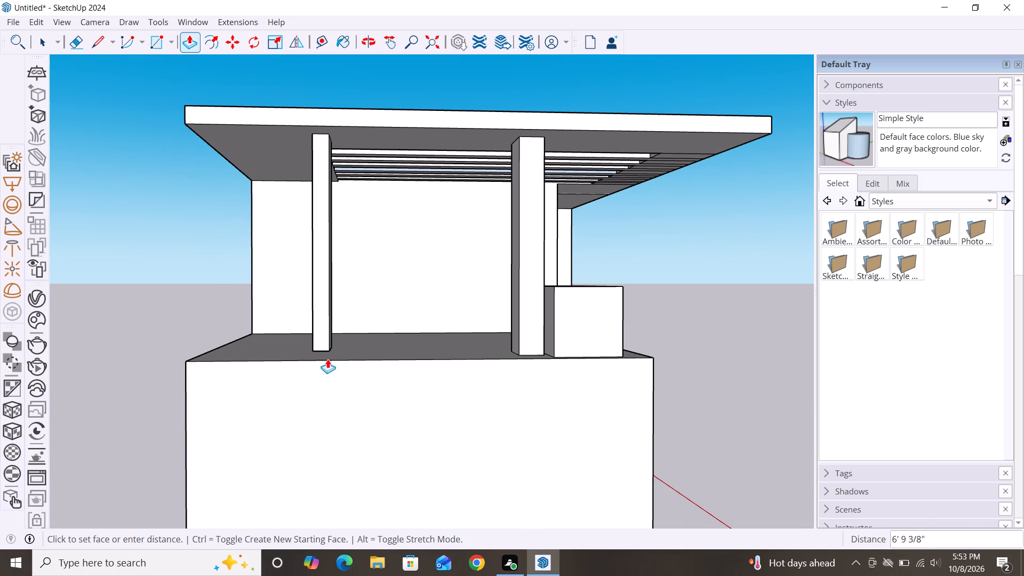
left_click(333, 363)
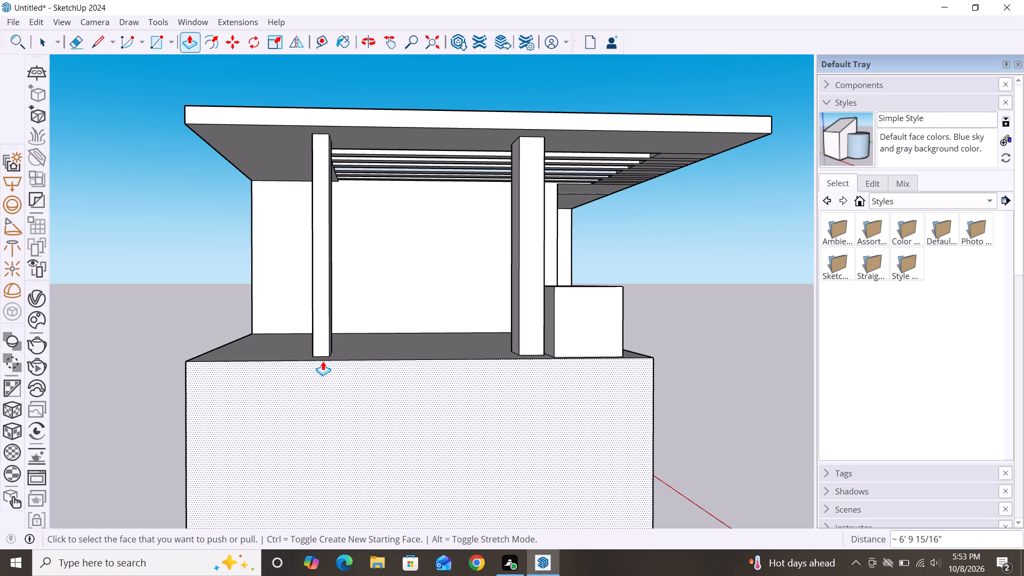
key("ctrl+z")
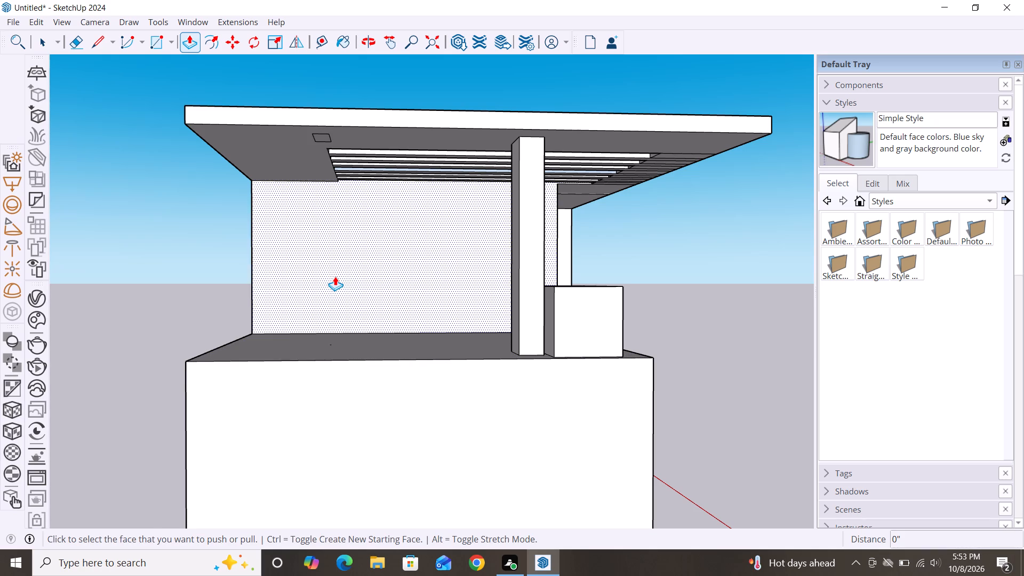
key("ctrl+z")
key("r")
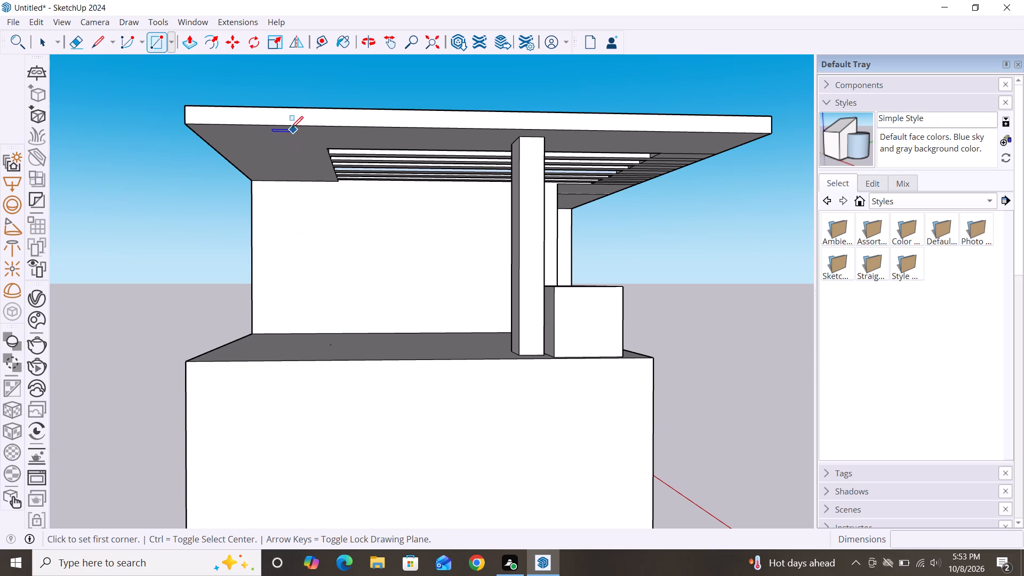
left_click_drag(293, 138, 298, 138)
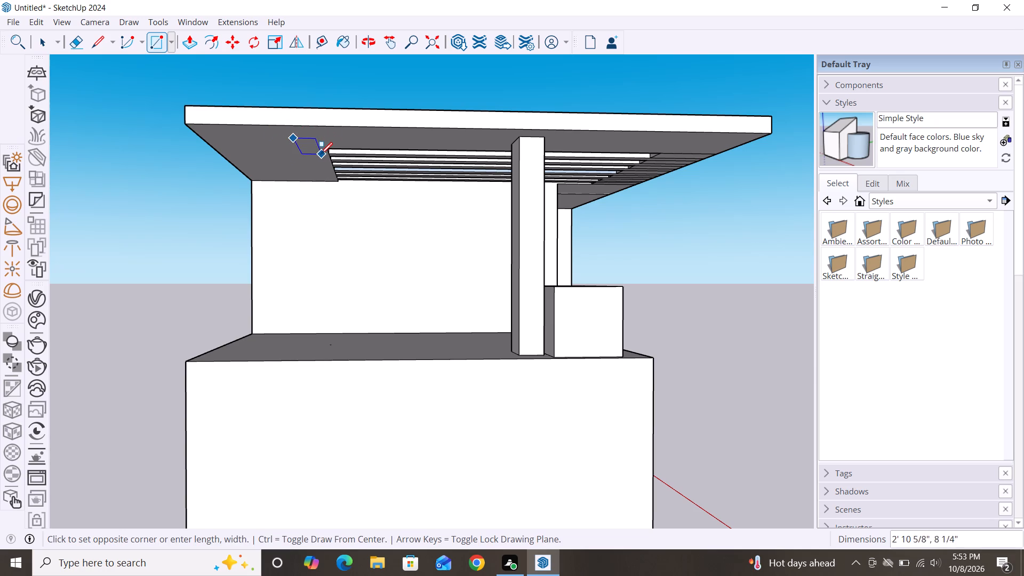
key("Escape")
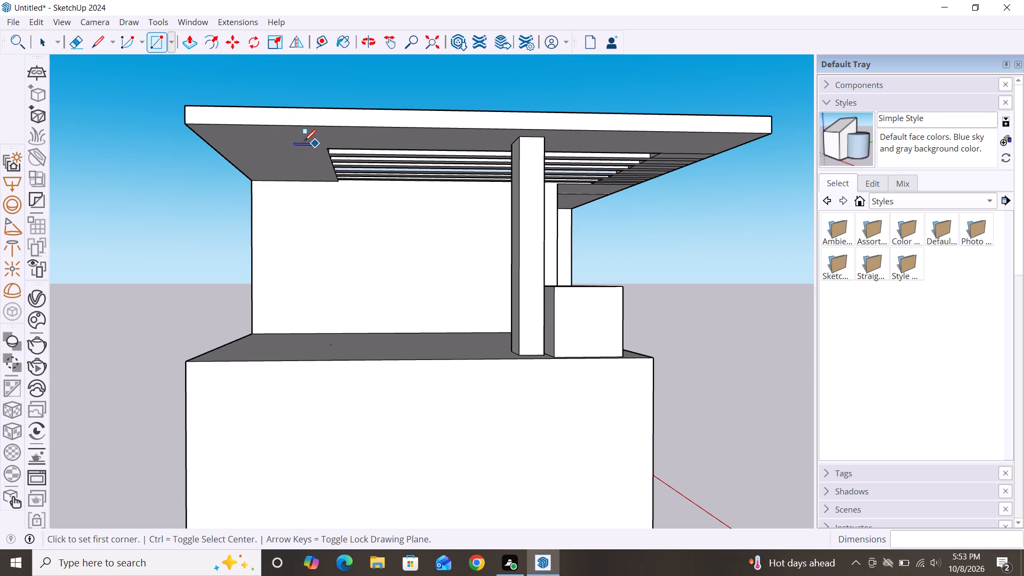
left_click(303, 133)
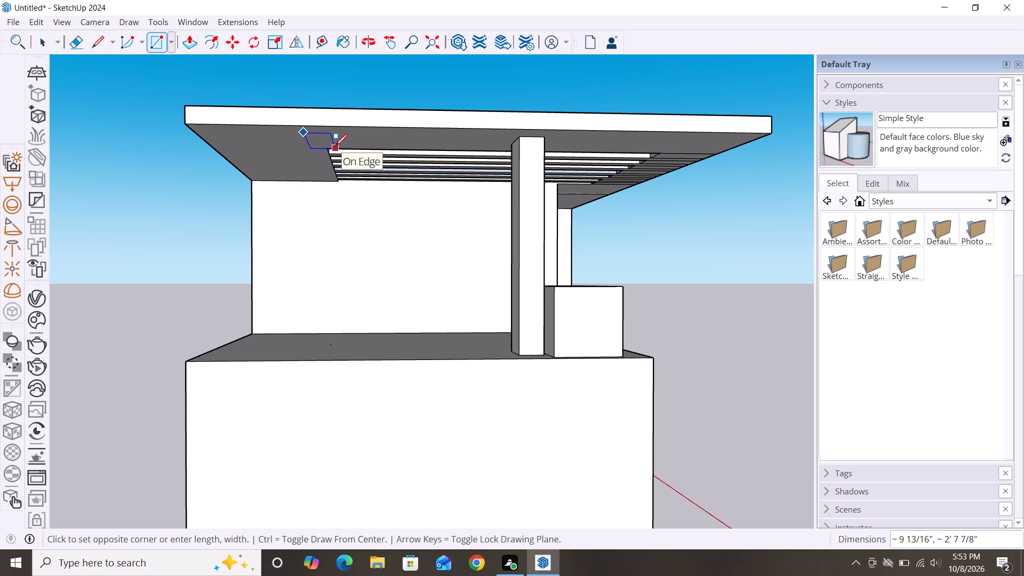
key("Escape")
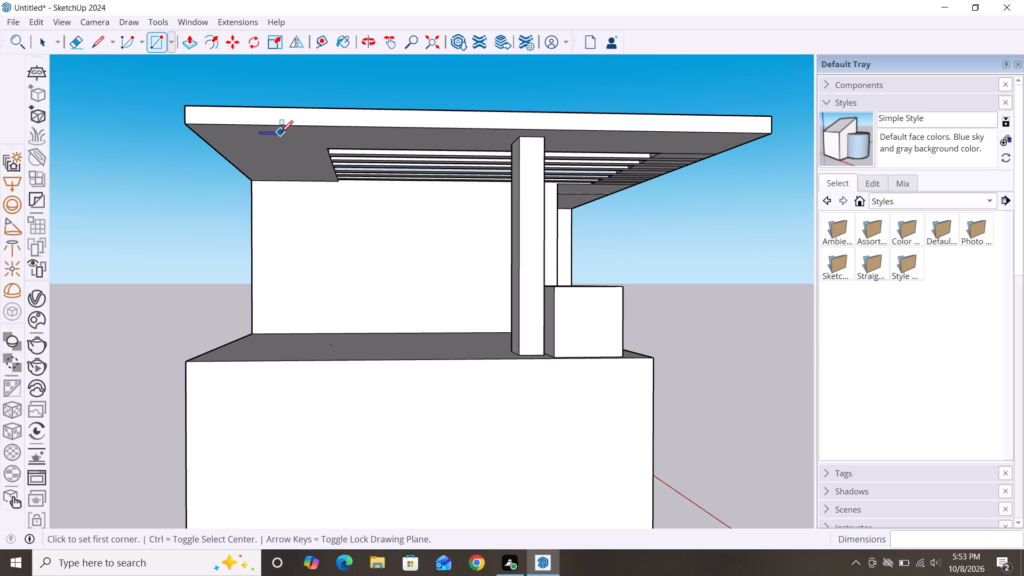
Draw a rectangle about 3' 1/2" by 10" on the slab's underside, near the rear outer corner of the slat opening.
left_click(281, 132)
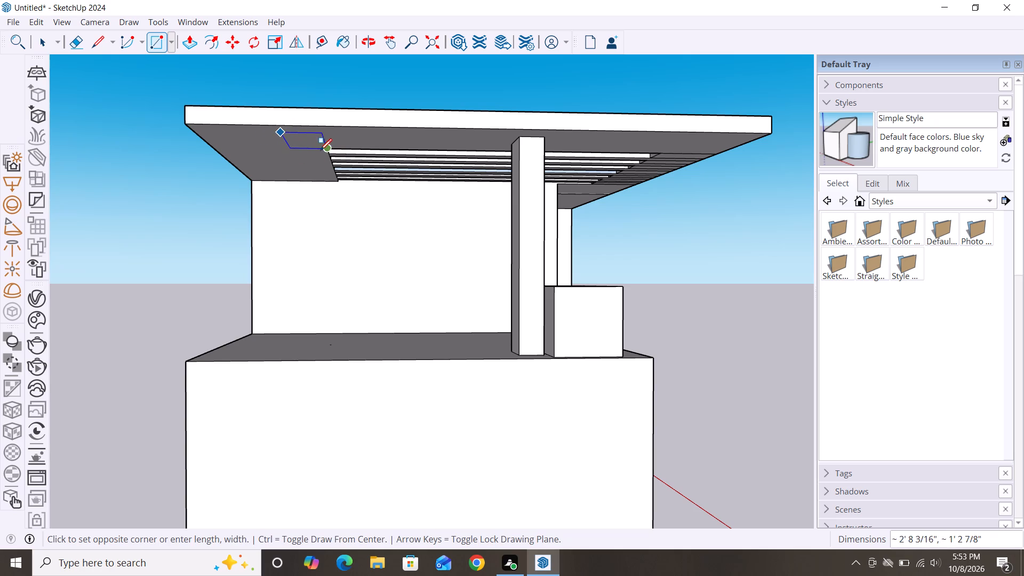
left_click(316, 150)
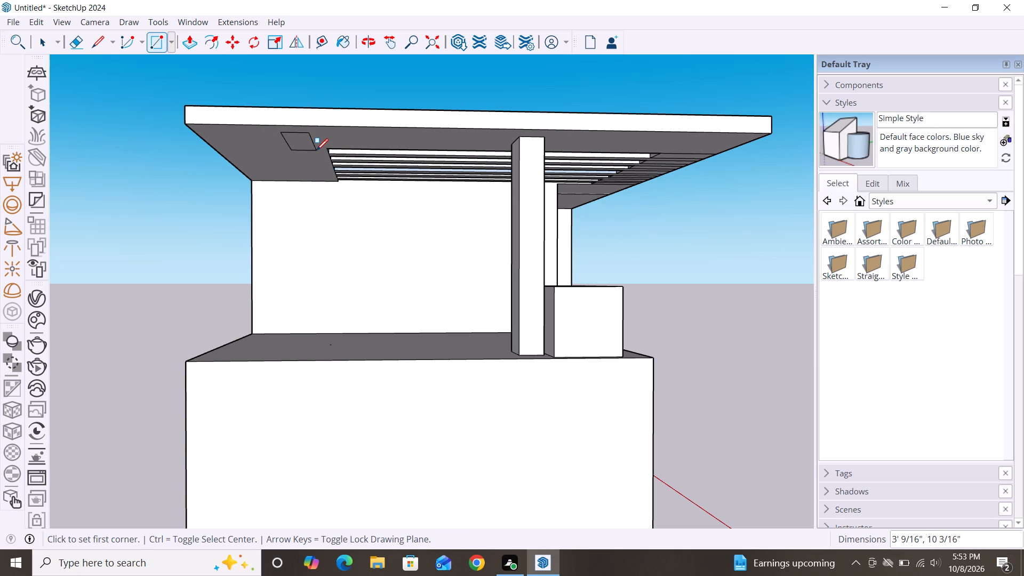
Extrude the rear underside rectangle down about 6' 10" to the lower roof as a second post.
key("p")
left_click(298, 142)
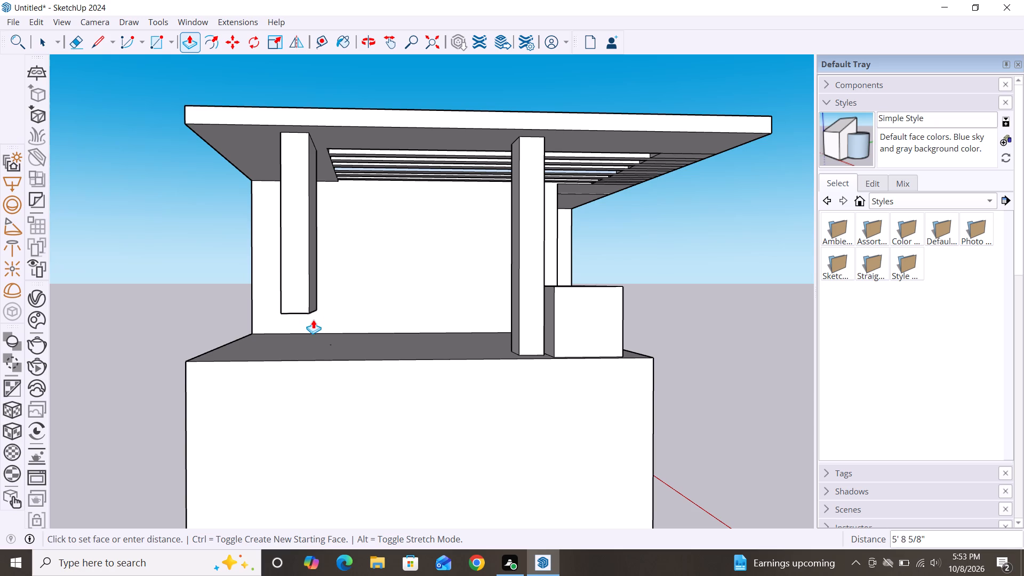
left_click(332, 362)
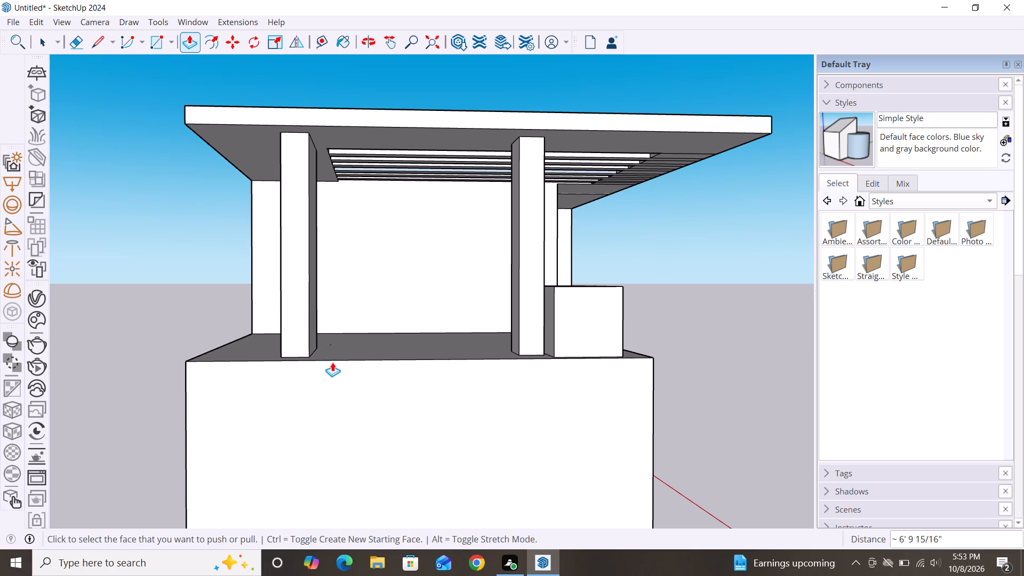
key("space")
Push the rear post's inner side face in about 1' 8" to line up with the post behind the box.
scroll(355, 258, "down", 7)
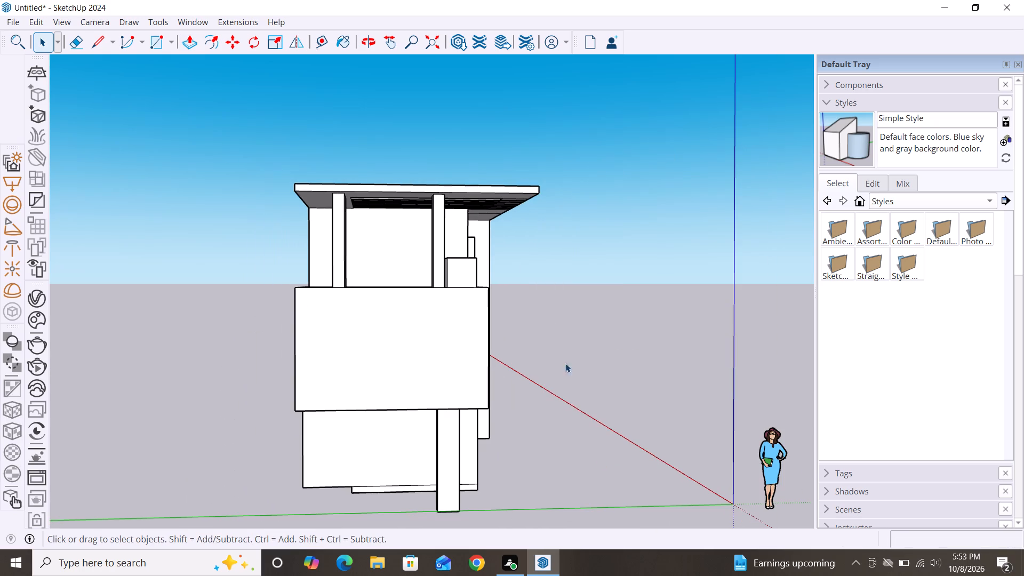
middle_click_drag(565, 380, 306, 403, "alt")
middle_click_drag(245, 403, 140, 400, "alt")
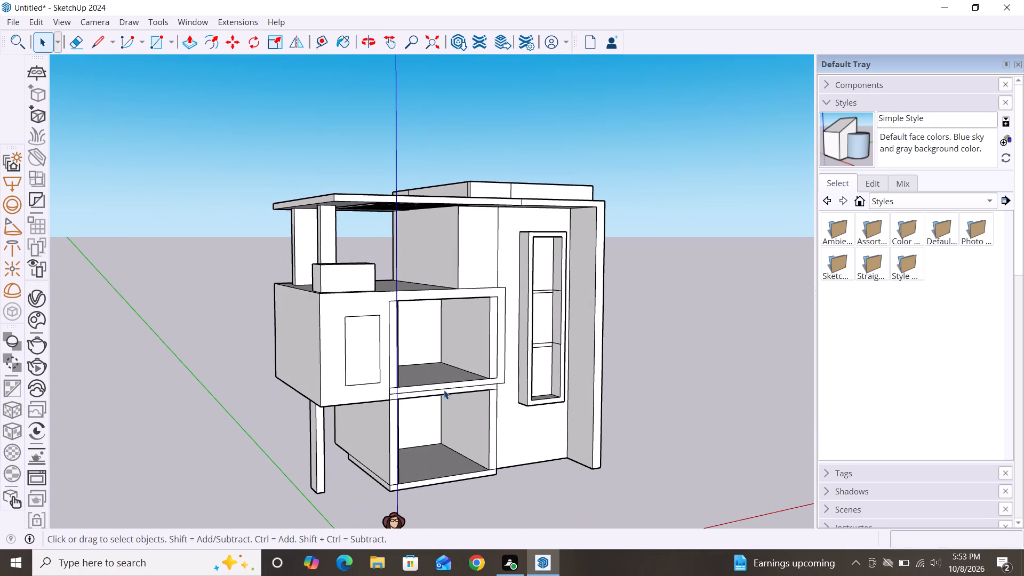
middle_click_drag(299, 338, 312, 340, "alt")
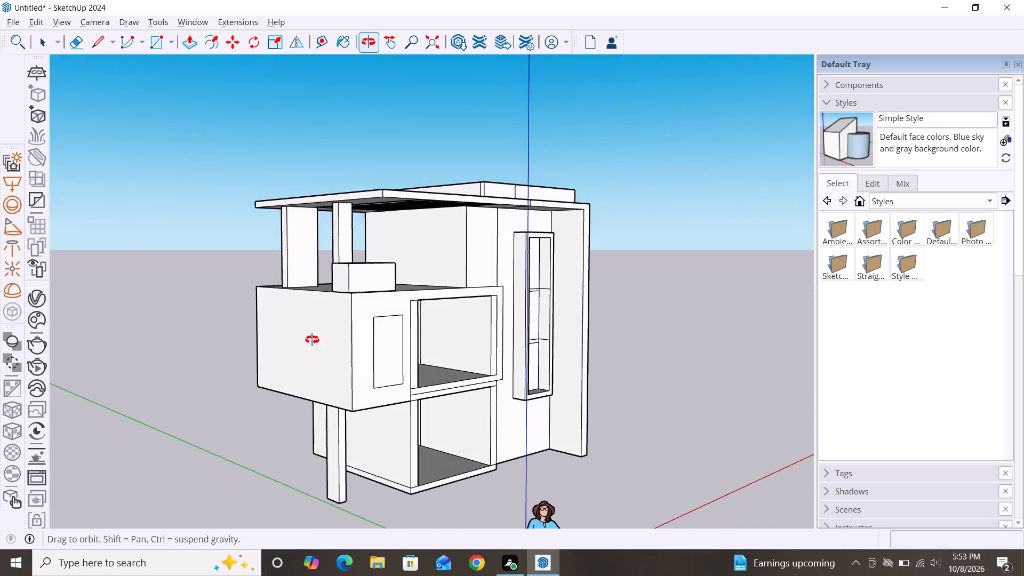
middle_click_drag(312, 340, 114, 339, "alt")
middle_click_drag(465, 331, 360, 340, "alt")
middle_click_drag(414, 233, 426, 173, "alt")
middle_click_drag(400, 250, 410, 306, "alt")
scroll(399, 205, "up", 10)
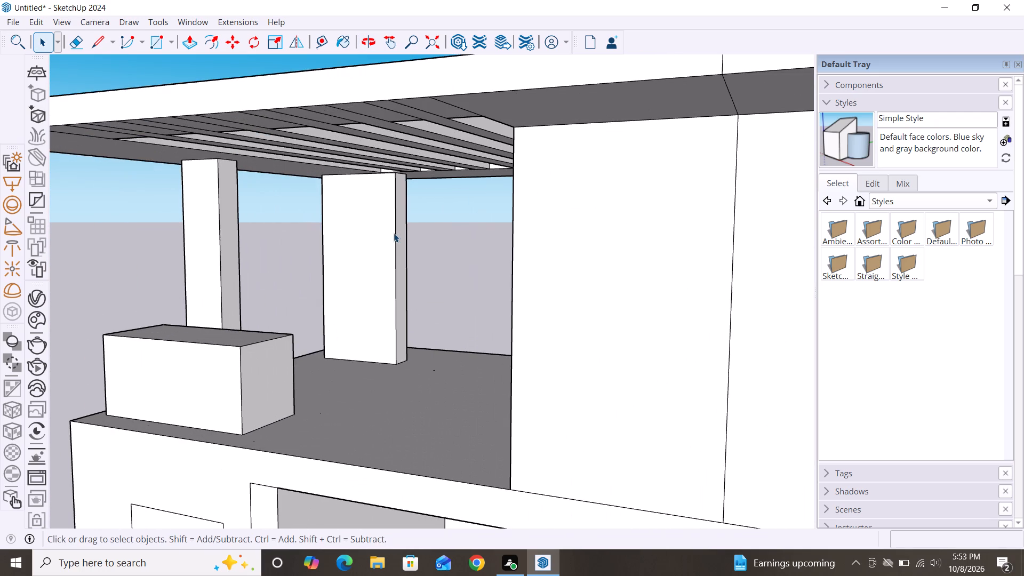
scroll(401, 231, "down", 2)
key("p")
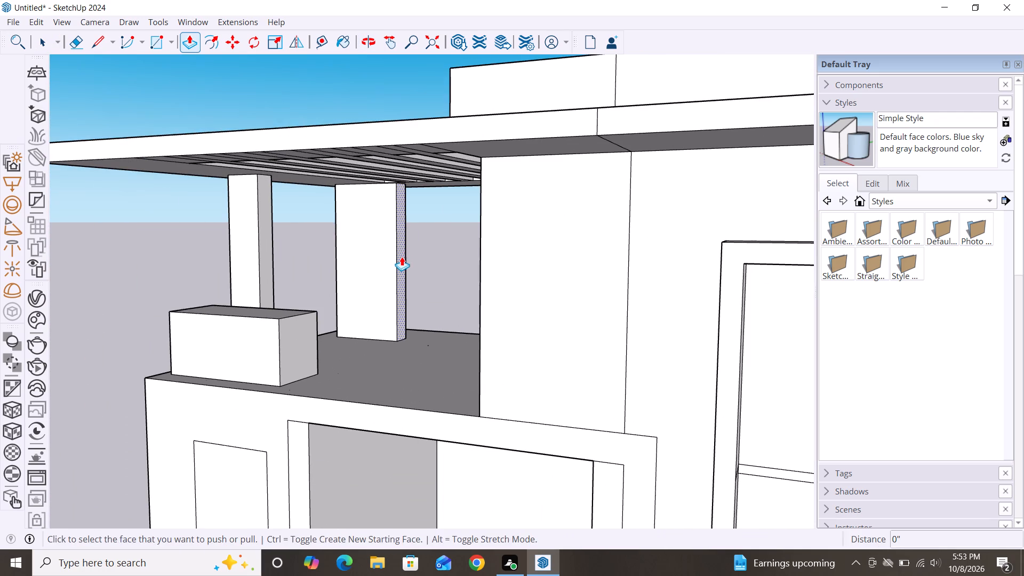
left_click(402, 257)
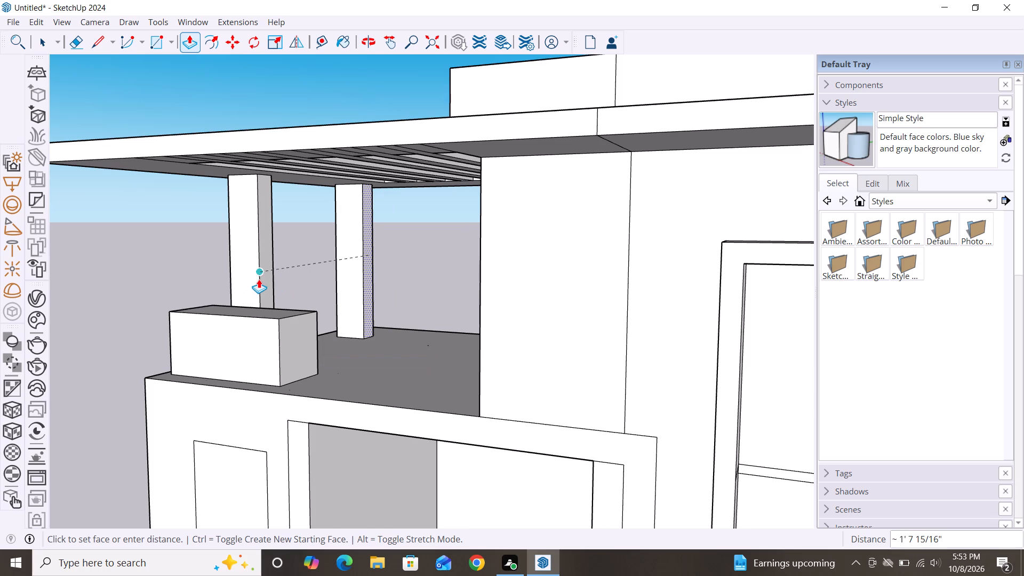
left_click(259, 279)
key("space")
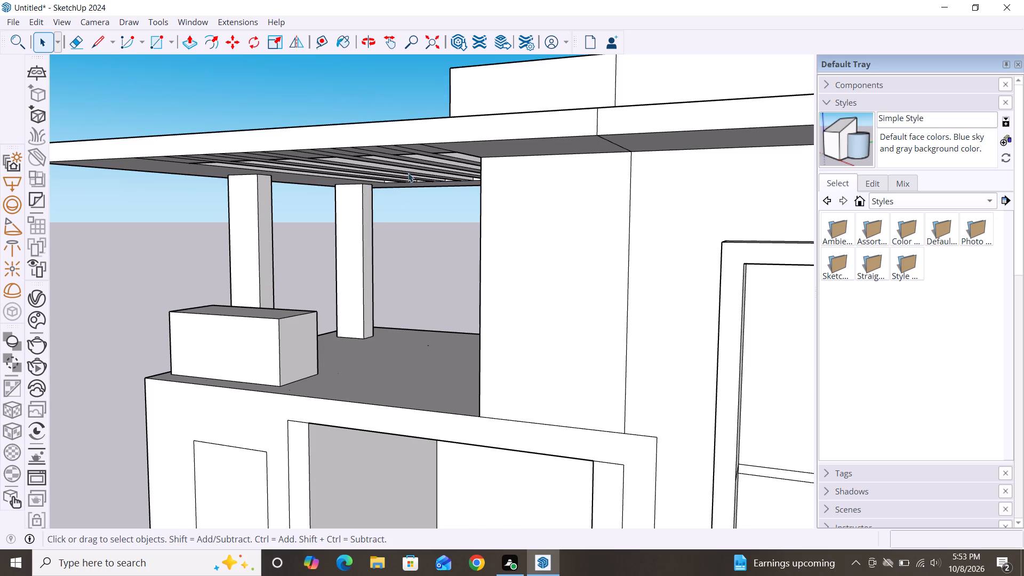
Examine the posts, slatted slab and overall house massing from the front, side and rear.
scroll(408, 173, "down", 8)
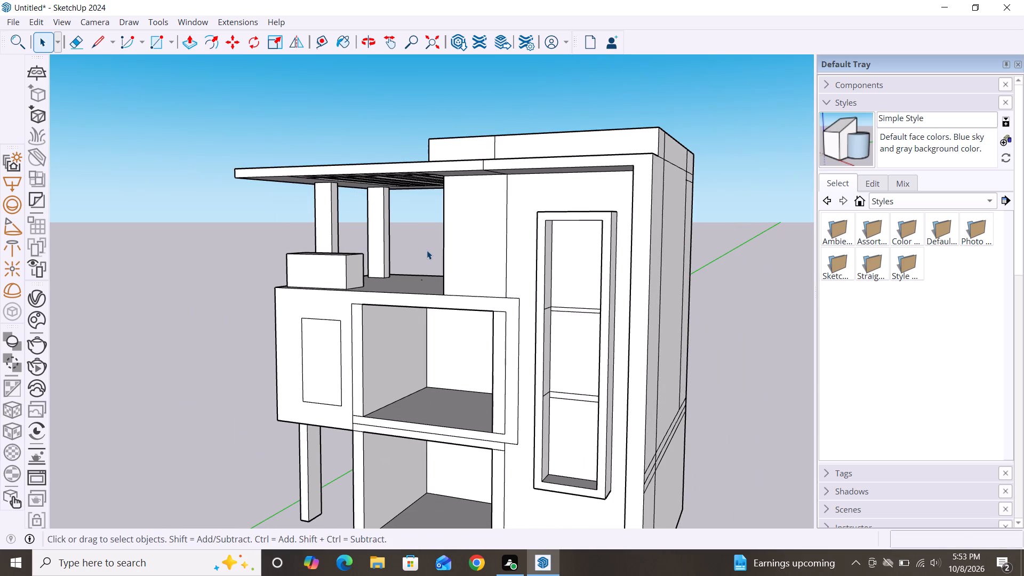
scroll(427, 250, "down", 1)
scroll(442, 206, "down", 4)
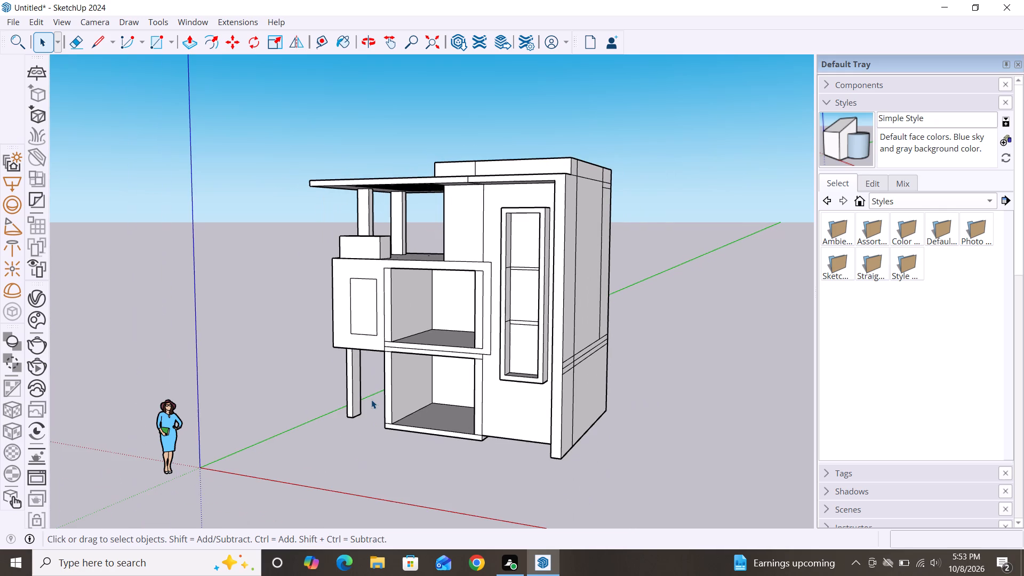
middle_click_drag(371, 398, 495, 420, "alt")
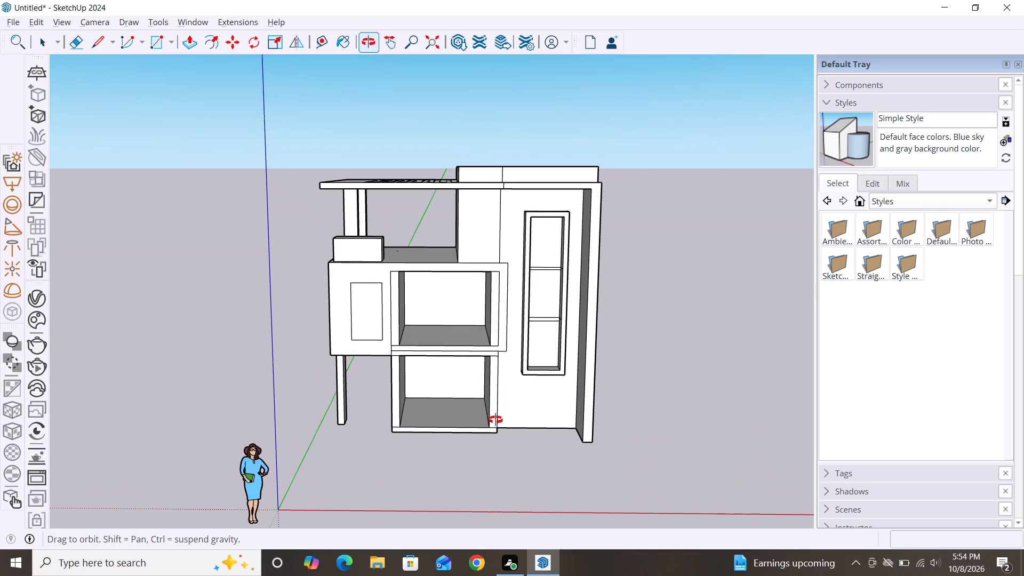
middle_click_drag(495, 420, 507, 390, "alt")
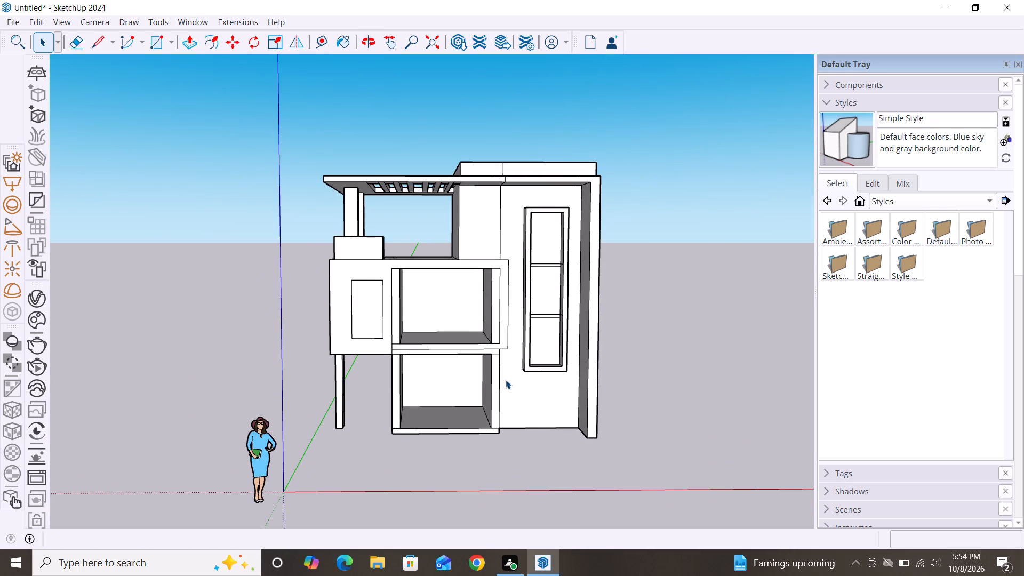
scroll(417, 251, "down", 1)
scroll(417, 251, "up", 2)
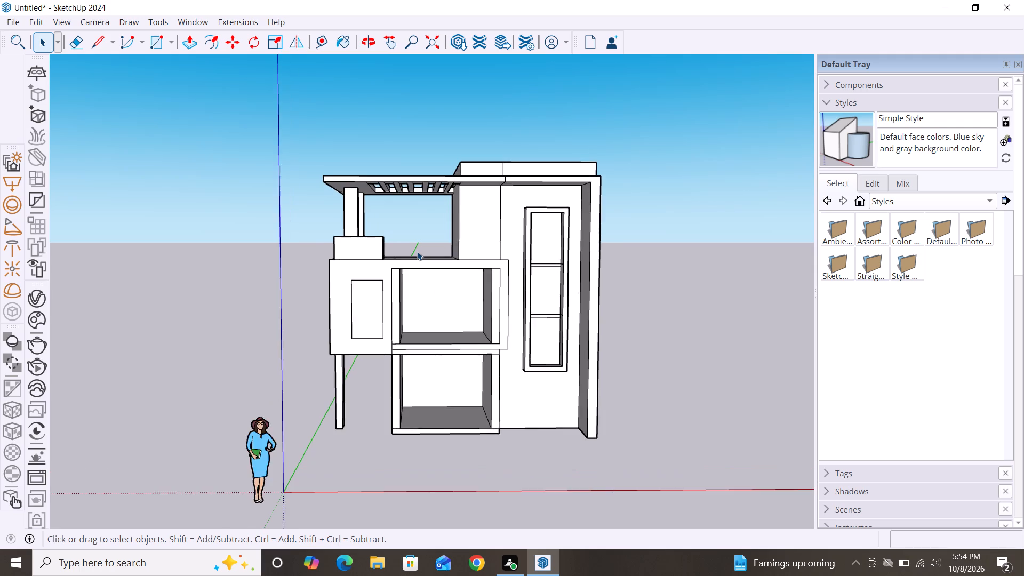
scroll(417, 251, "up", 1)
scroll(355, 254, "down", 2)
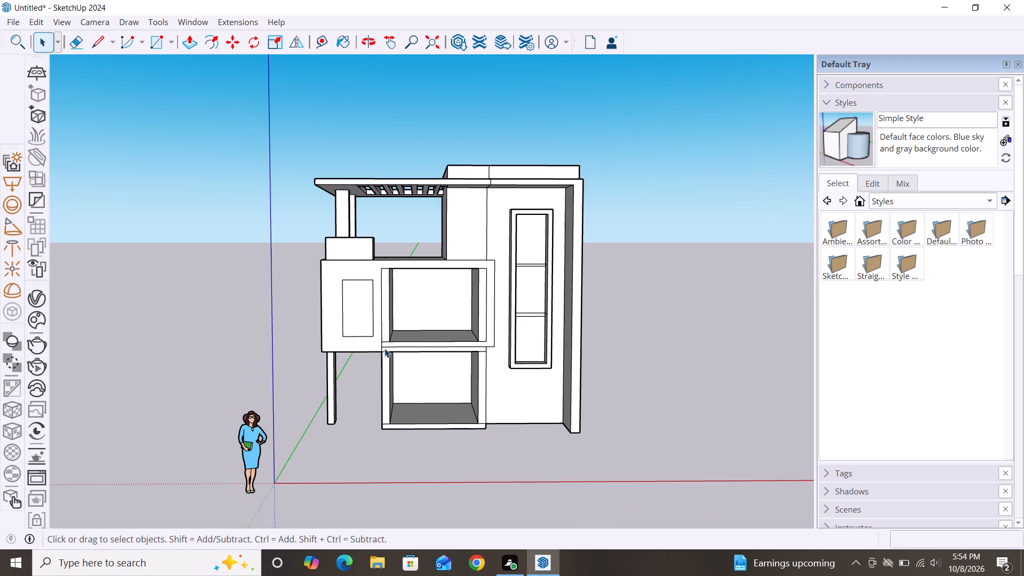
middle_click_drag(384, 353, 651, 364, "alt")
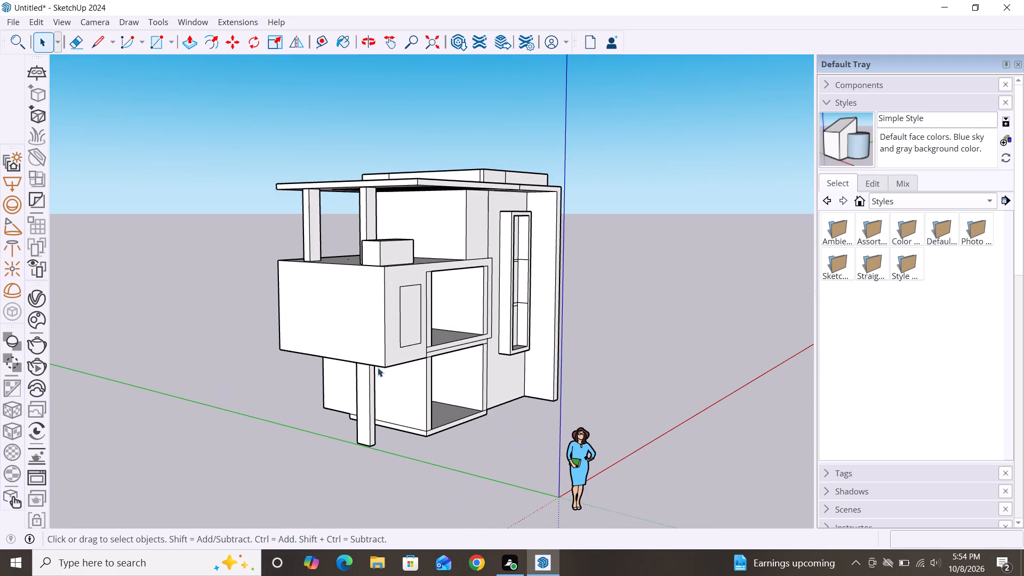
middle_click_drag(362, 365, 724, 395, "alt")
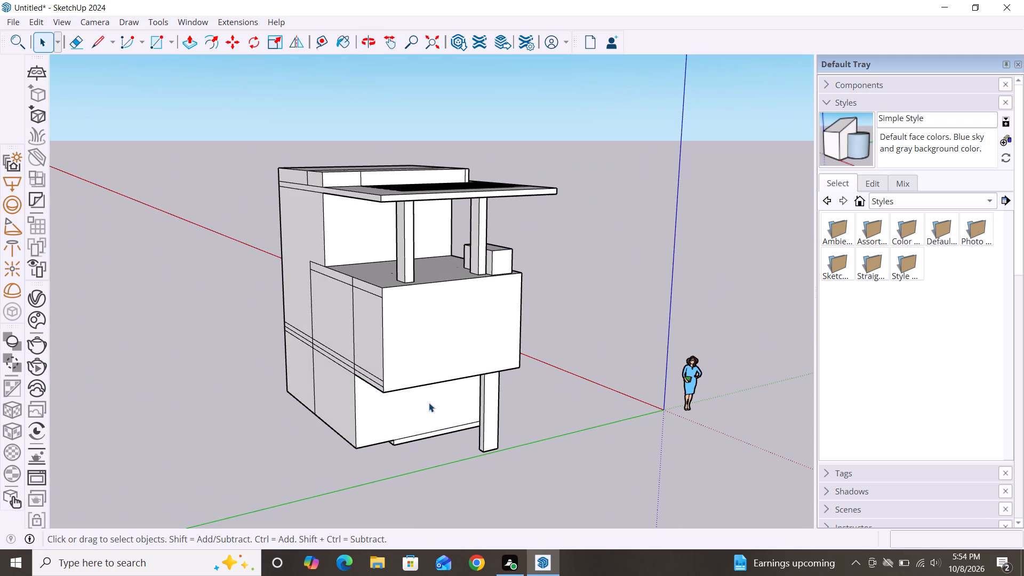
middle_click_drag(416, 401, 653, 385, "alt")
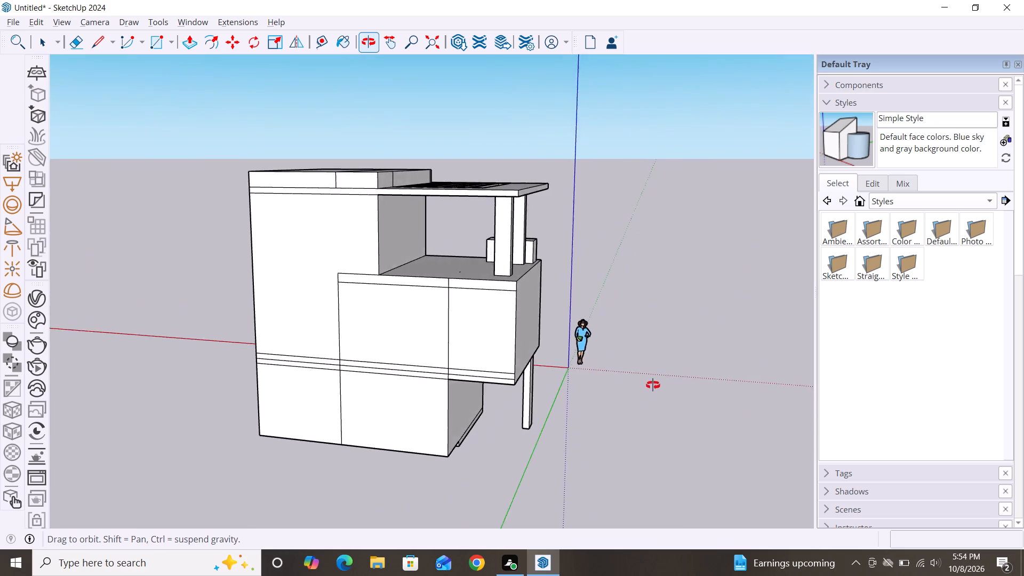
middle_click_drag(653, 385, 658, 358, "alt")
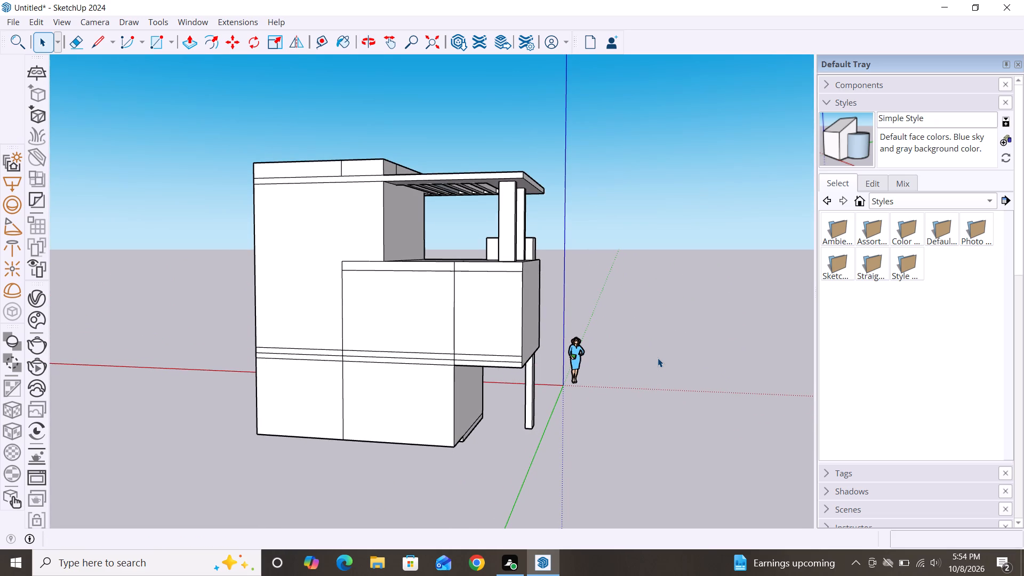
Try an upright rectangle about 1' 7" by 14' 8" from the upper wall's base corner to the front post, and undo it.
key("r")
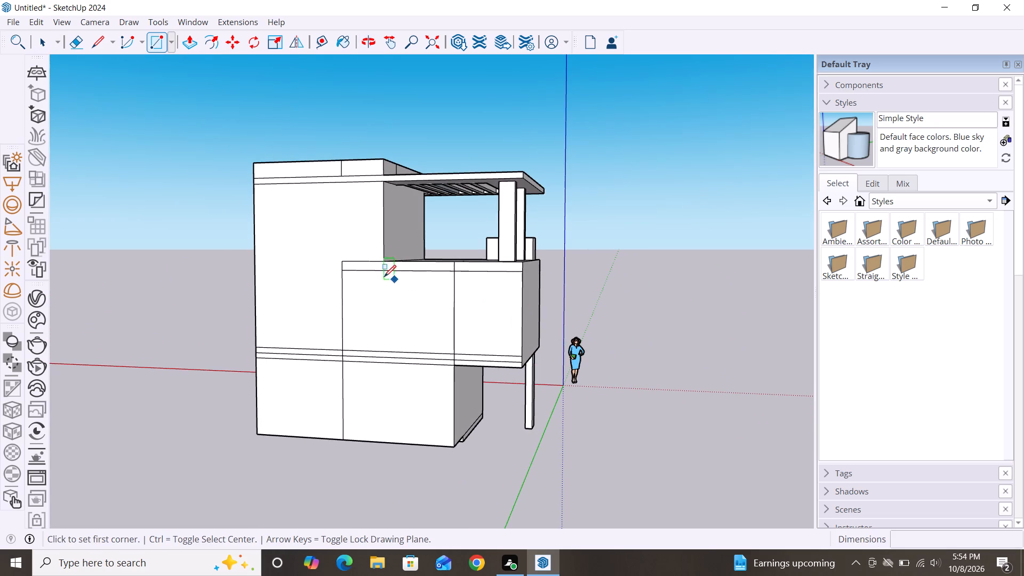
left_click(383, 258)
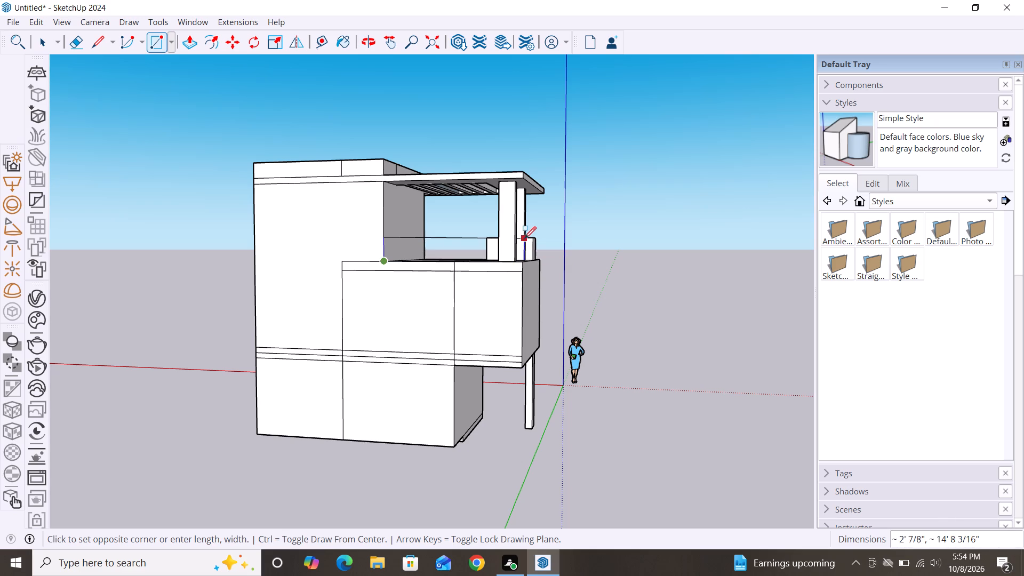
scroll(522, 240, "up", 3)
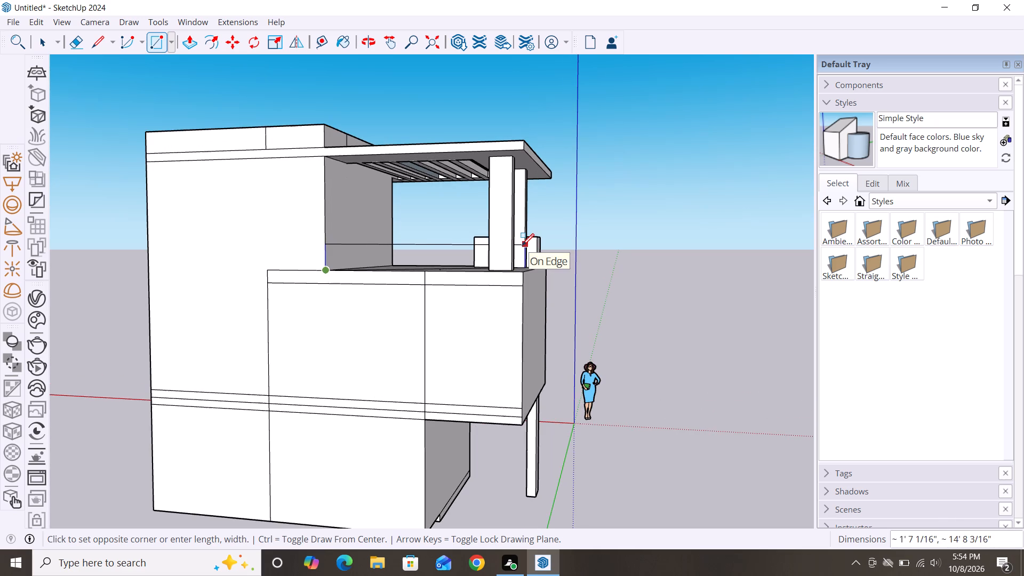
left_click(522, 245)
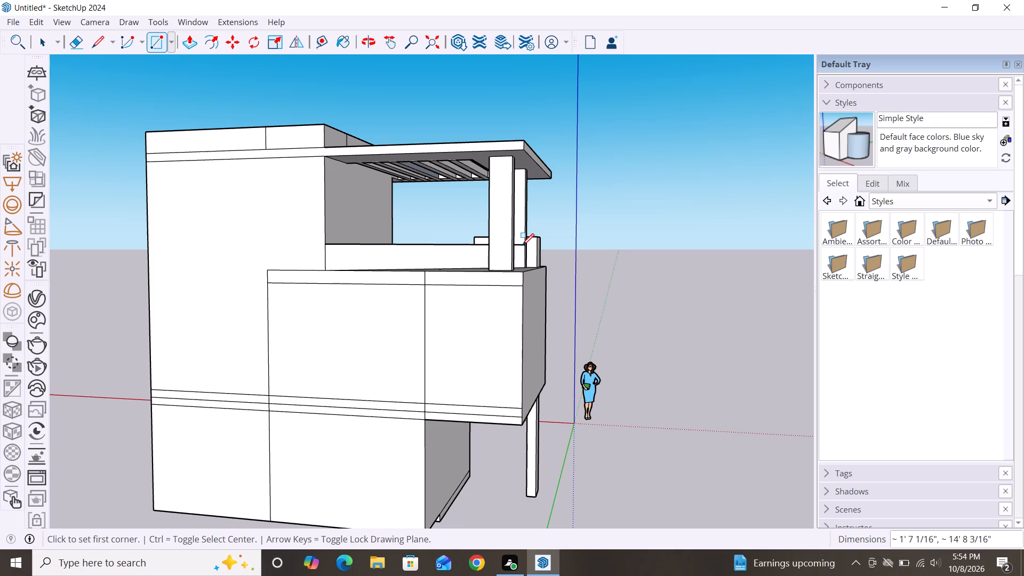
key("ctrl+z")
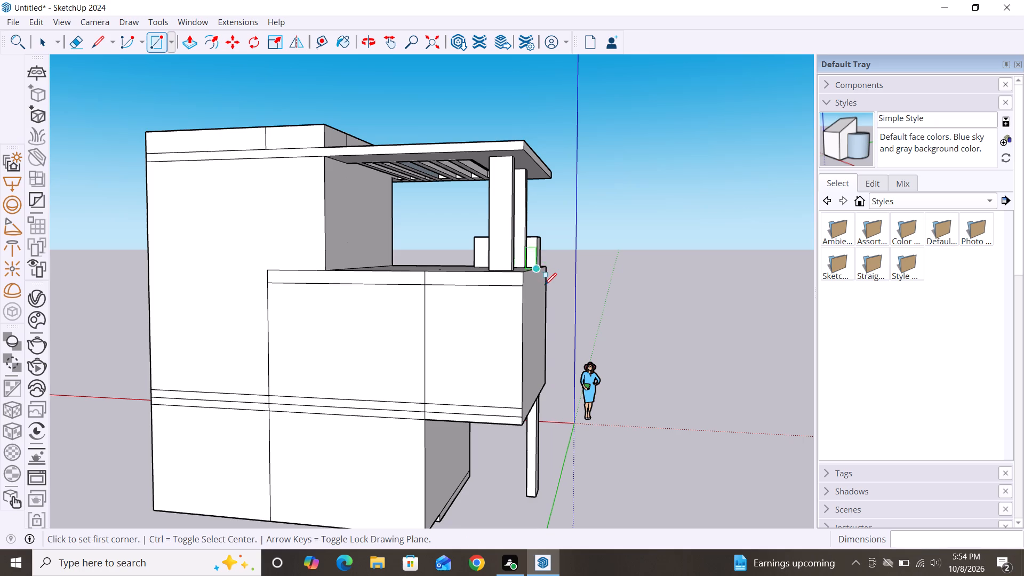
Draw an upright rectangle about 2' by 11' 11" along the lower roof's rear edge, from its outer corner to the upper wall.
left_click(522, 275)
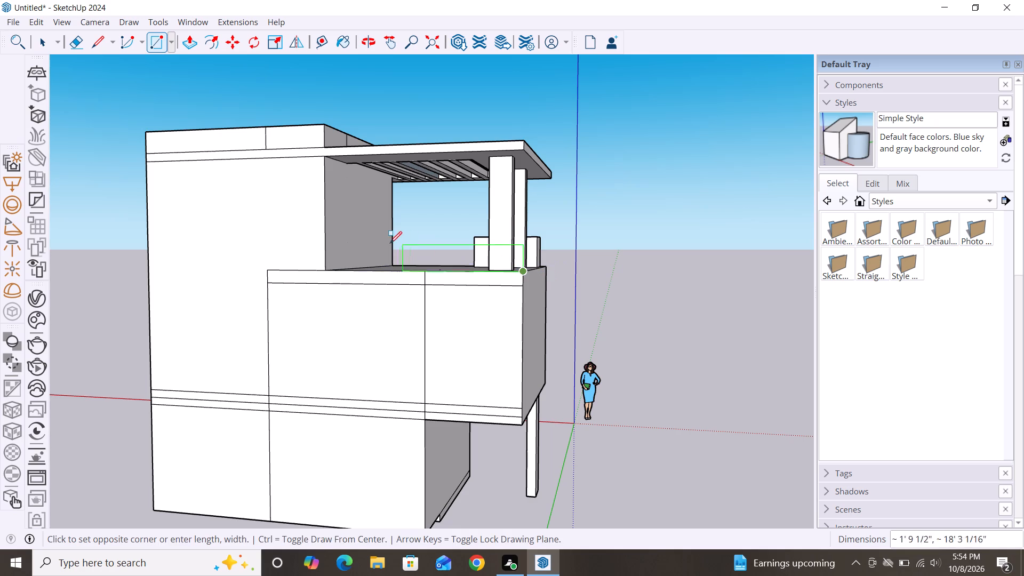
left_click(326, 237)
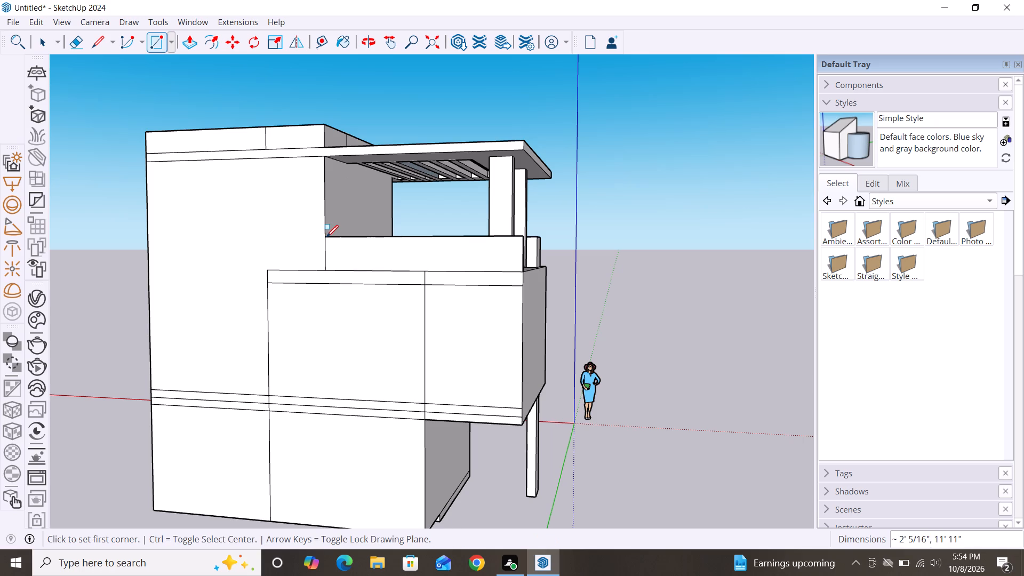
key("space")
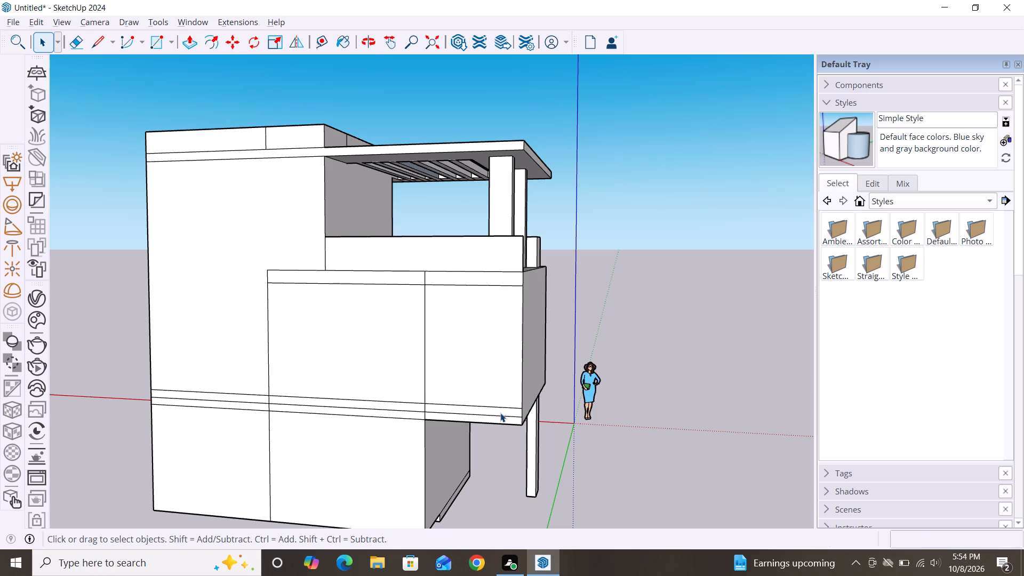
Draw a rectangle about 7' by 2' on the rear parapet's outer face, spanning its full height between the end sections.
middle_click_drag(500, 413, 574, 420, "alt")
key("r")
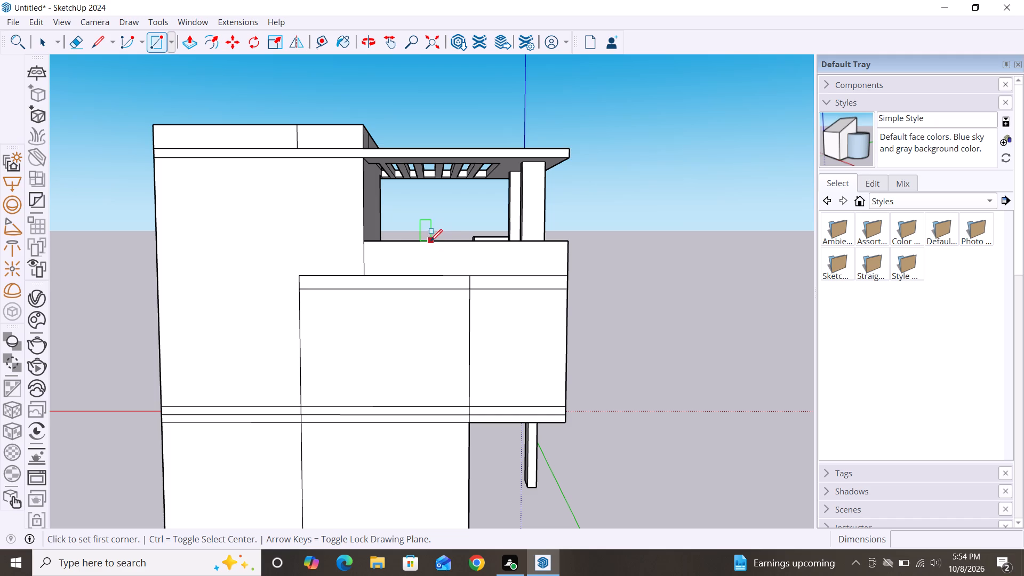
left_click(404, 244)
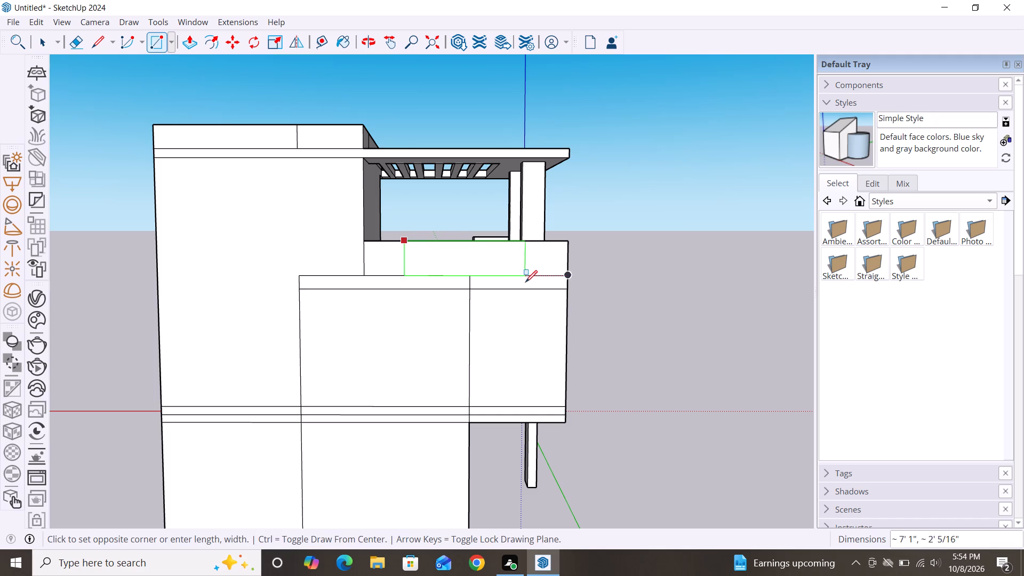
left_click(524, 279)
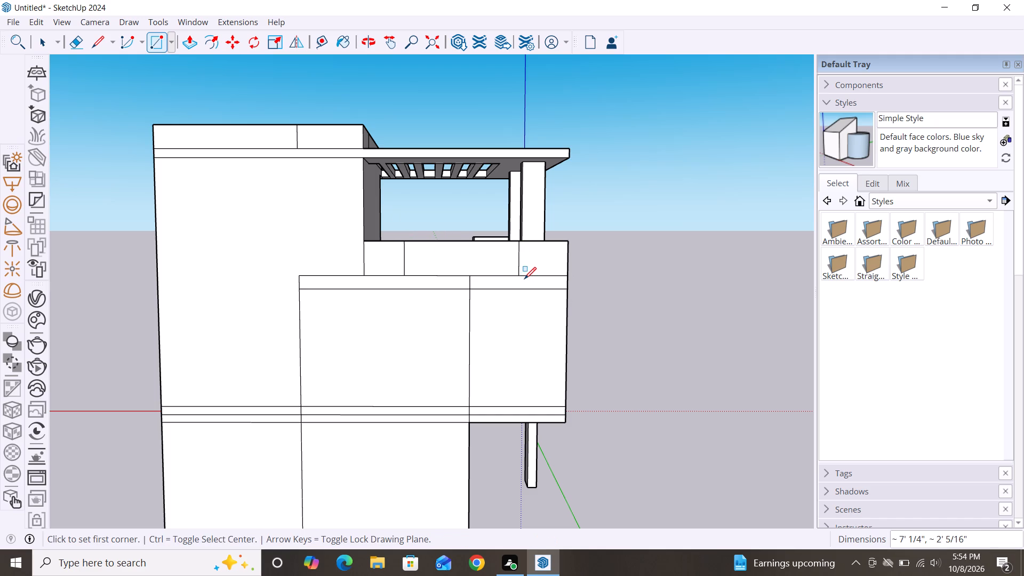
key("space")
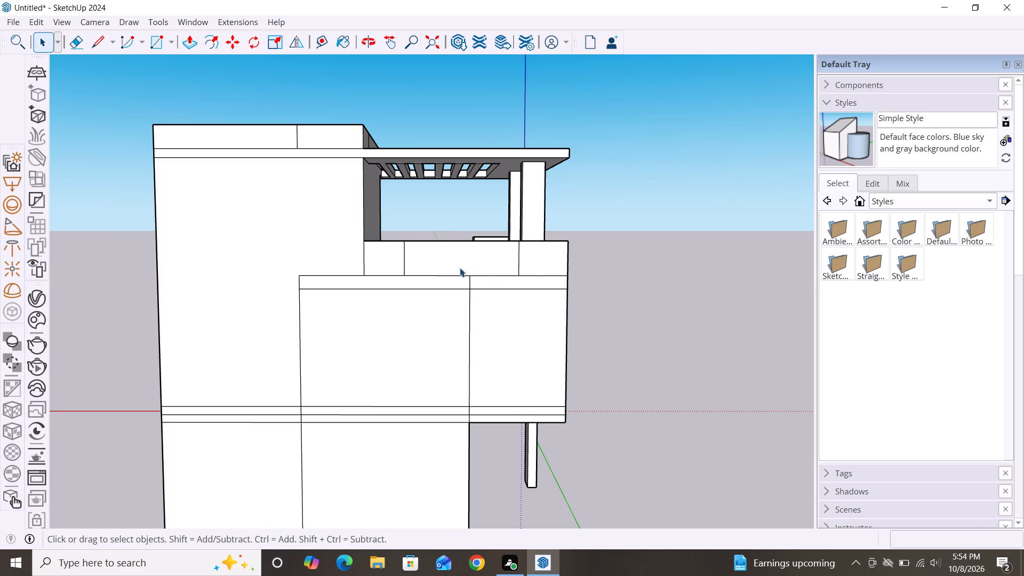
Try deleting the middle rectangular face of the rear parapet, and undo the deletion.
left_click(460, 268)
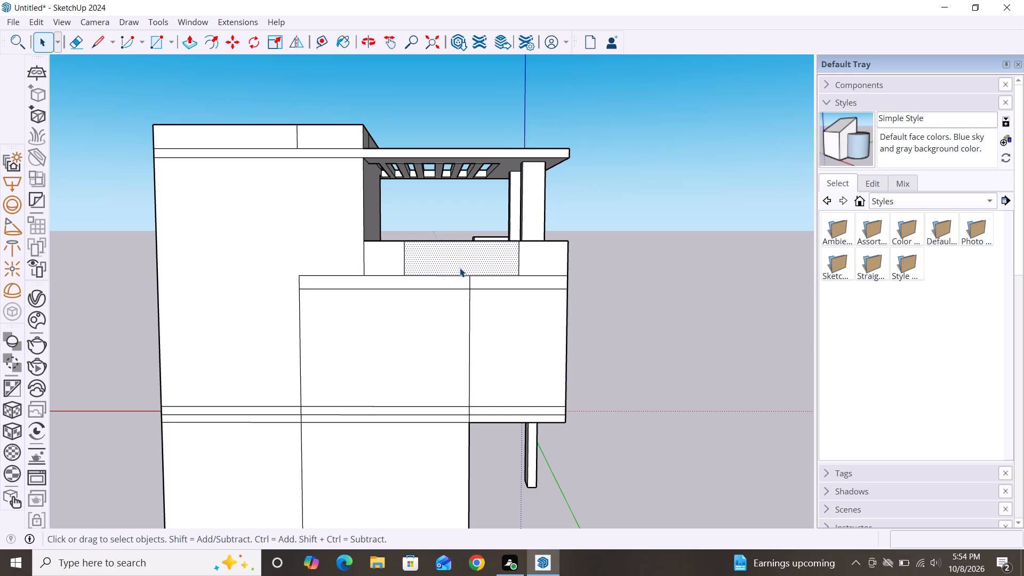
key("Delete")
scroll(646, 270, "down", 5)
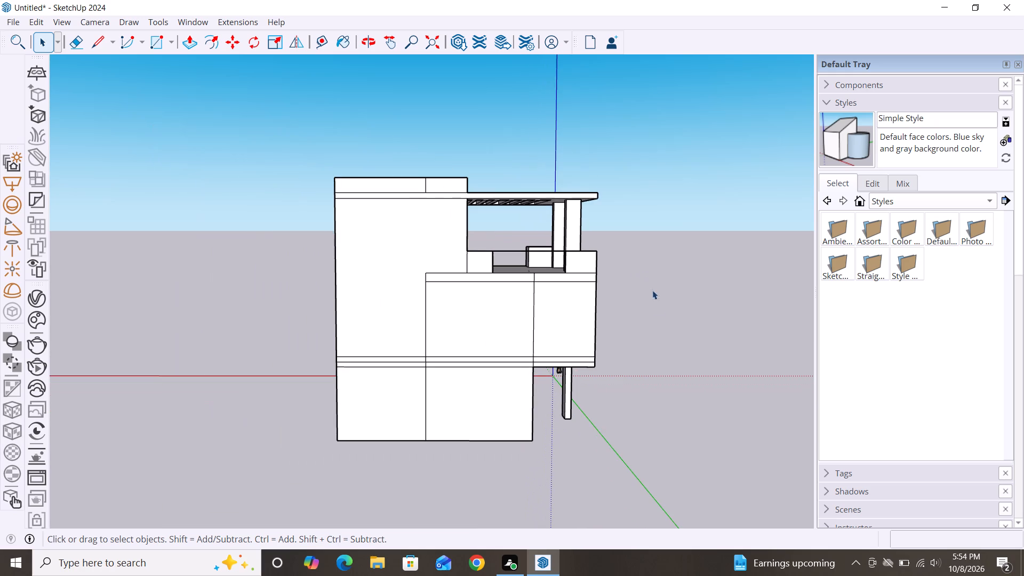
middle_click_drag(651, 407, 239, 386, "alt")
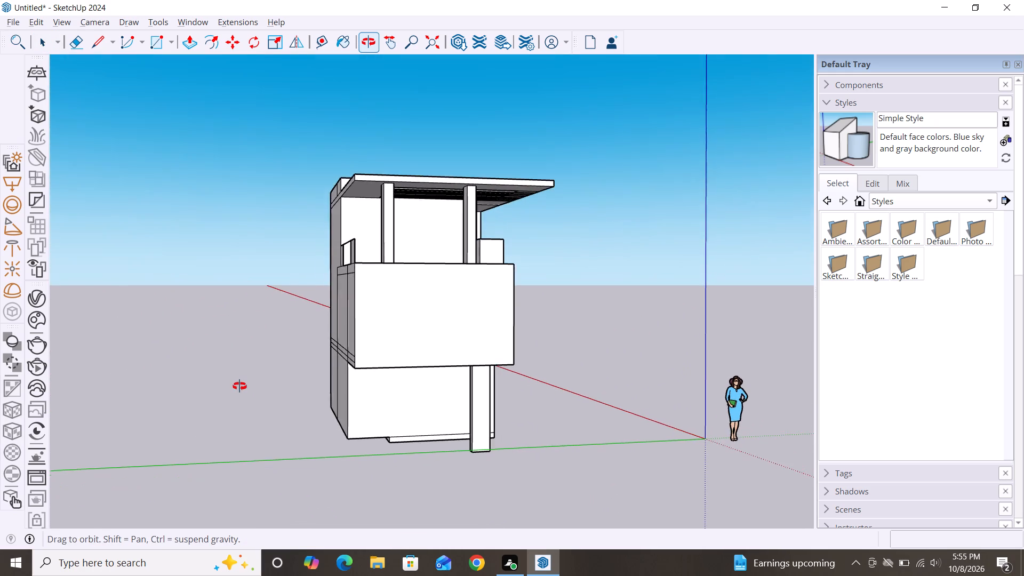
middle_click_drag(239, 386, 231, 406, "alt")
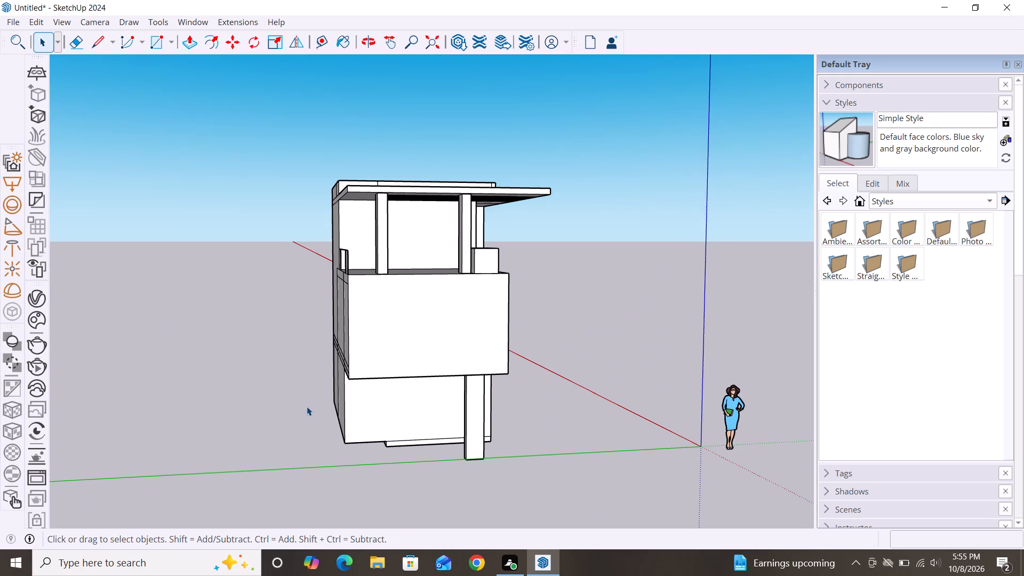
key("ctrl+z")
Examine the house's front elevation, covering the slatted slab, parapet, box, window frames and room openings.
scroll(646, 279, "down", 5)
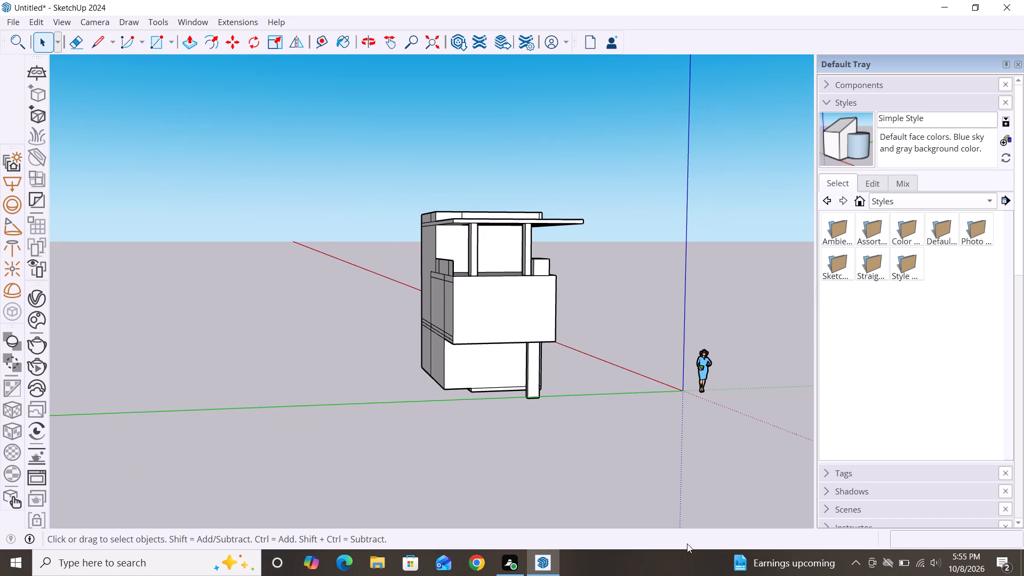
middle_click_drag(679, 534, 481, 463, "alt")
middle_click_drag(604, 409, 201, 427, "alt")
middle_click_drag(637, 486, 515, 527, "alt")
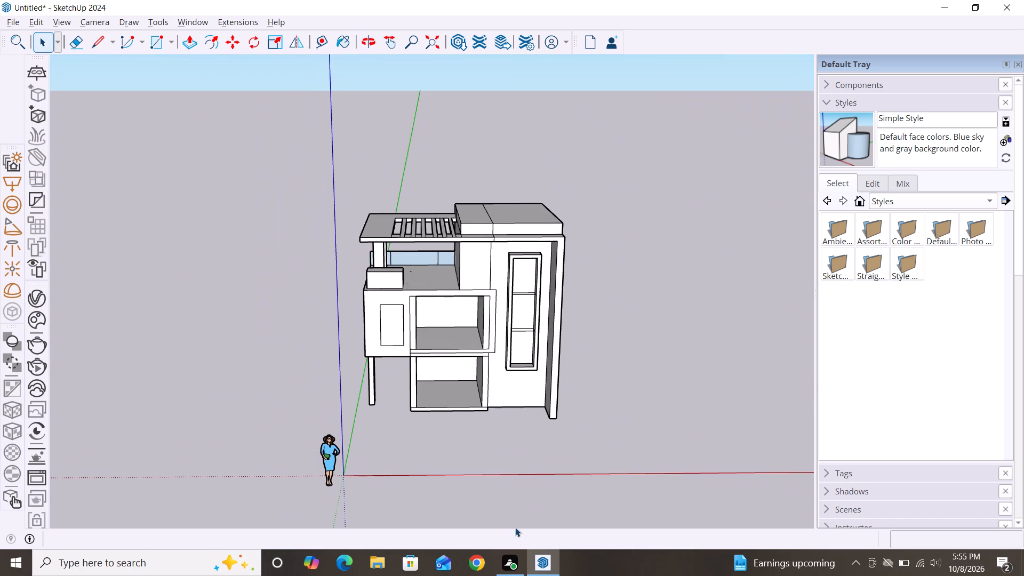
middle_click_drag(590, 364, 597, 326)
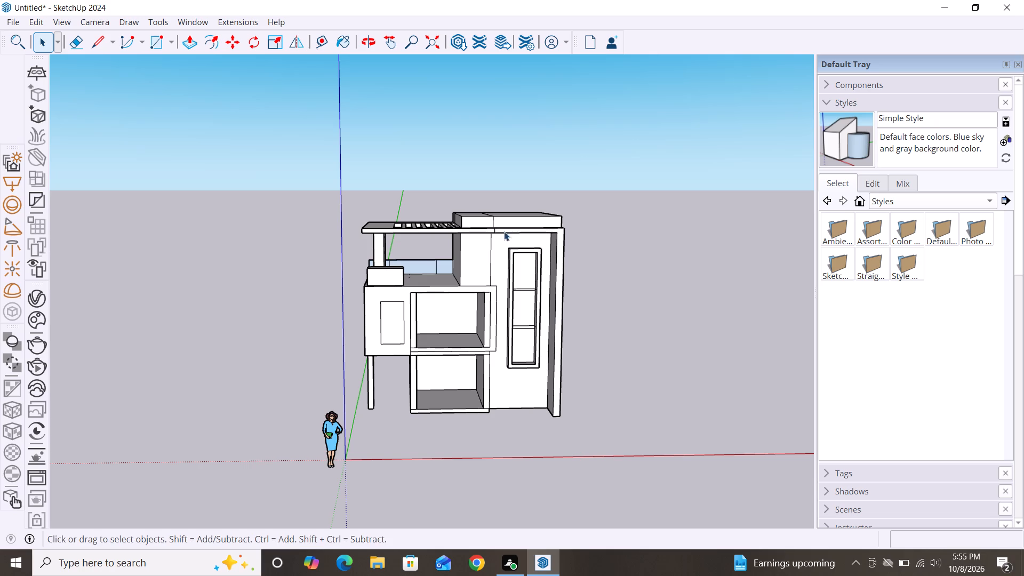
scroll(503, 227, "up", 11)
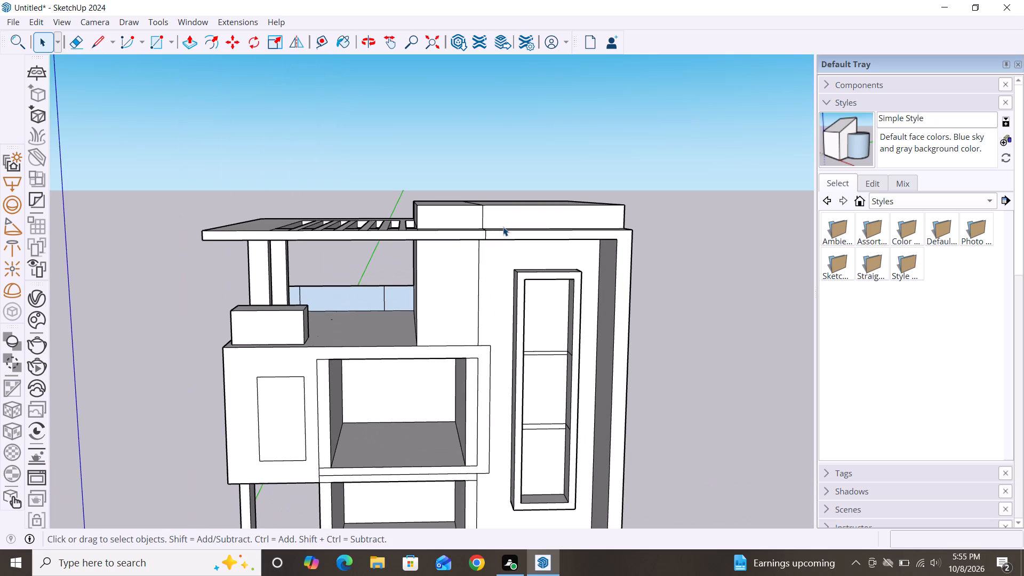
scroll(503, 227, "down", 4)
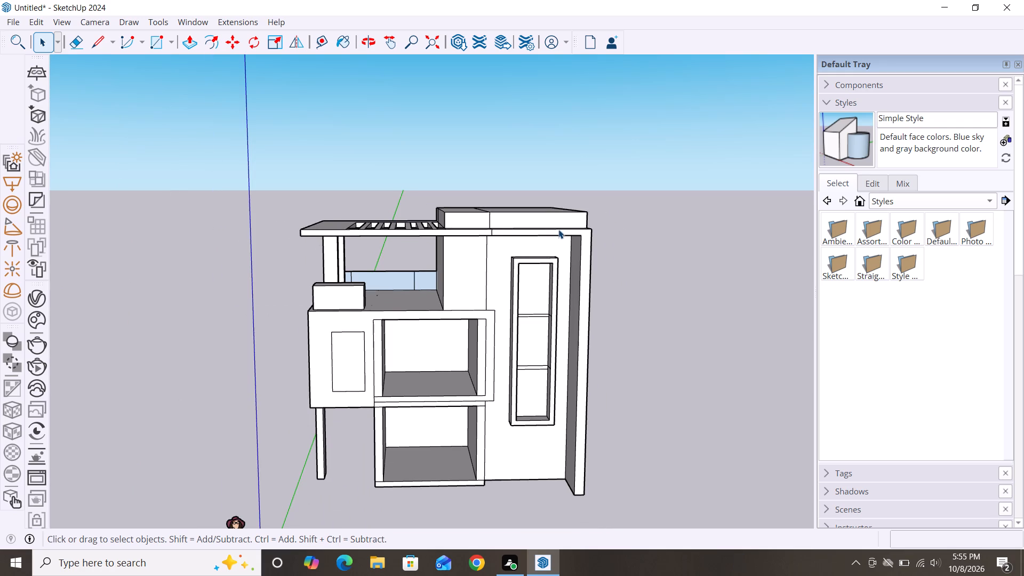
scroll(558, 229, "down", 4)
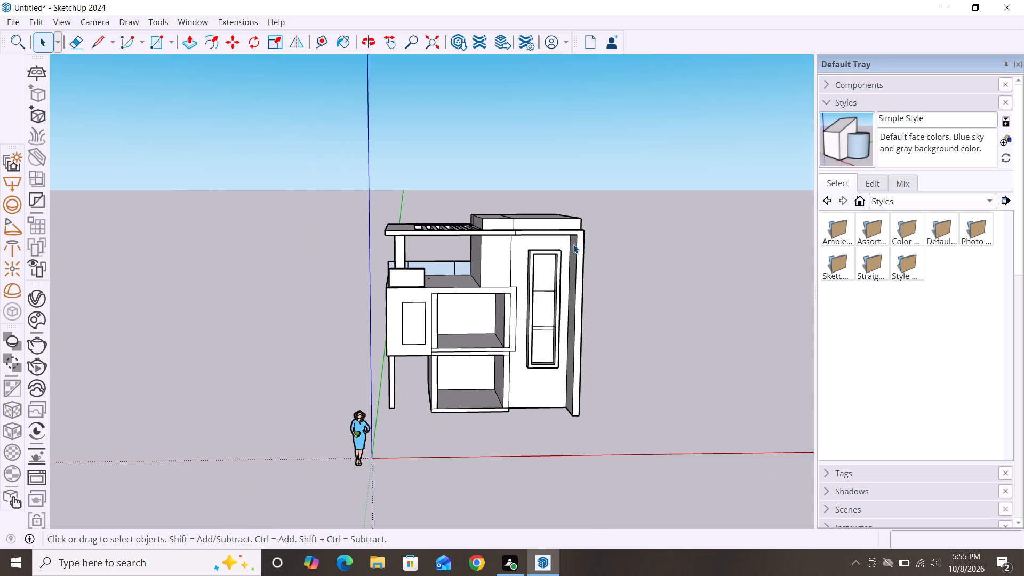
scroll(573, 244, "down", 1)
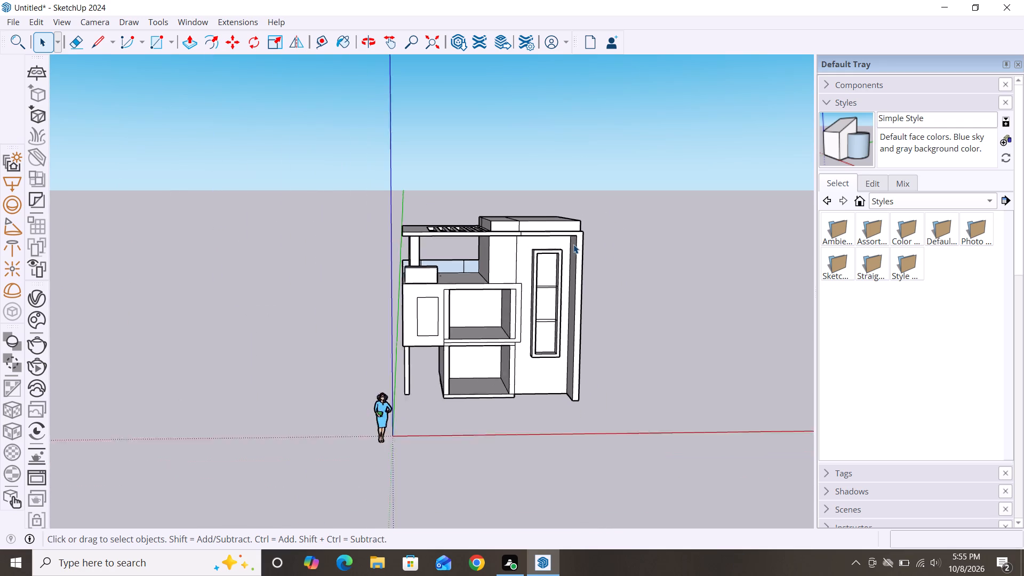
scroll(573, 244, "down", 1)
scroll(538, 281, "down", 2)
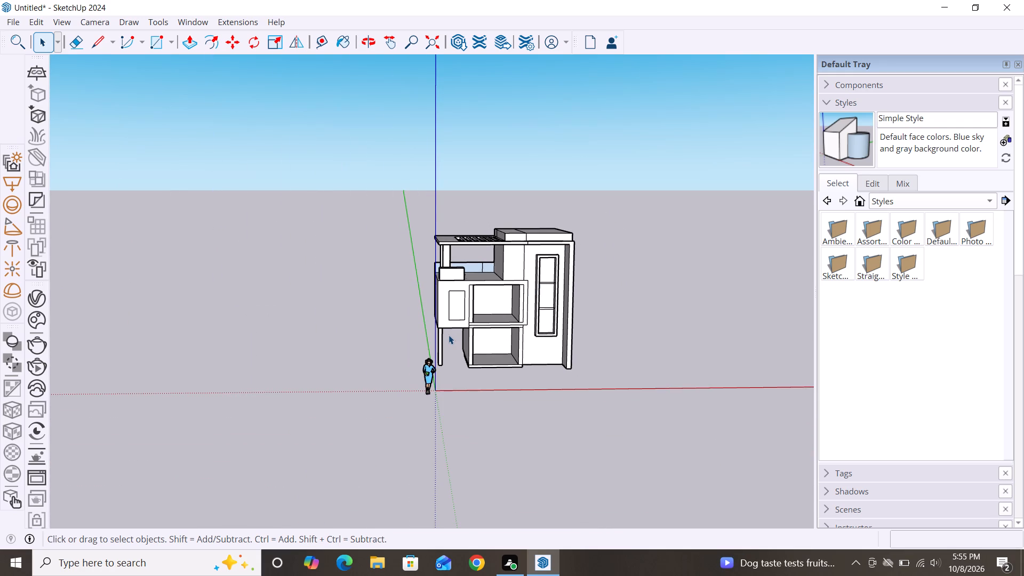
scroll(449, 335, "up", 6)
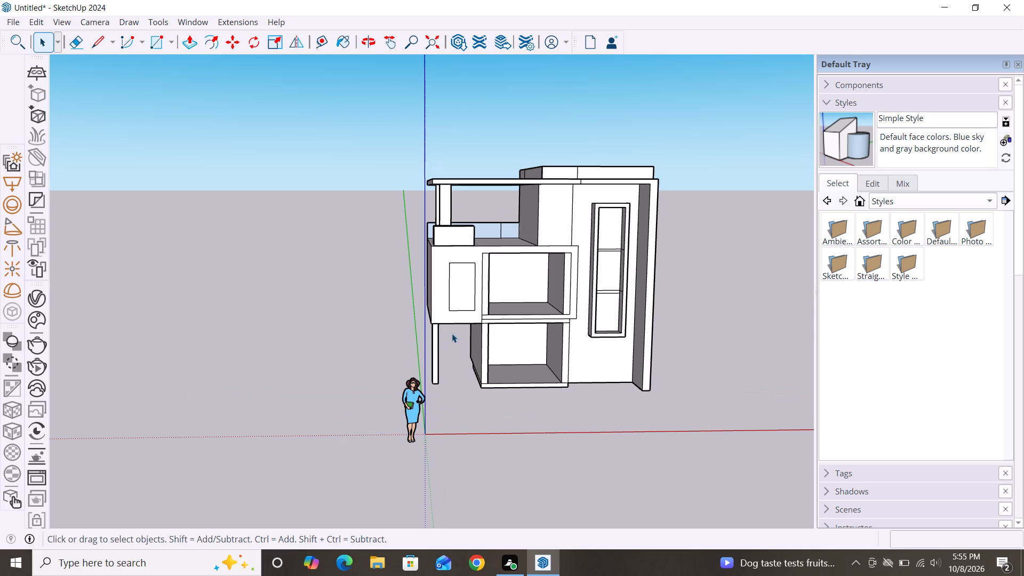
scroll(451, 334, "up", 2)
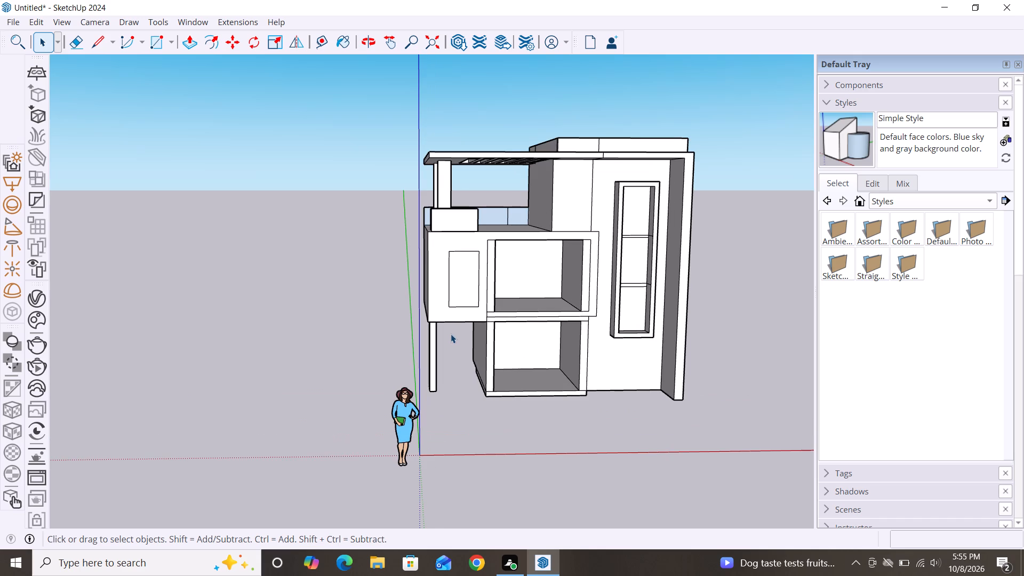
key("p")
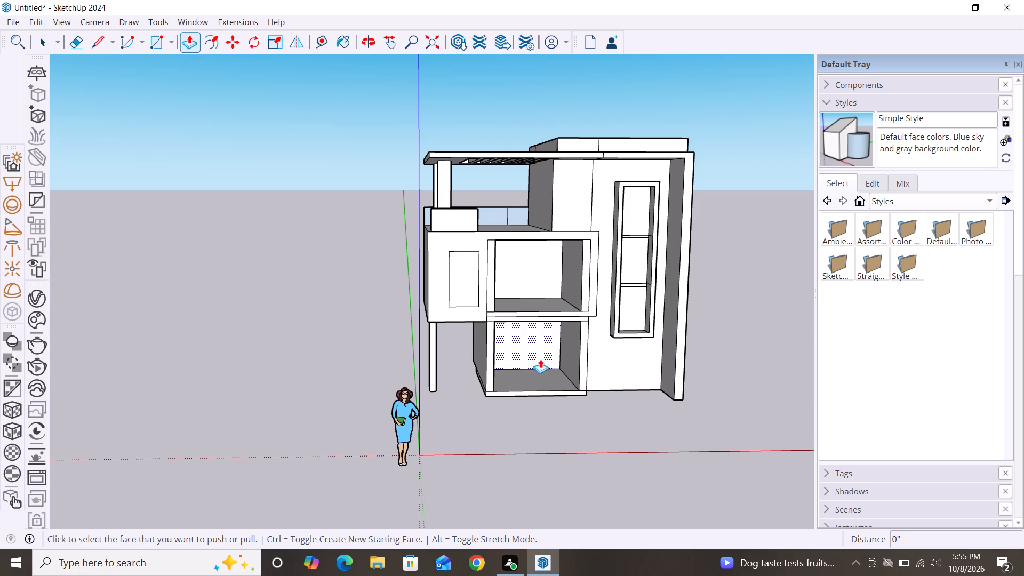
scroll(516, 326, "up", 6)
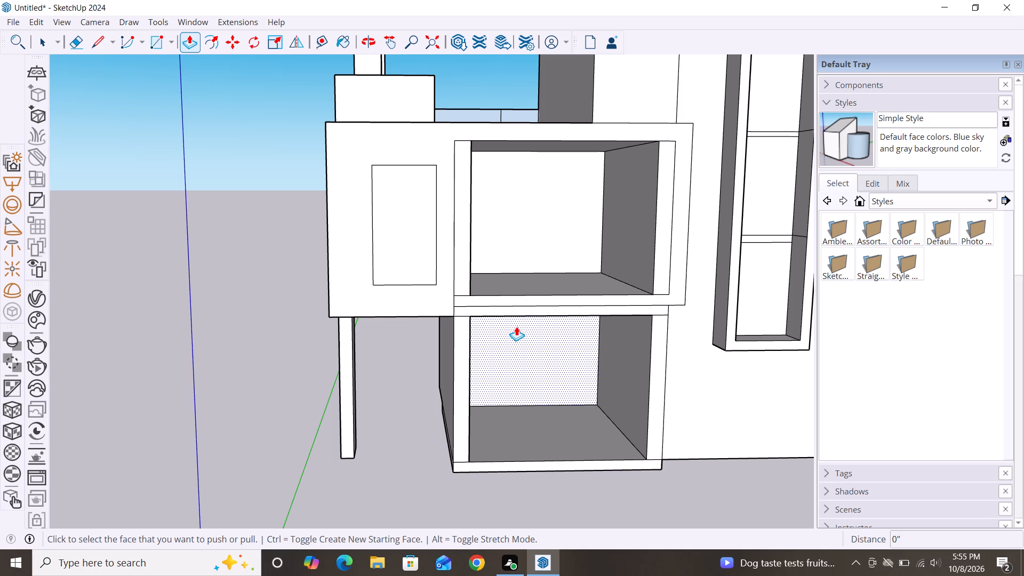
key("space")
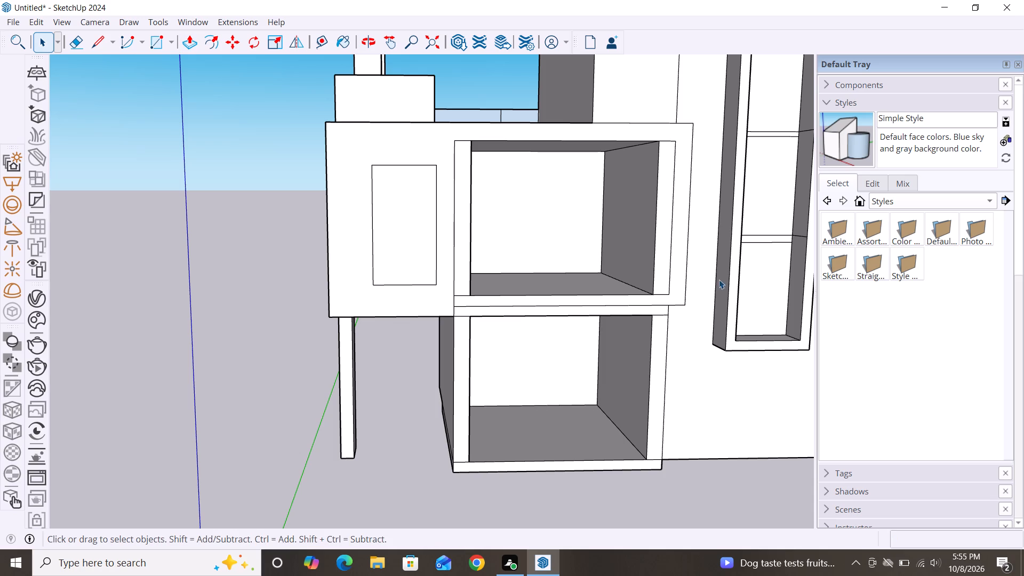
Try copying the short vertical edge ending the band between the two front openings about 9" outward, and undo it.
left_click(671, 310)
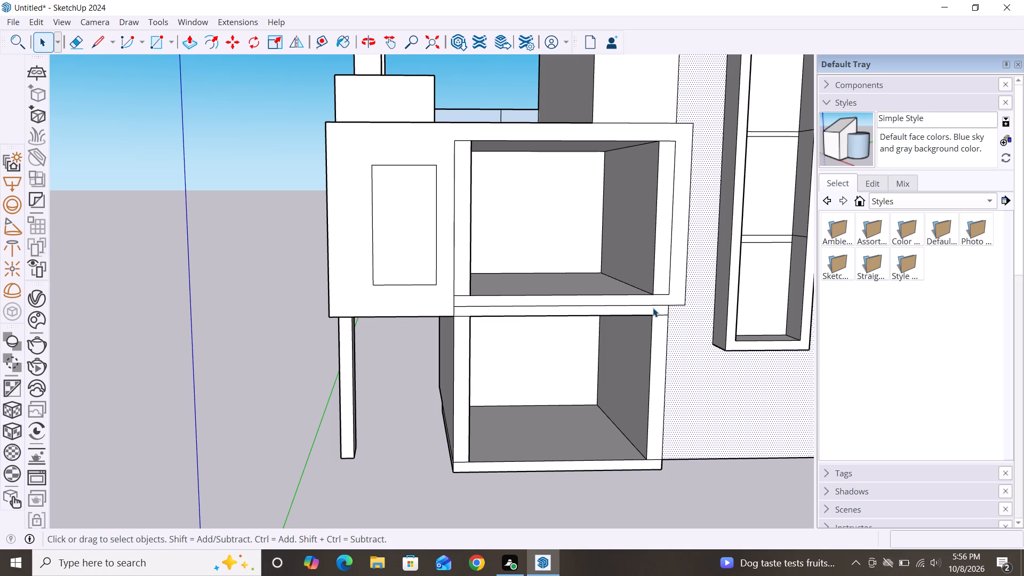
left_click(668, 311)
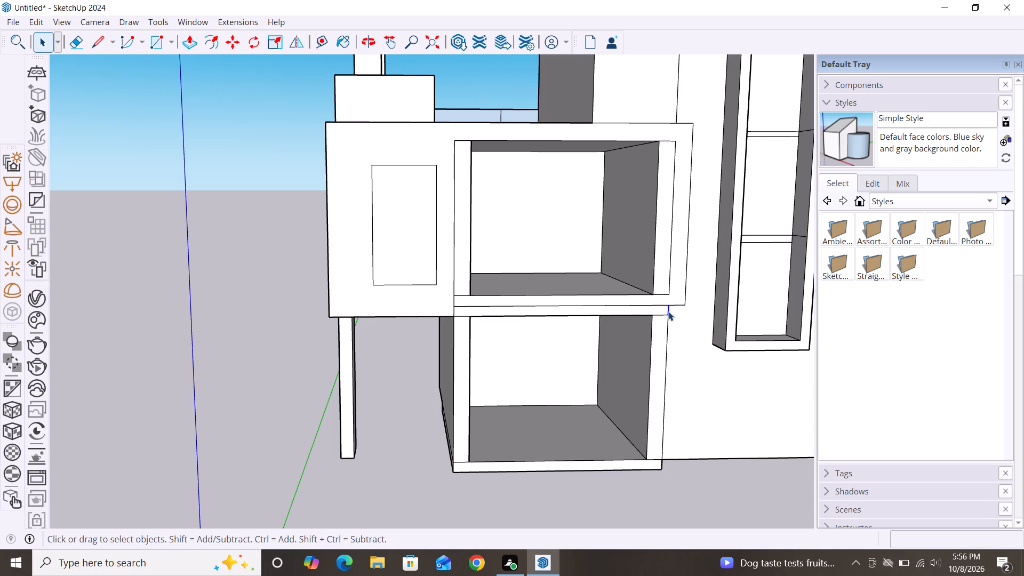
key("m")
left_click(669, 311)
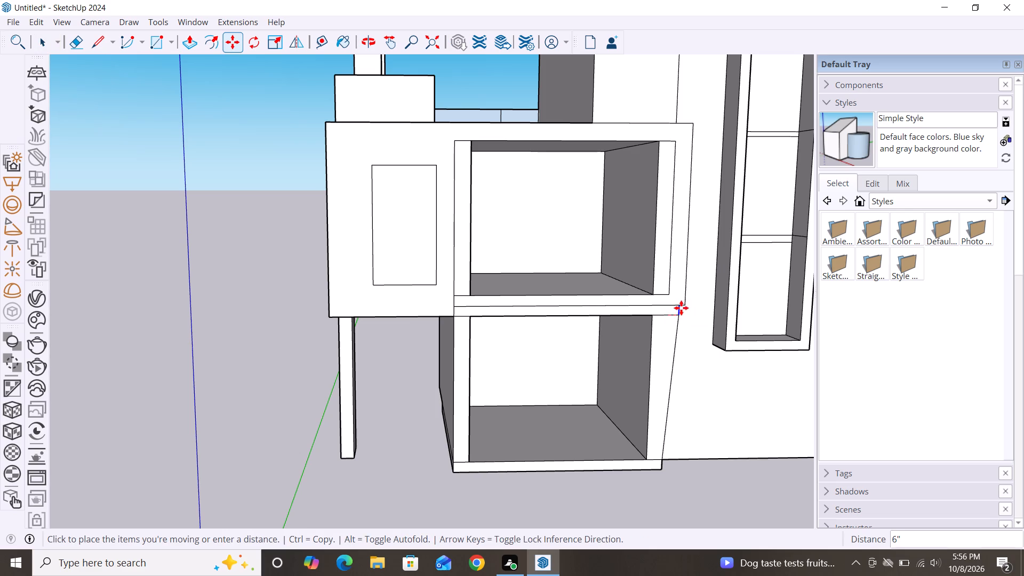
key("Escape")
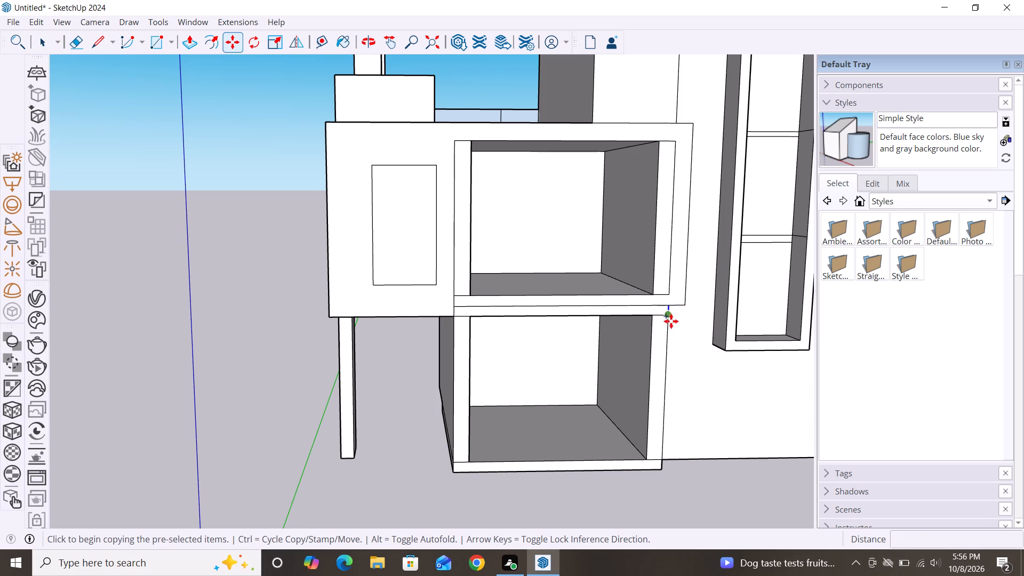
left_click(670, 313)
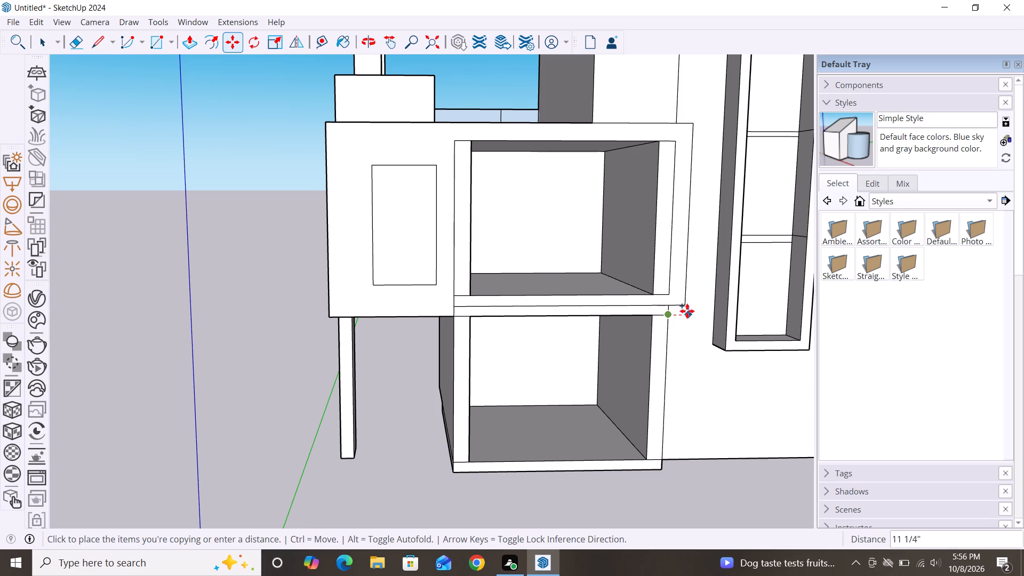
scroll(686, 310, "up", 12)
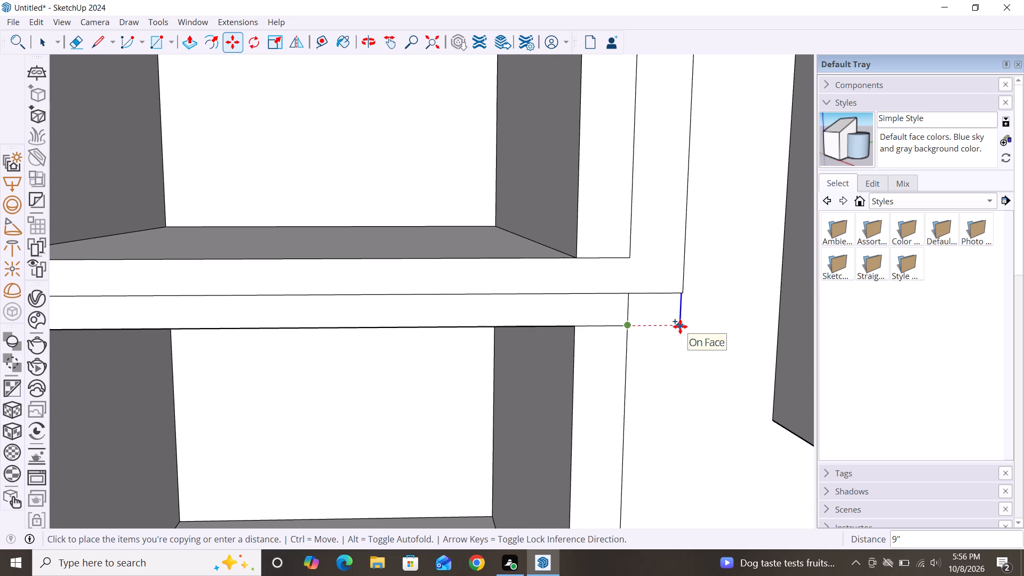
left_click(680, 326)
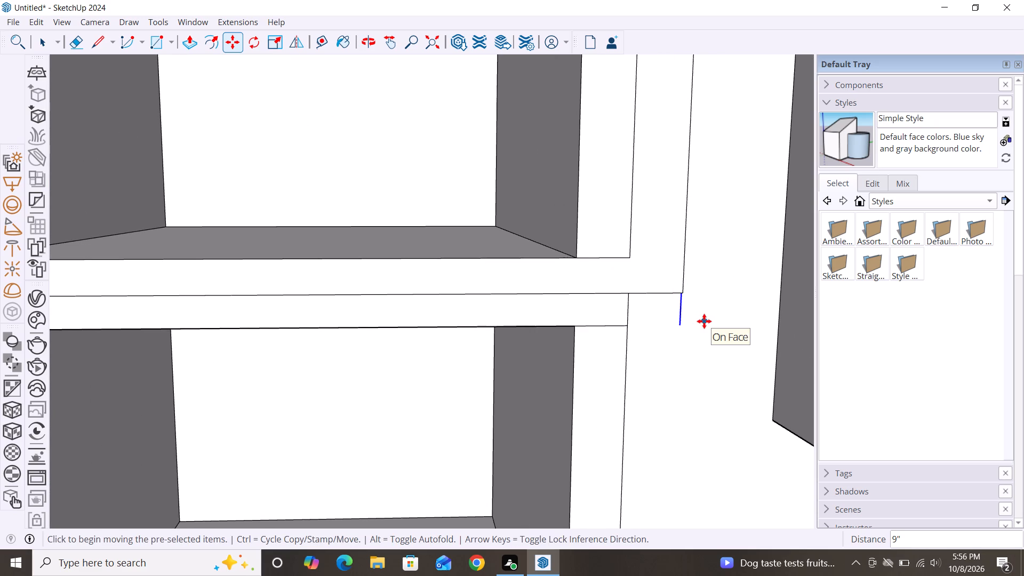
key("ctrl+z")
Copy the short vertical edge ending the band between the front openings about 9 1/4" outward, below the upper frame's lower corner.
key("space")
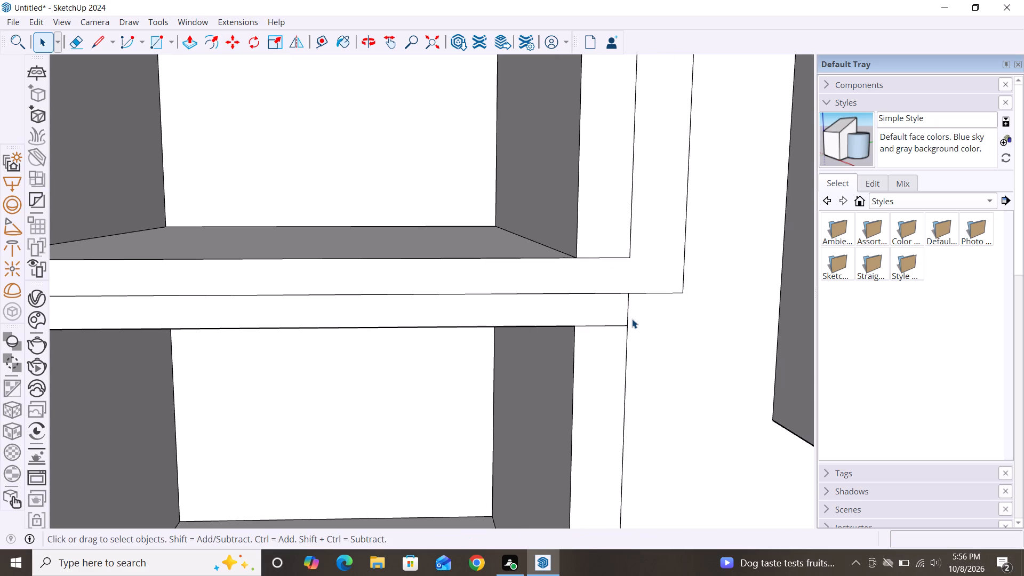
left_click(628, 315)
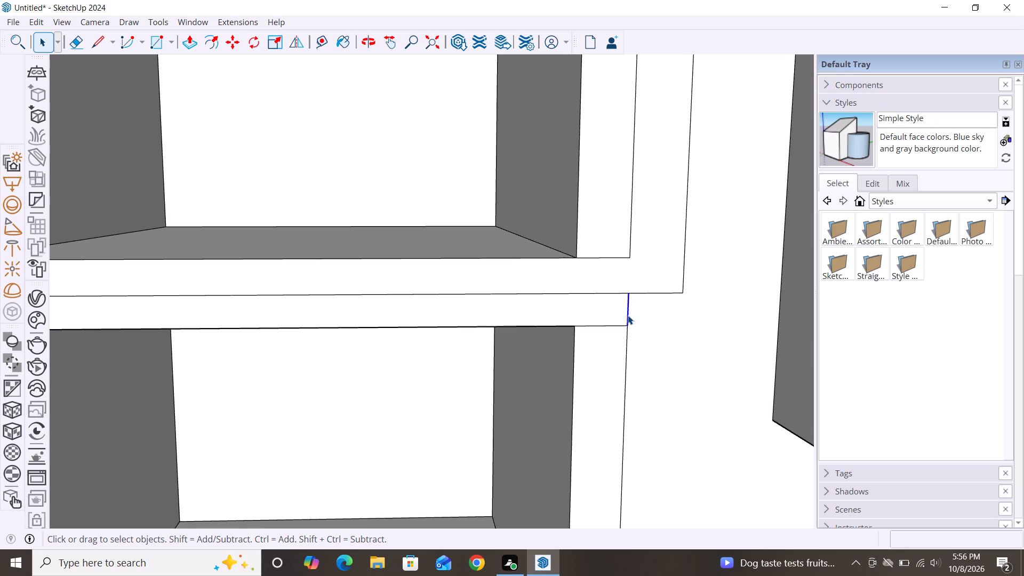
key("m")
left_click(629, 294)
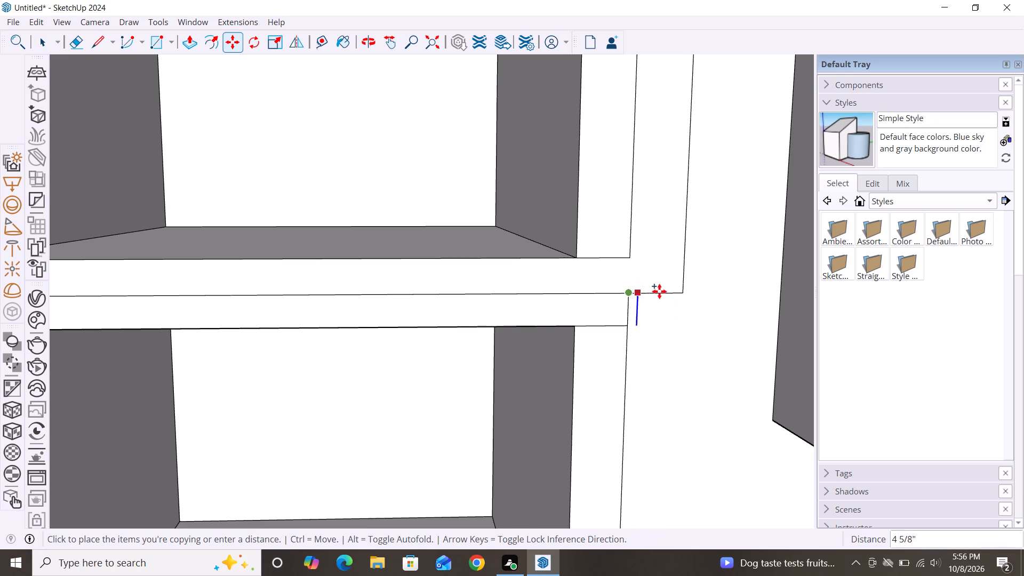
left_click(685, 298)
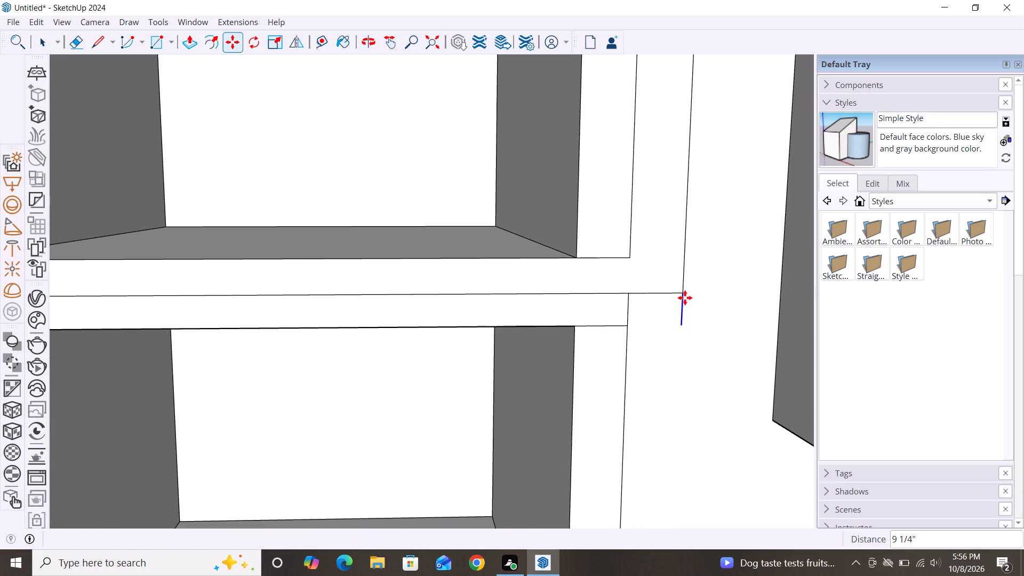
key("space")
scroll(609, 276, "down", 3)
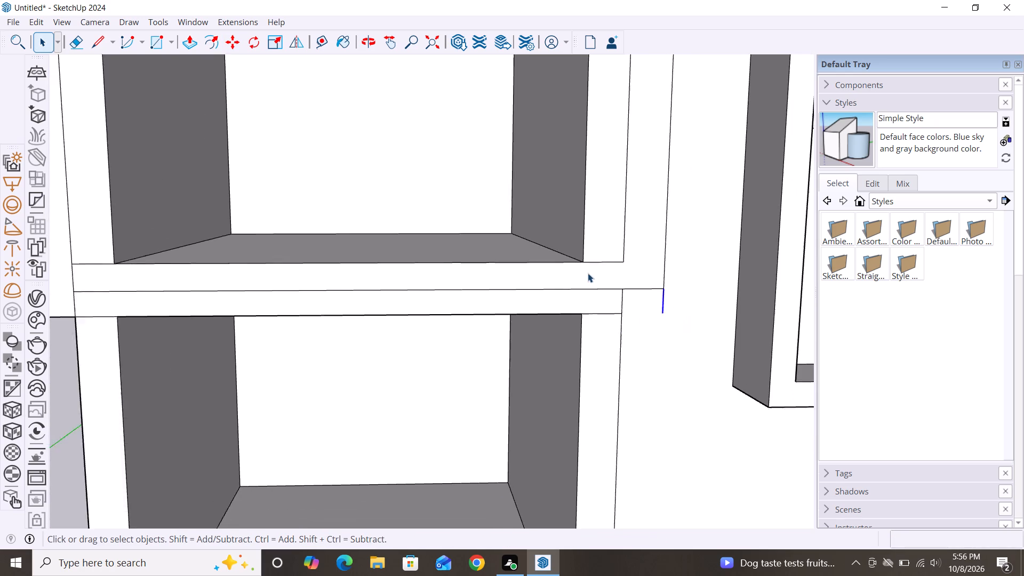
scroll(588, 273, "down", 5)
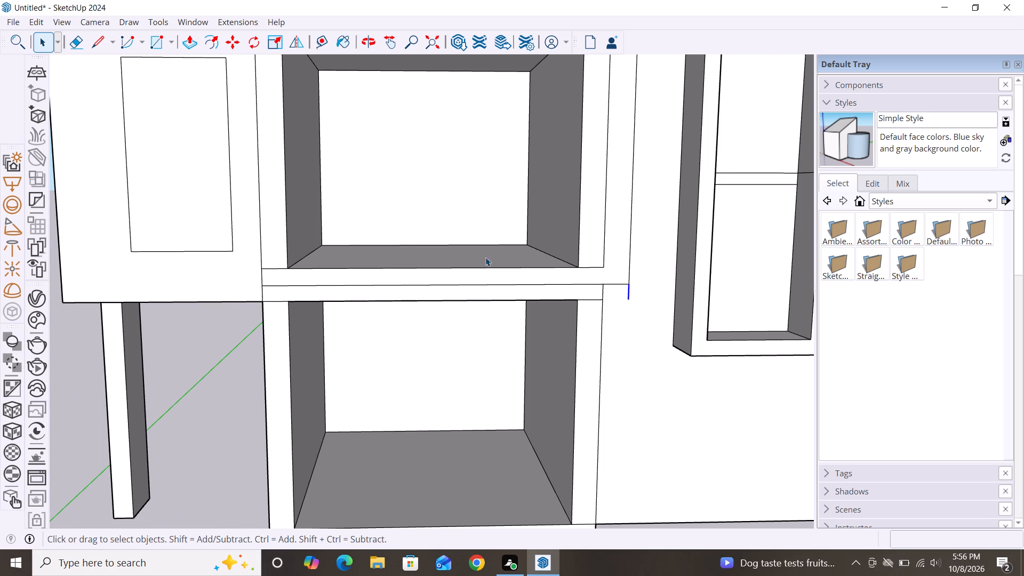
scroll(444, 234, "down", 3)
left_click(278, 409)
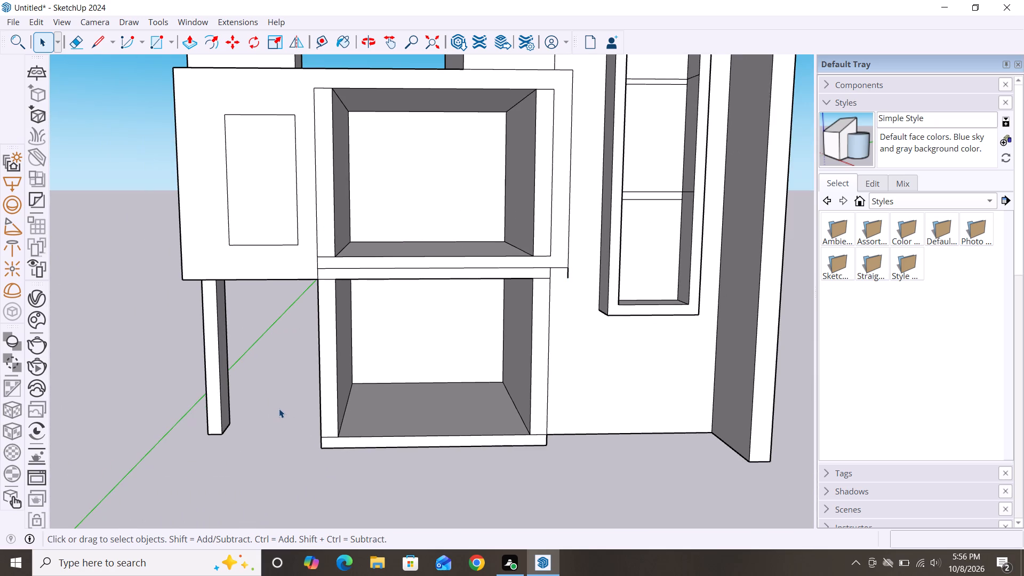
Draw a 9 1/4" line extending the band's lower edge to the bottom of the copied short vertical edge.
key("l")
scroll(569, 284, "up", 2)
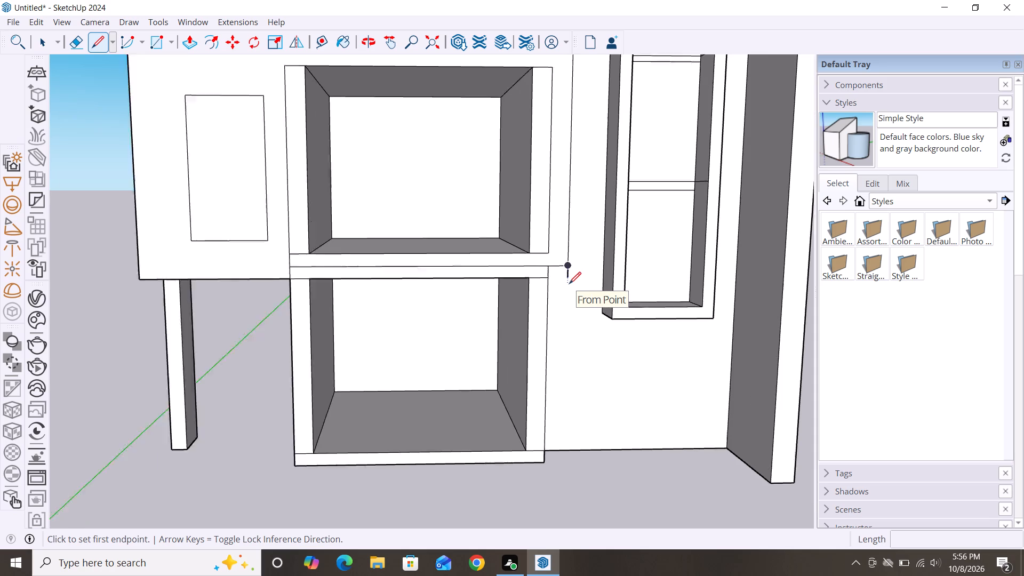
scroll(569, 284, "up", 4)
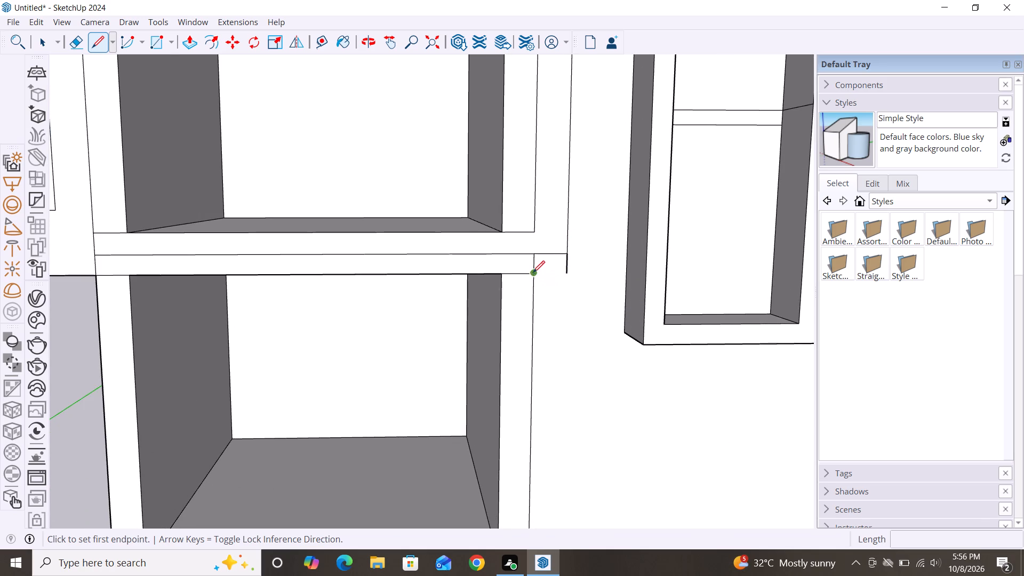
left_click_drag(533, 270, 540, 270)
left_click(569, 272)
key("space")
Delete the leftover dividing edges inside the band: the short and long horizontal lines and the short vertical line near its outer end.
scroll(542, 218, "down", 8)
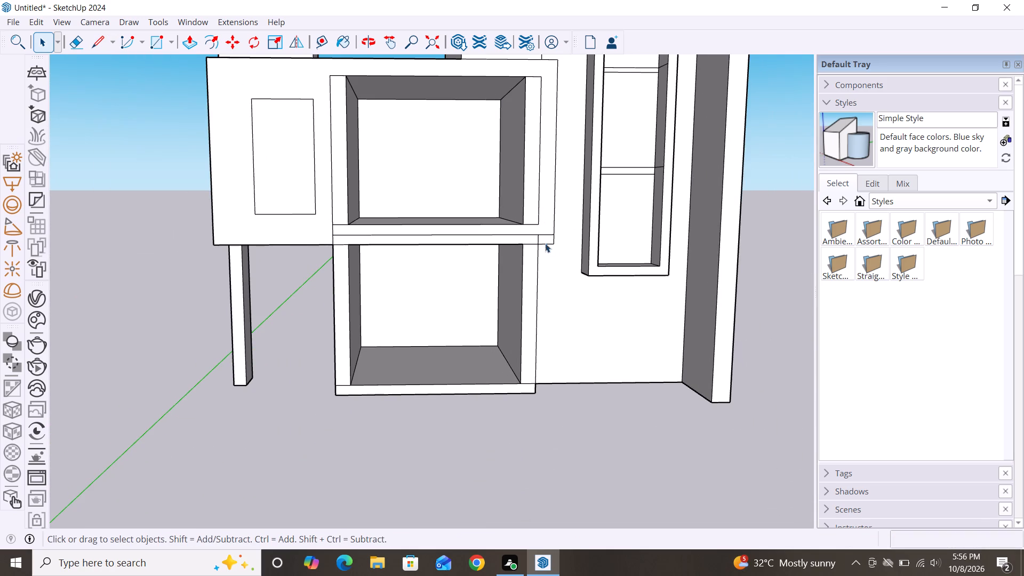
left_click(545, 234)
key("Delete")
scroll(476, 250, "down", 2)
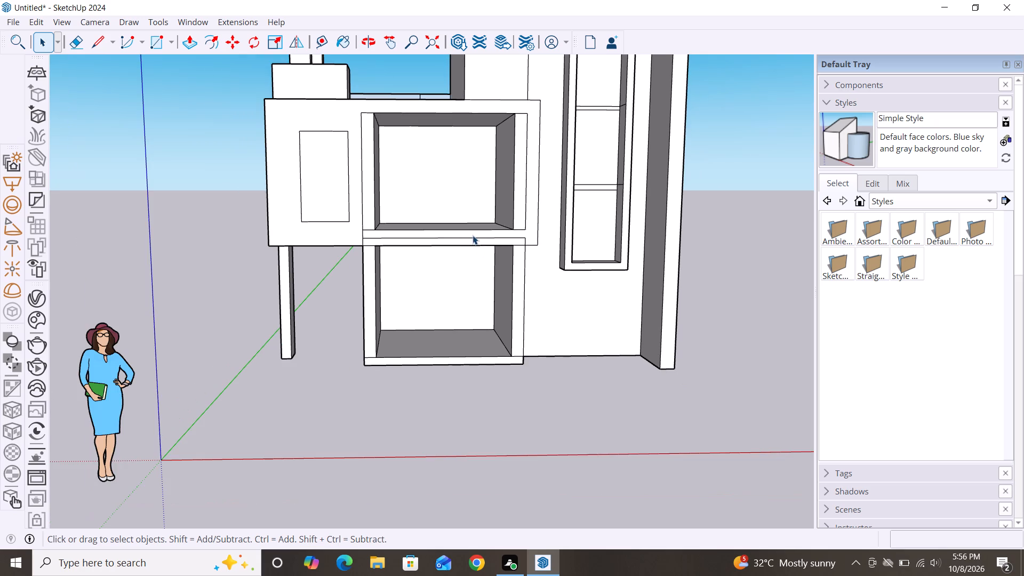
scroll(460, 221, "up", 7)
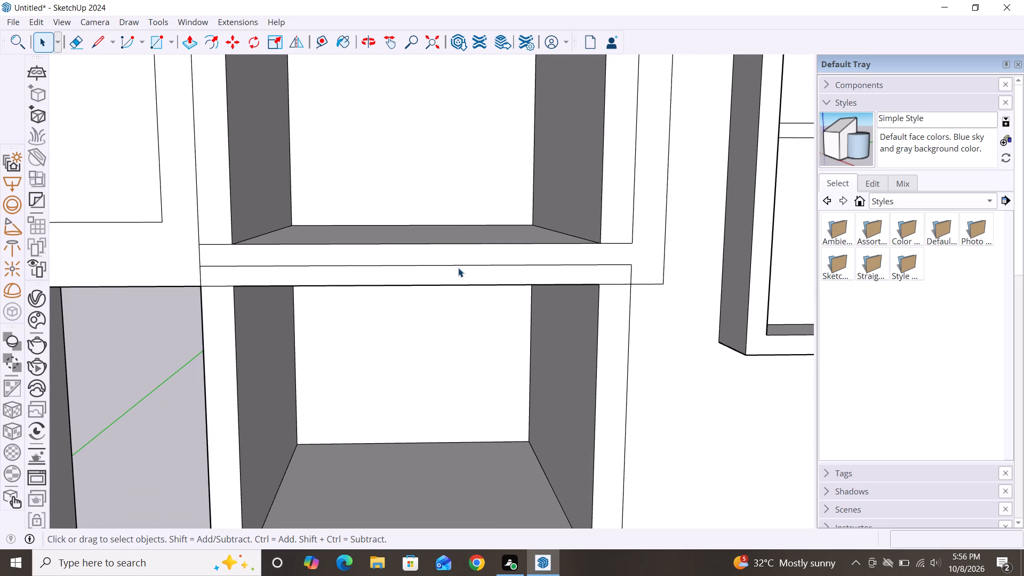
left_click(465, 266)
key("Delete")
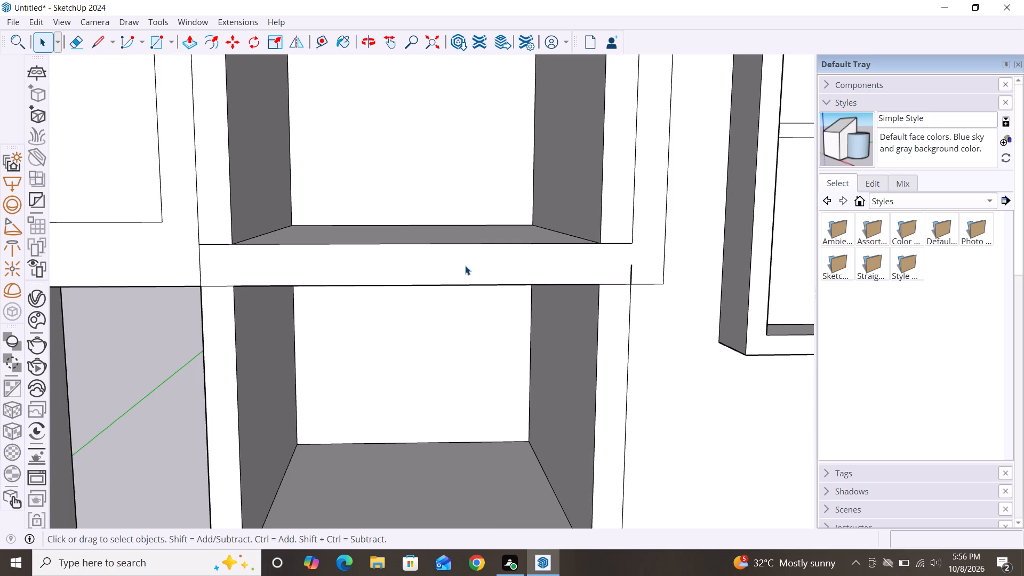
scroll(443, 209, "down", 6)
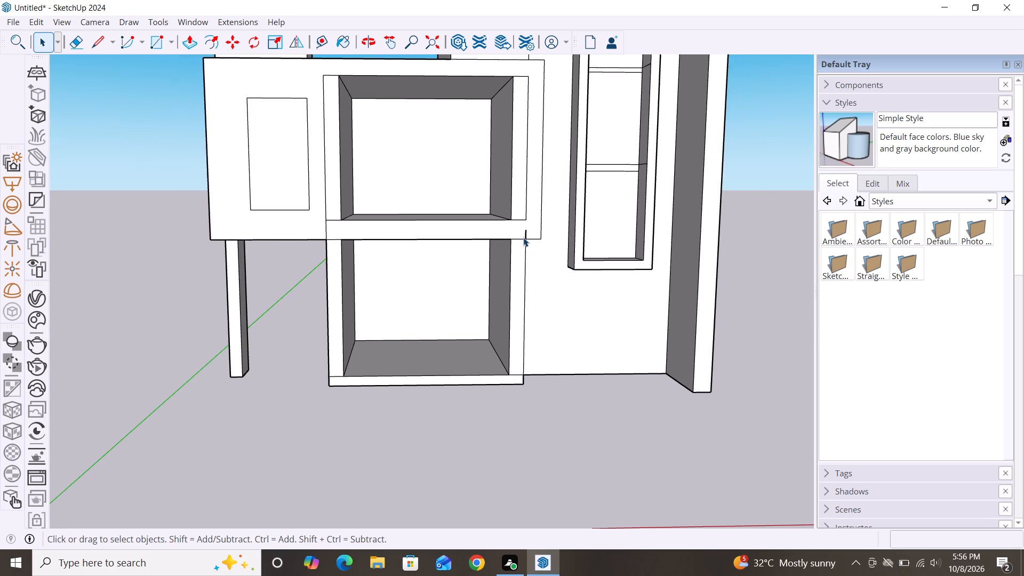
left_click(525, 235)
key("Delete")
Draw a 7' vertical line across the lower front opening, from its bottom sill up to the band's underside.
scroll(407, 230, "down", 5)
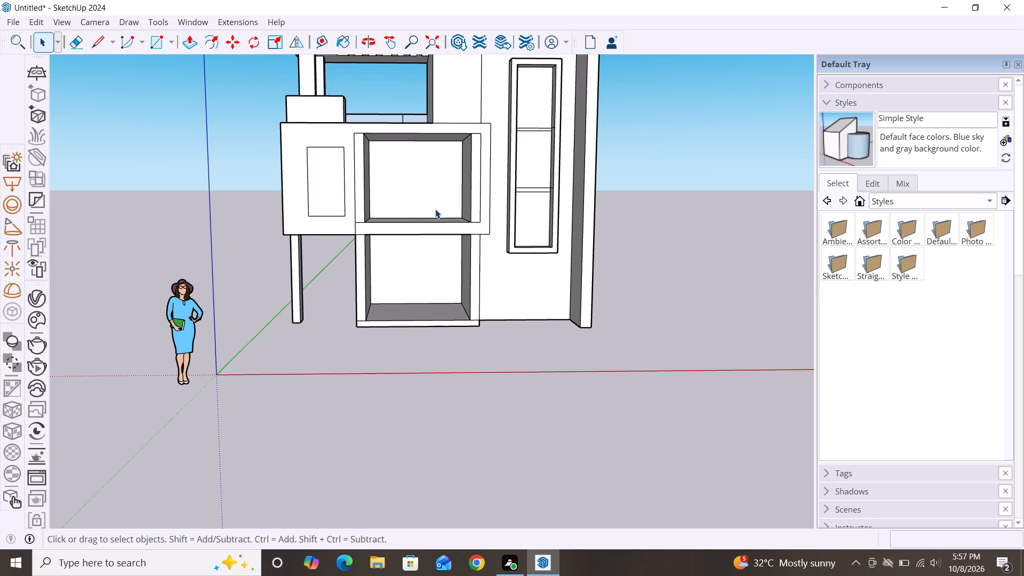
scroll(435, 209, "down", 2)
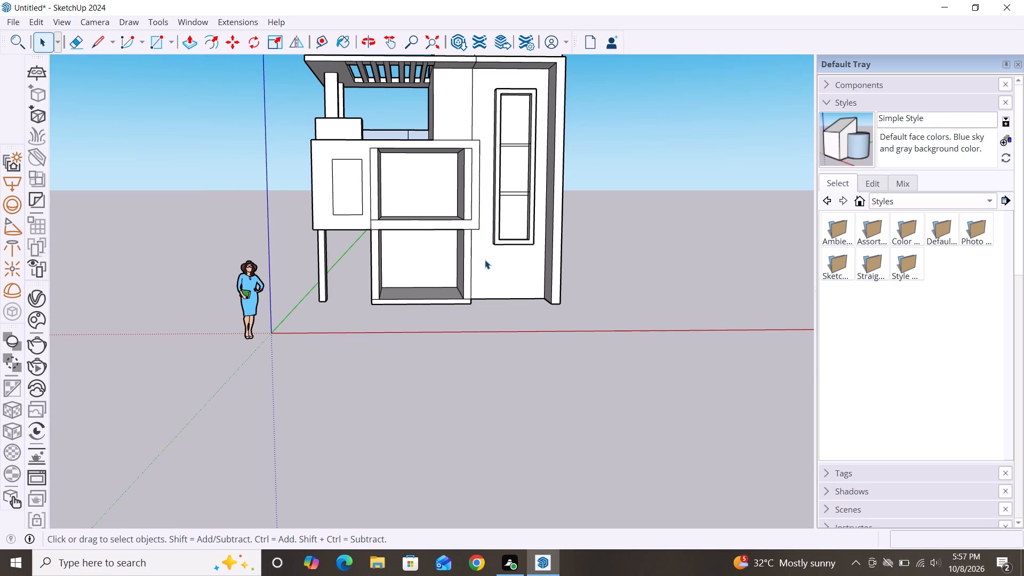
middle_click_drag(485, 260, 426, 262)
scroll(454, 249, "up", 3)
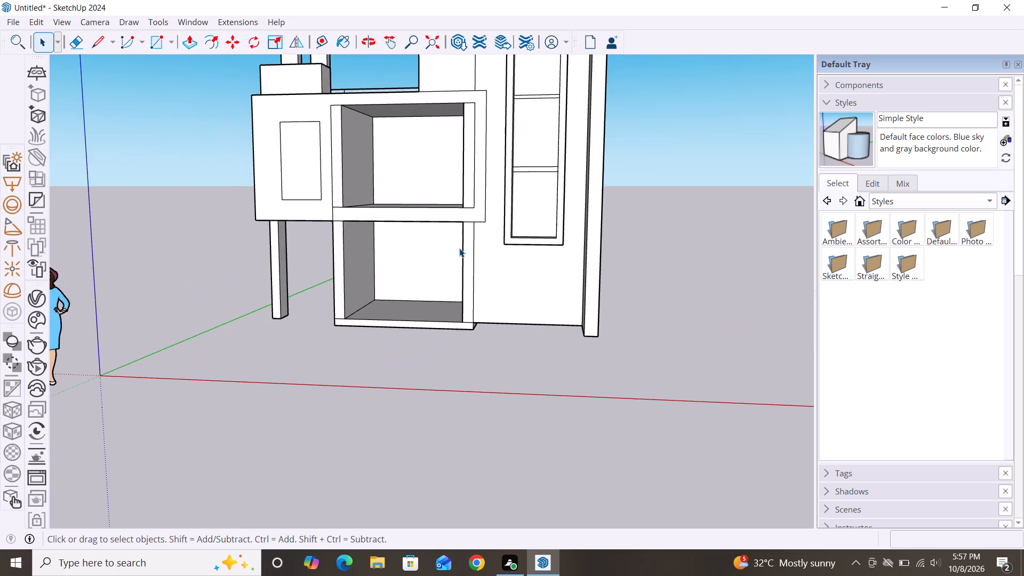
scroll(459, 248, "down", 2)
key("l")
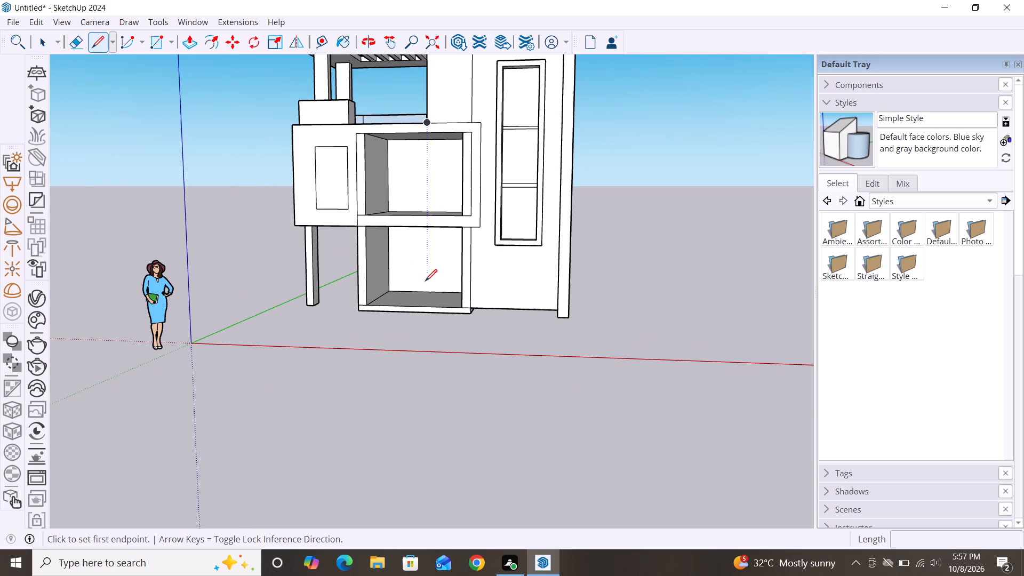
left_click(429, 307)
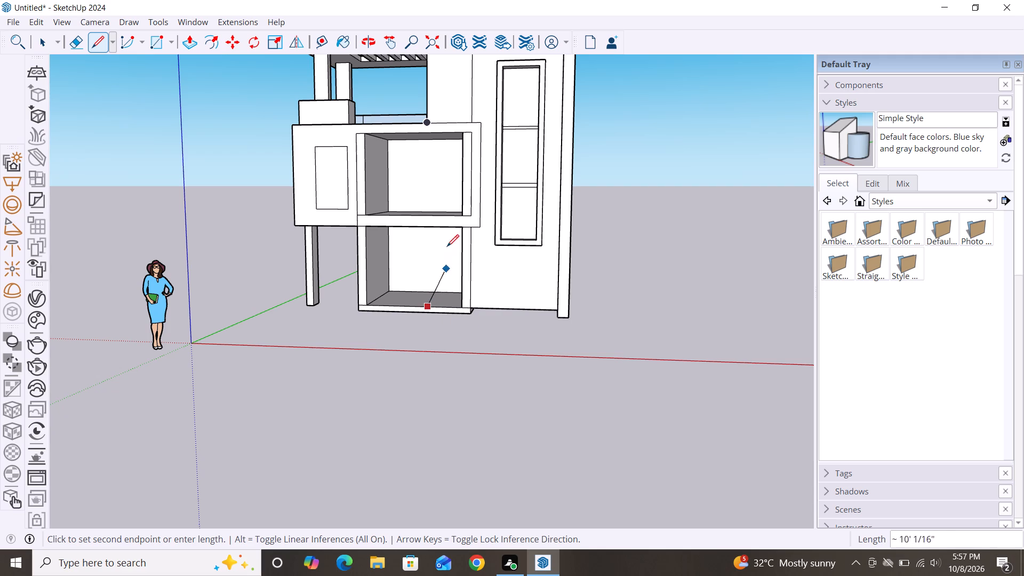
double_click(429, 226)
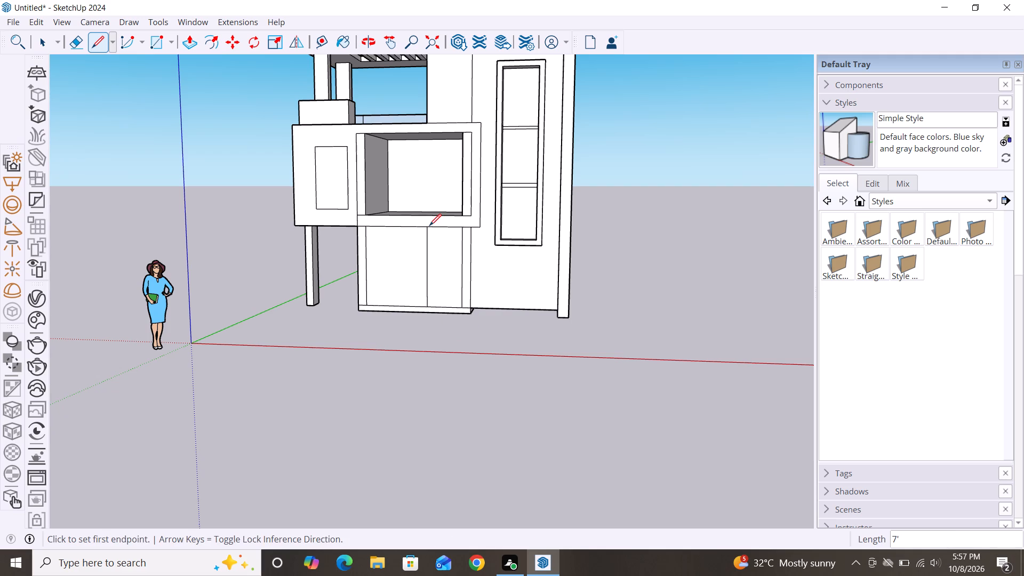
key("space")
Delete the wider face beside the new vertical line to reopen that part of the lower opening.
left_click(402, 257)
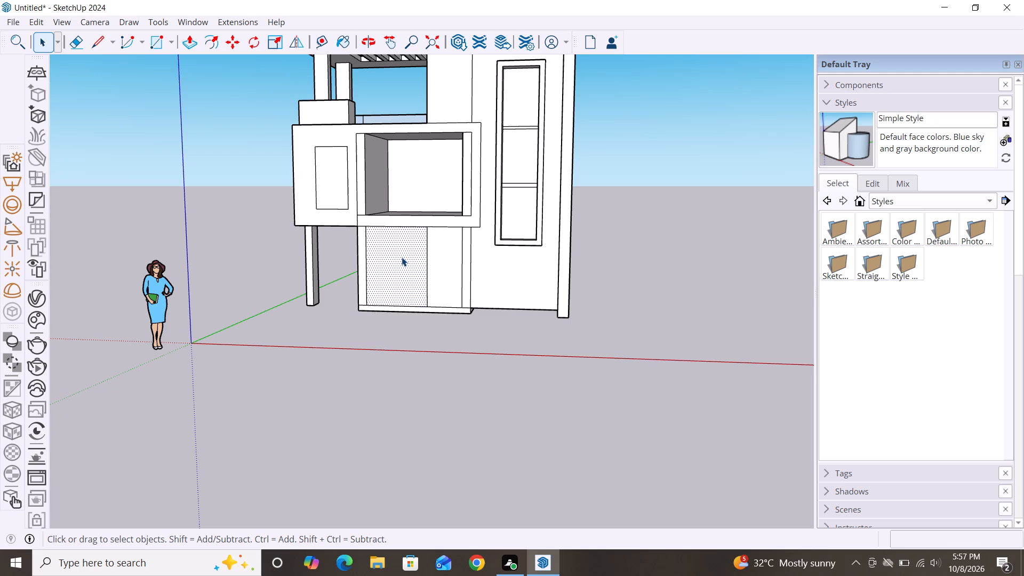
key("Delete")
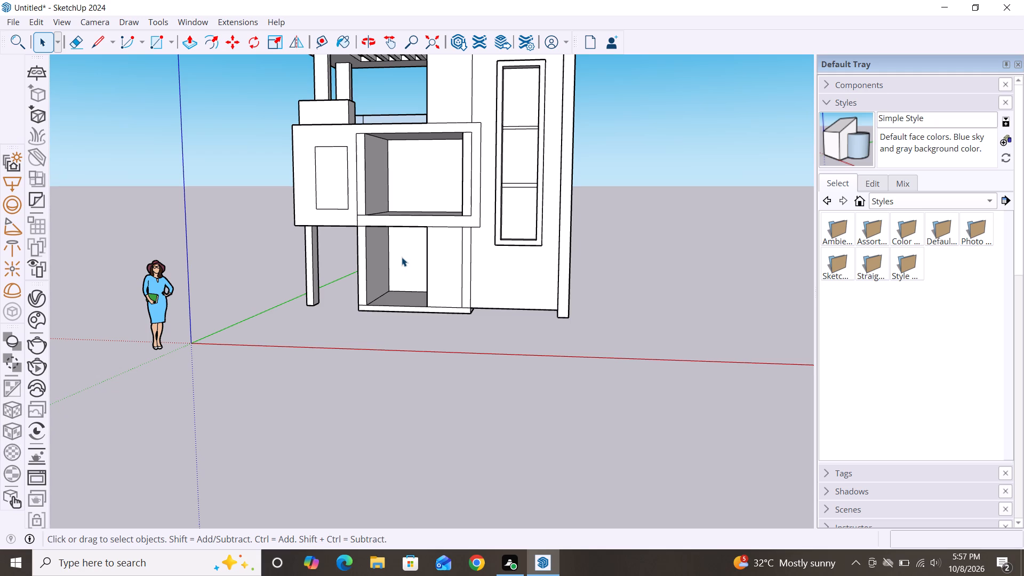
Delete the two short vertical edge segments separating the band from the small window's wall face.
scroll(447, 240, "down", 4)
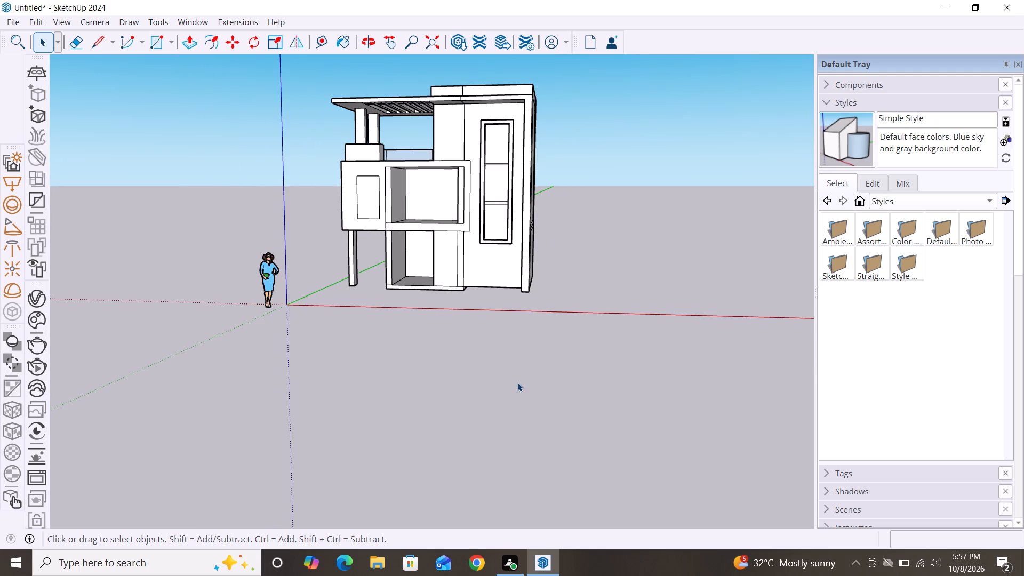
middle_click_drag(517, 382, 607, 381)
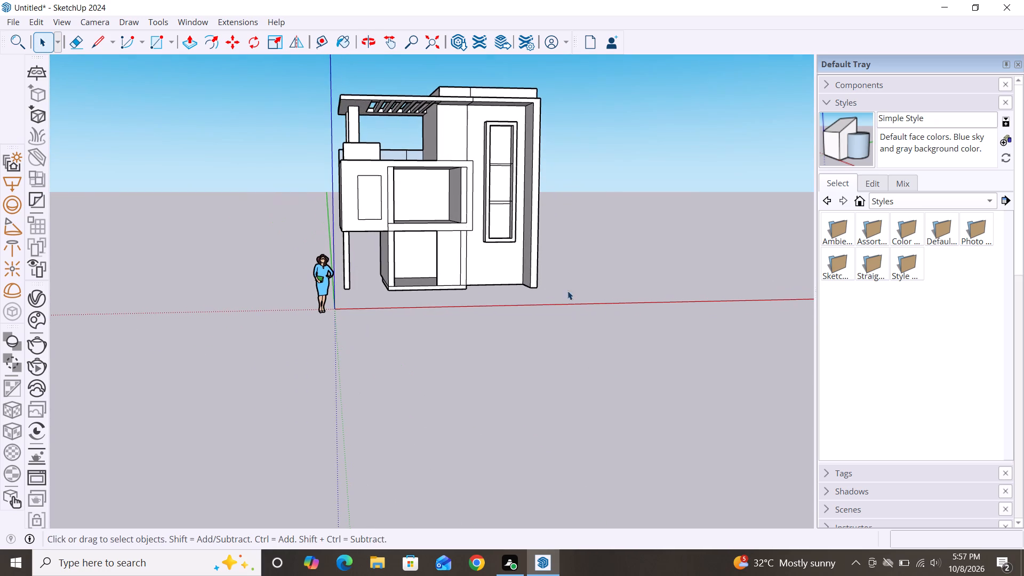
scroll(463, 238, "up", 5)
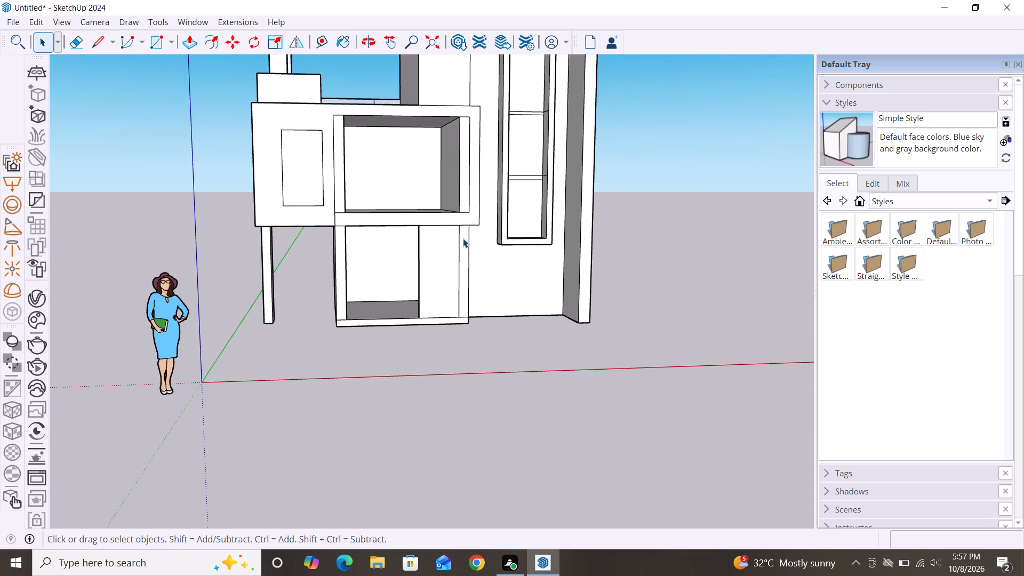
key("p")
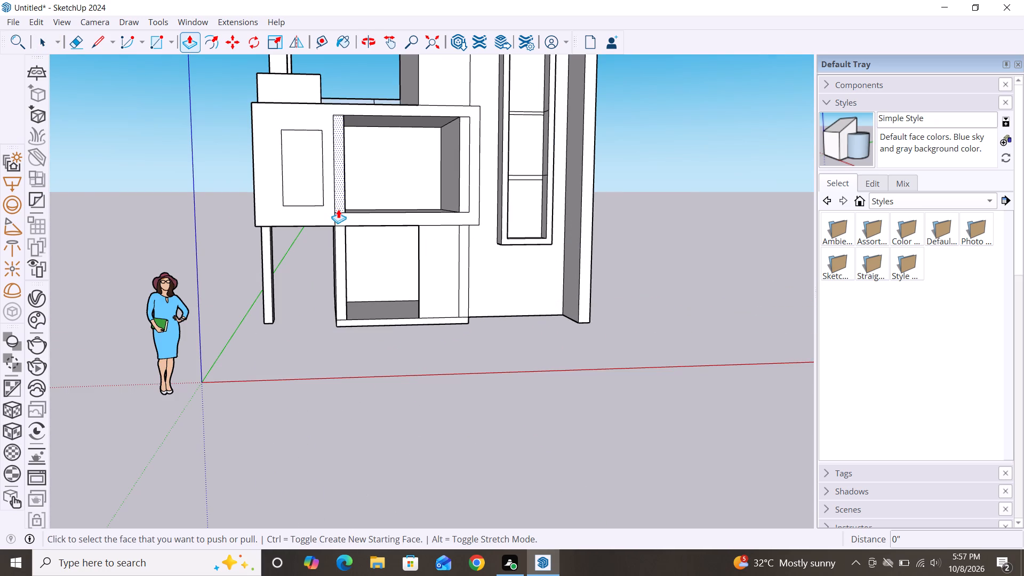
key("v")
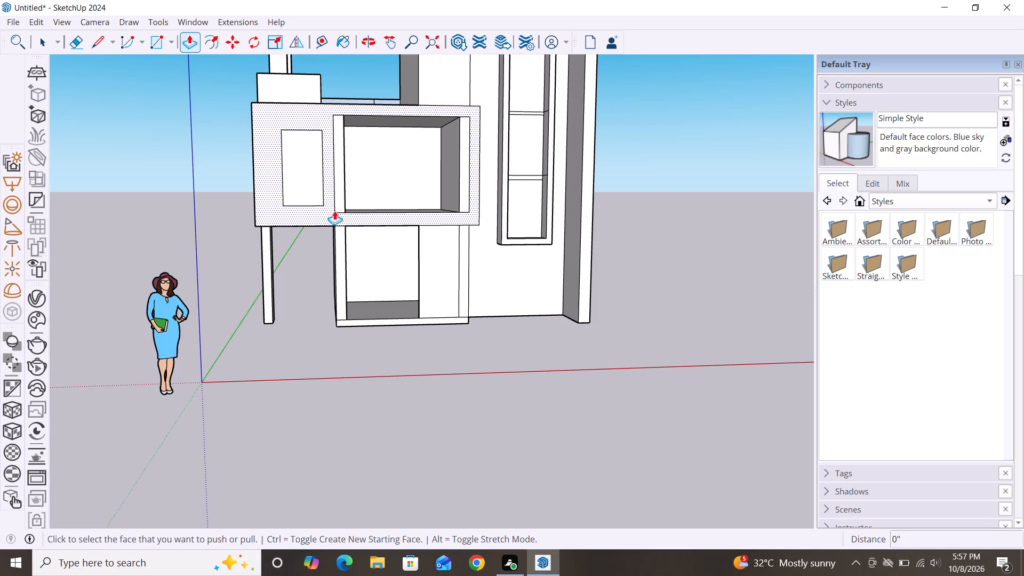
key("Escape")
scroll(345, 221, "up", 6)
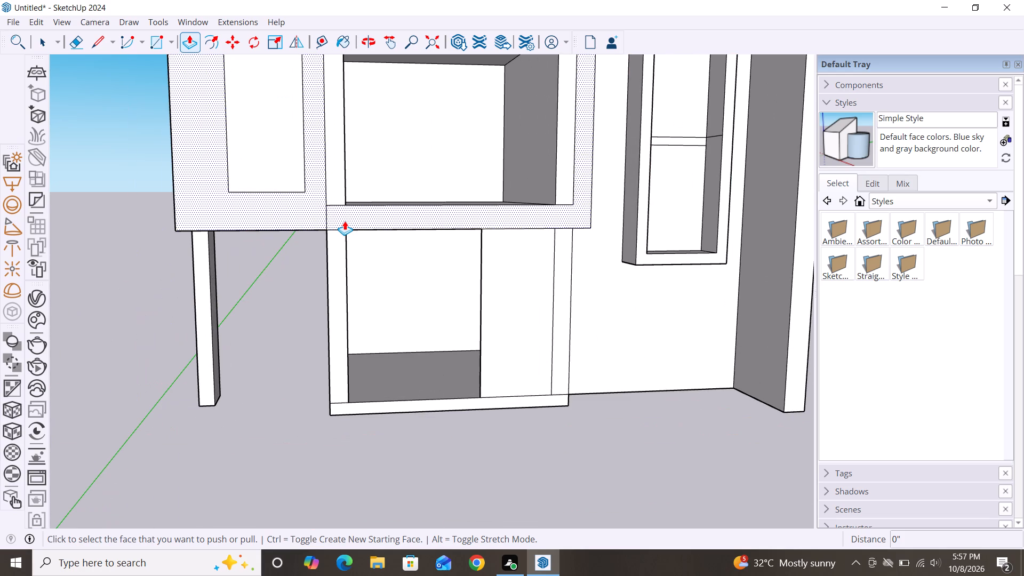
key("space")
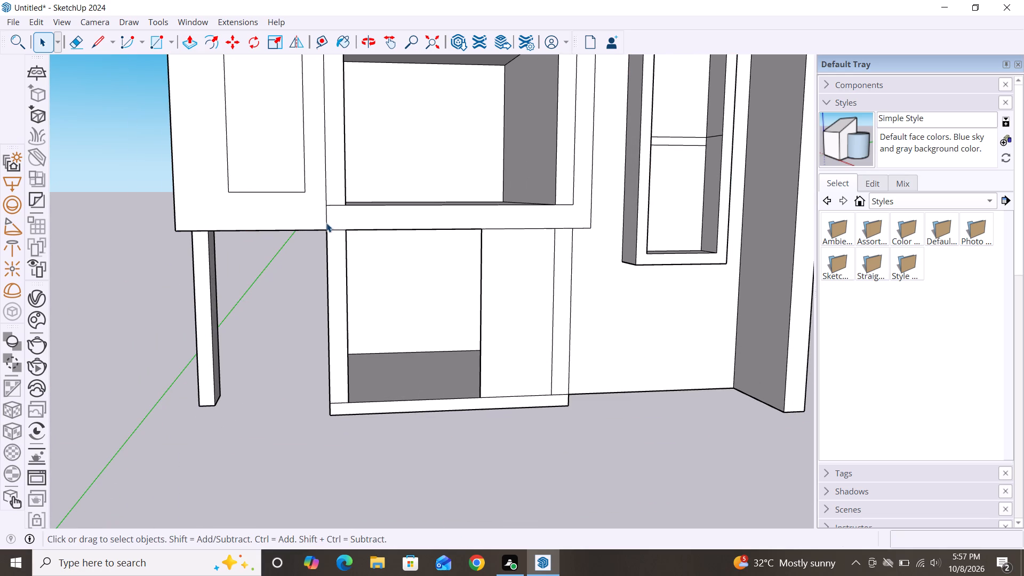
left_click(326, 223)
key("Delete")
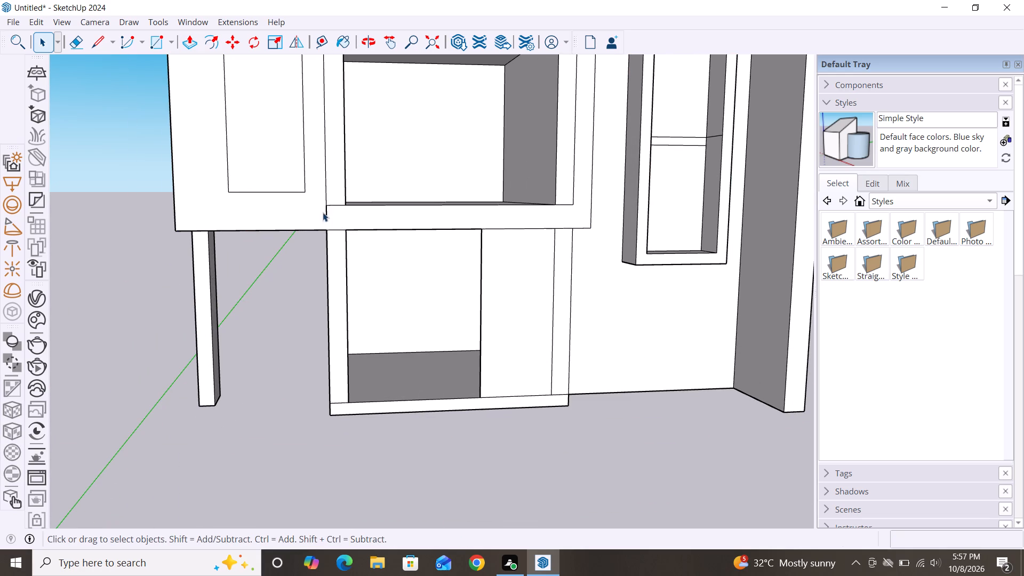
left_click(327, 211)
key("Delete")
scroll(334, 211, "down", 3)
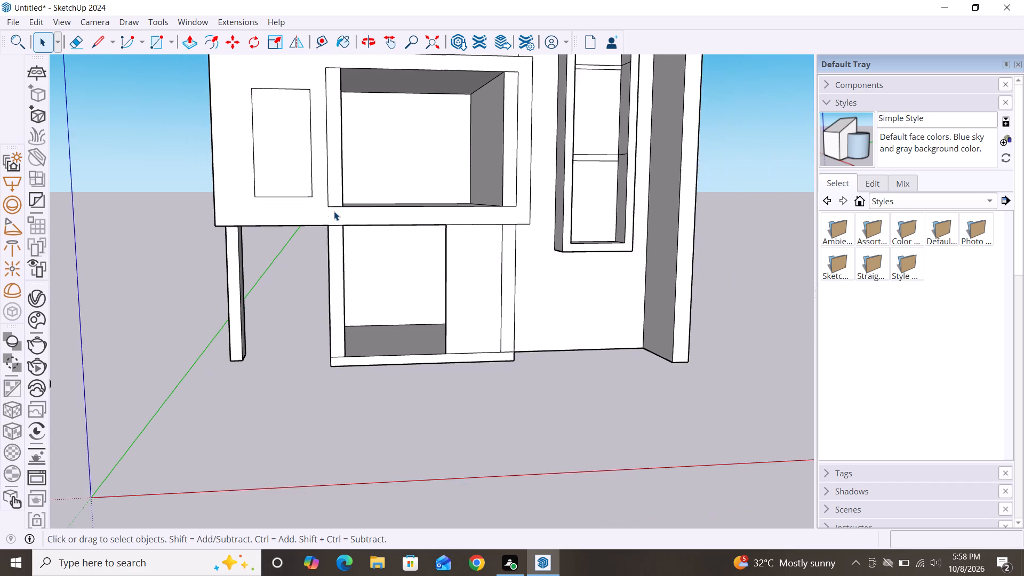
Push/Pull the merged upper-storey front face, including the band, outward by about 1' 6".
scroll(334, 211, "down", 6)
middle_click_drag(414, 265, 364, 257)
key("p")
left_click(348, 211)
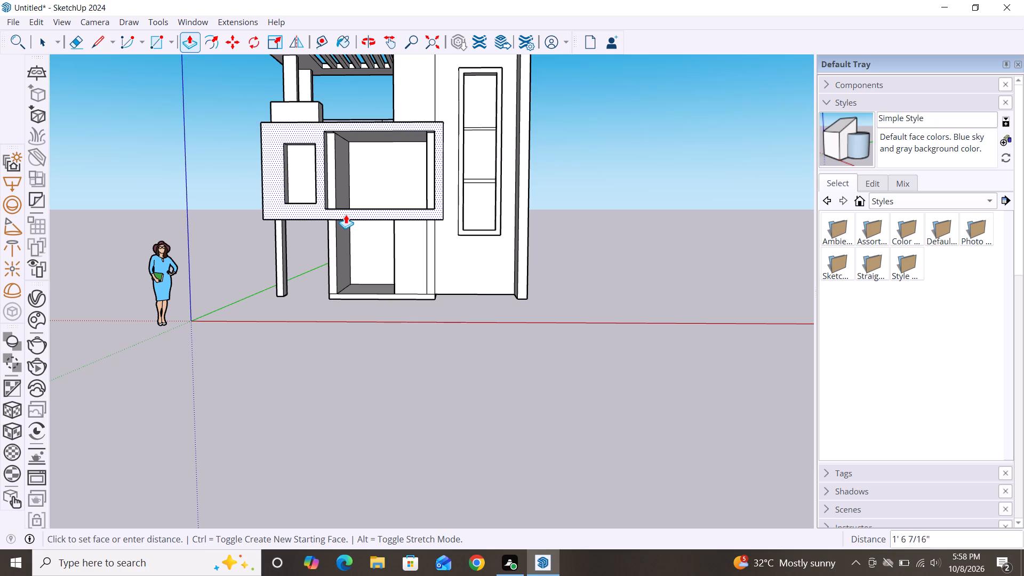
left_click(346, 214)
key("space")
Examine the house front from several angles, covering the projecting upper face, its recessed openings and the lower opening.
scroll(370, 170, "down", 4)
middle_click_drag(398, 295, 471, 308)
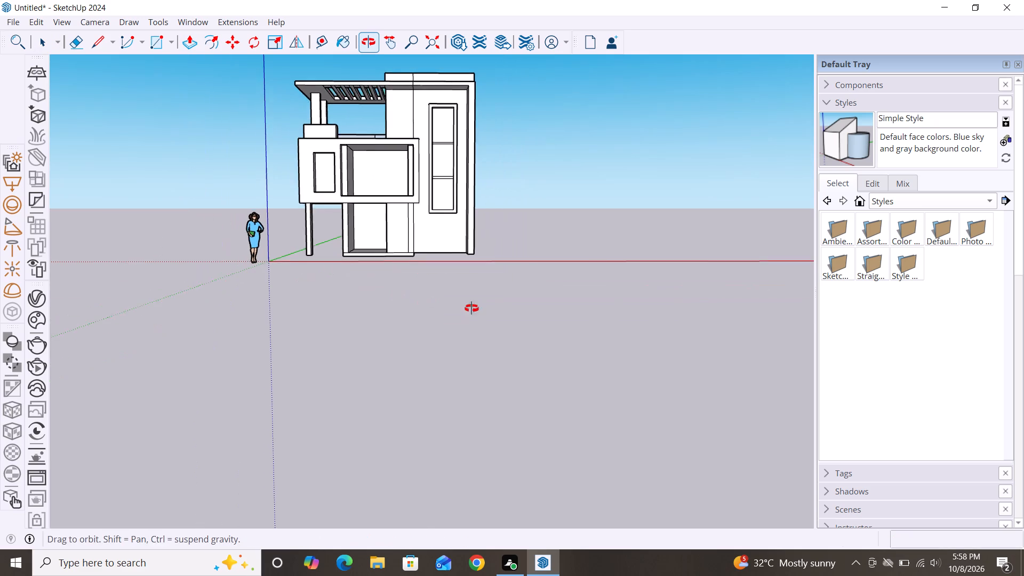
middle_click_drag(471, 308, 477, 311)
middle_click_drag(444, 316, 409, 310)
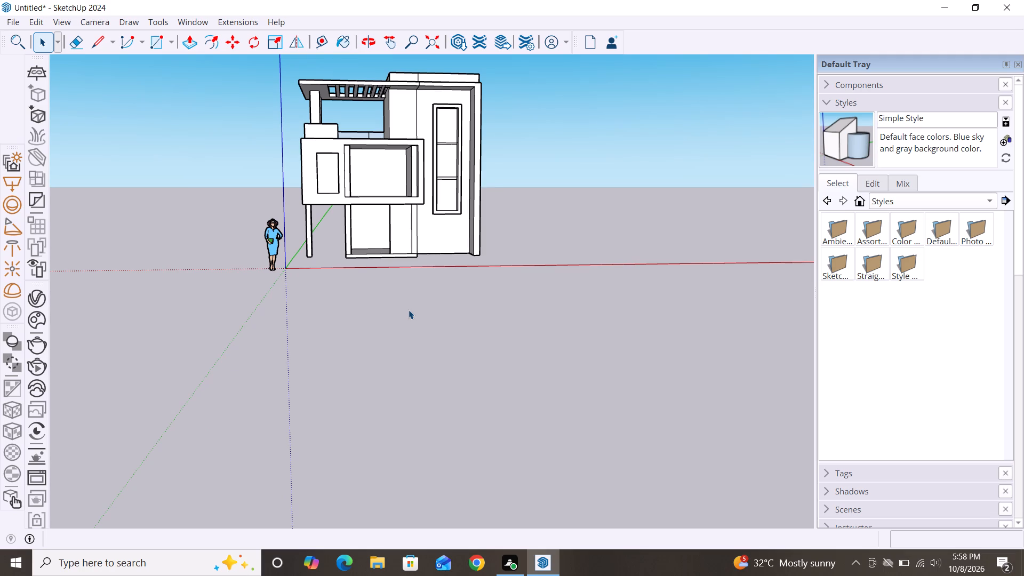
scroll(645, 210, "down", 2)
middle_click_drag(588, 269, 558, 275)
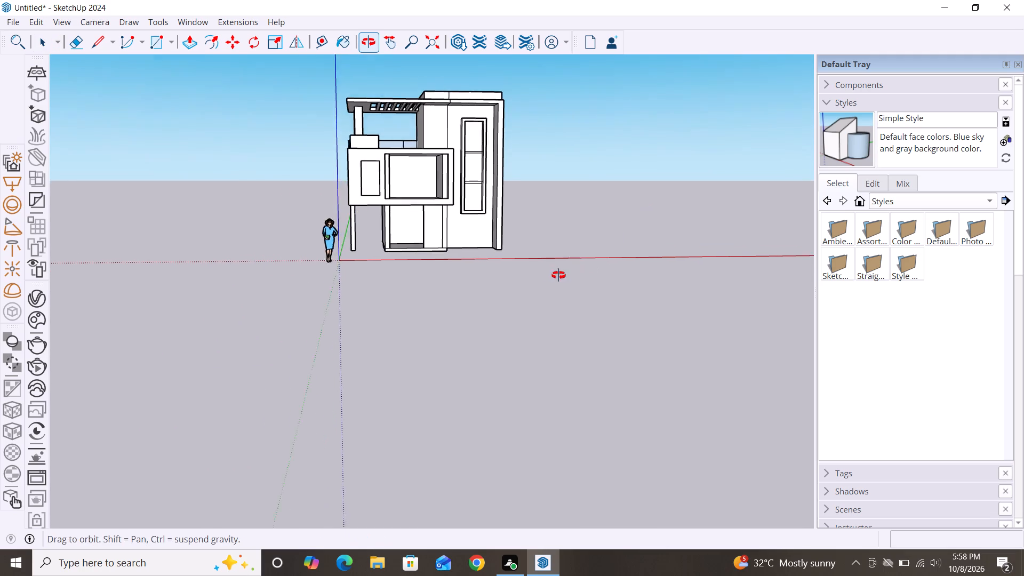
middle_click_drag(558, 275, 519, 271)
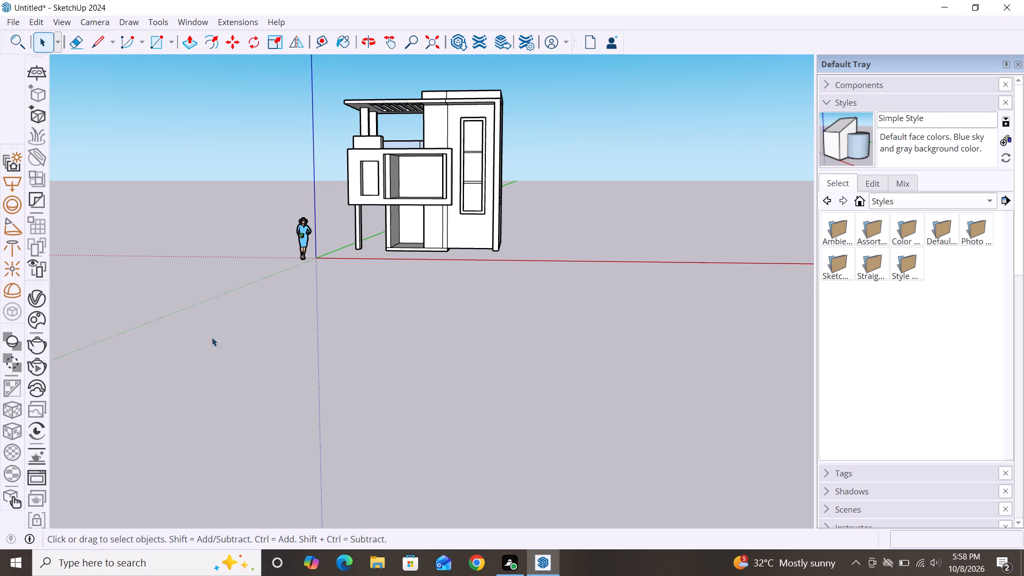
scroll(363, 172, "up", 5)
scroll(363, 172, "down", 1)
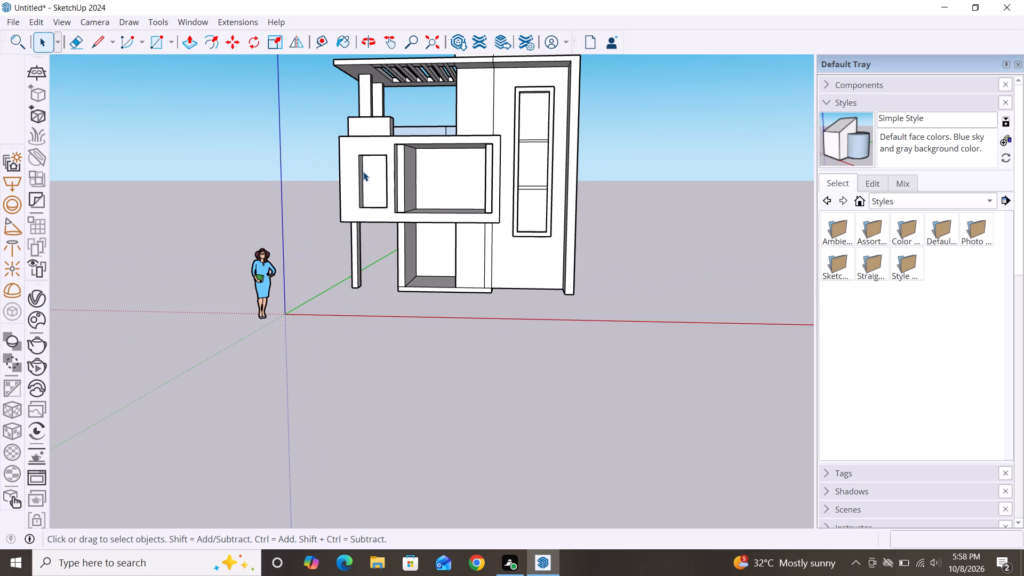
middle_click_drag(420, 222, 469, 241)
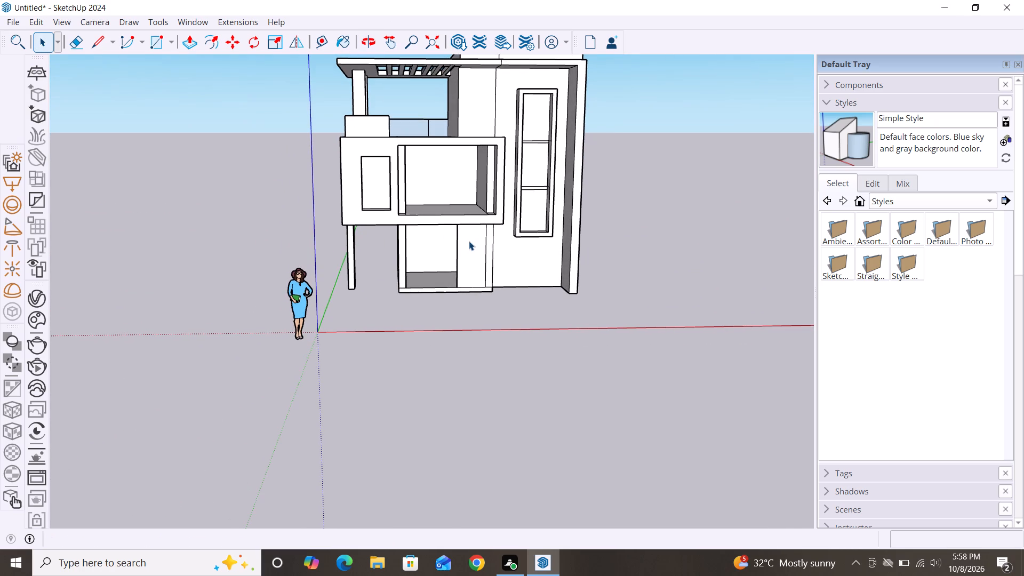
scroll(412, 194, "up", 7)
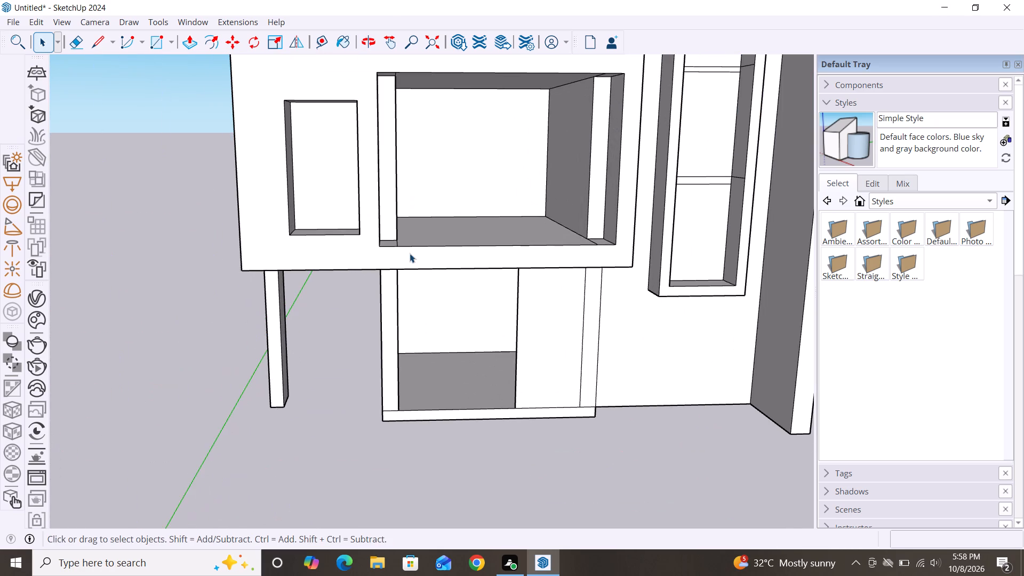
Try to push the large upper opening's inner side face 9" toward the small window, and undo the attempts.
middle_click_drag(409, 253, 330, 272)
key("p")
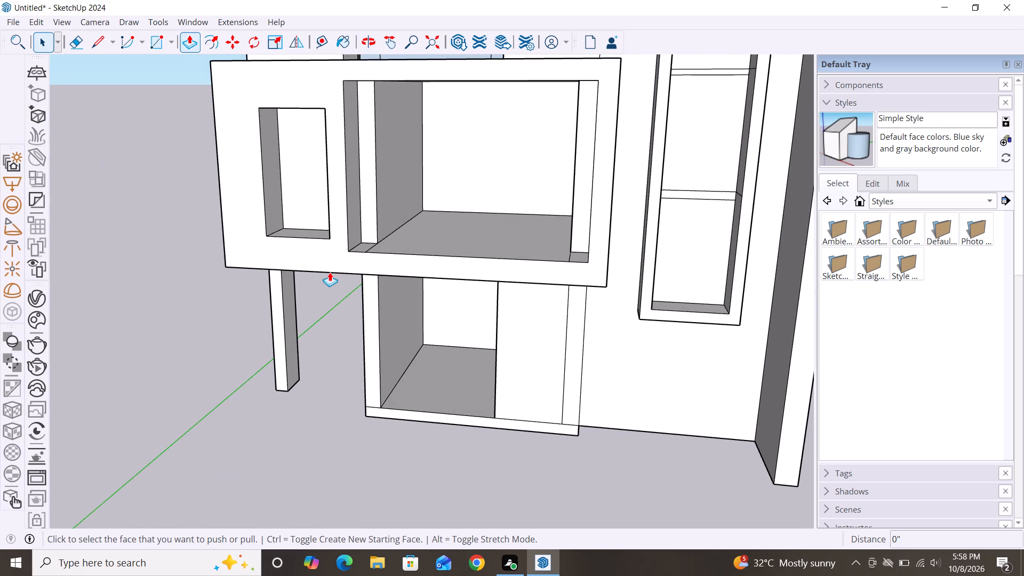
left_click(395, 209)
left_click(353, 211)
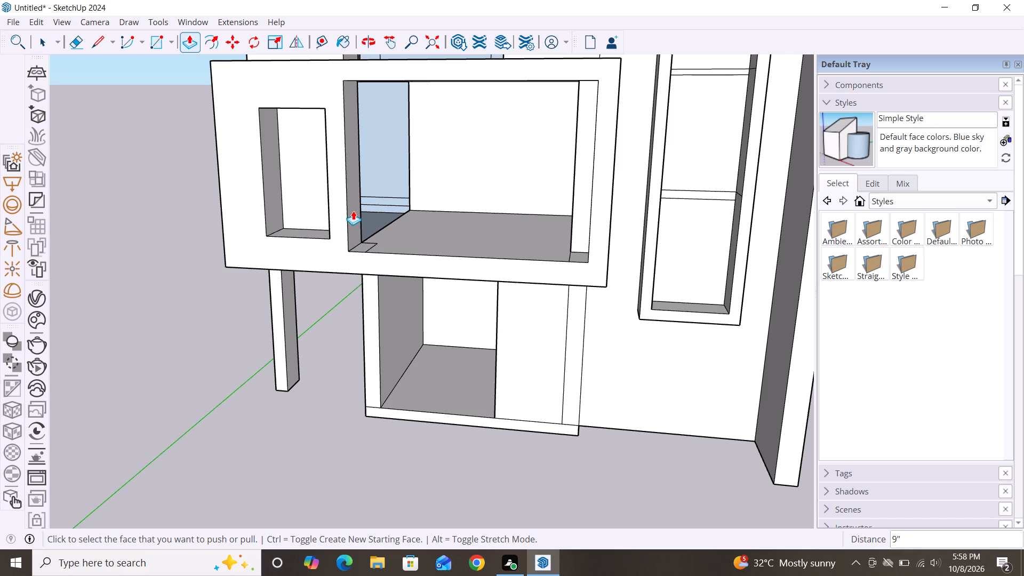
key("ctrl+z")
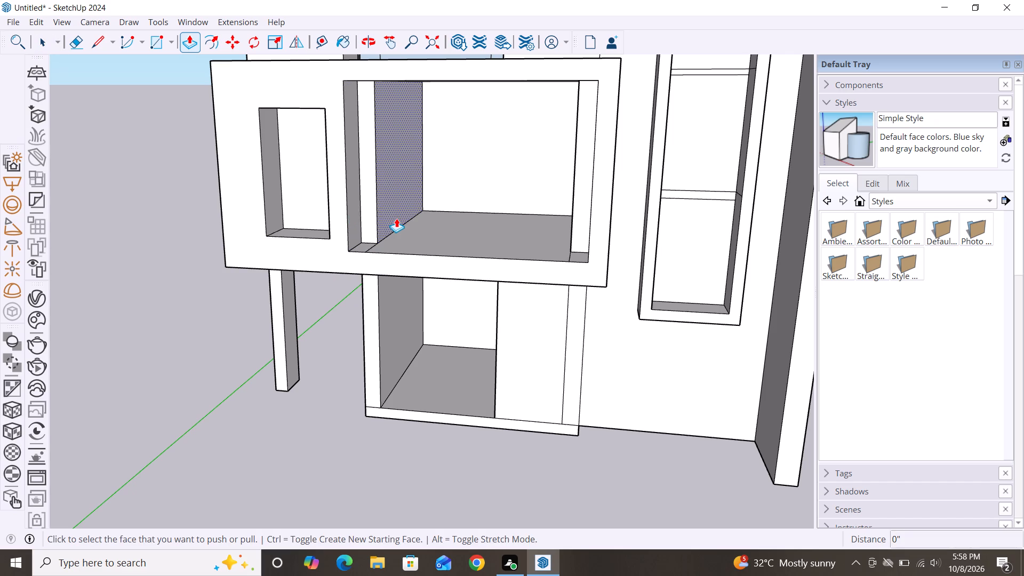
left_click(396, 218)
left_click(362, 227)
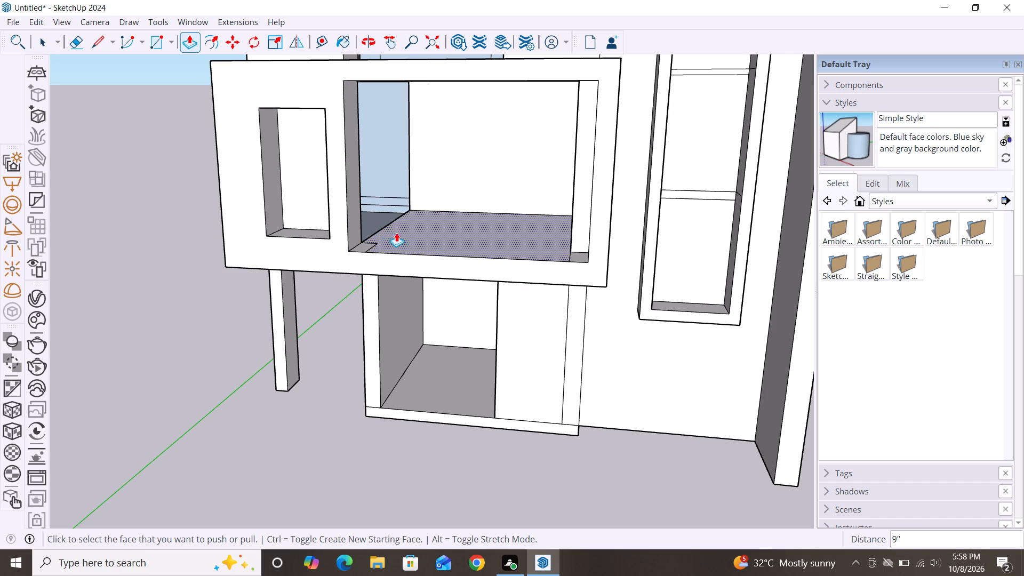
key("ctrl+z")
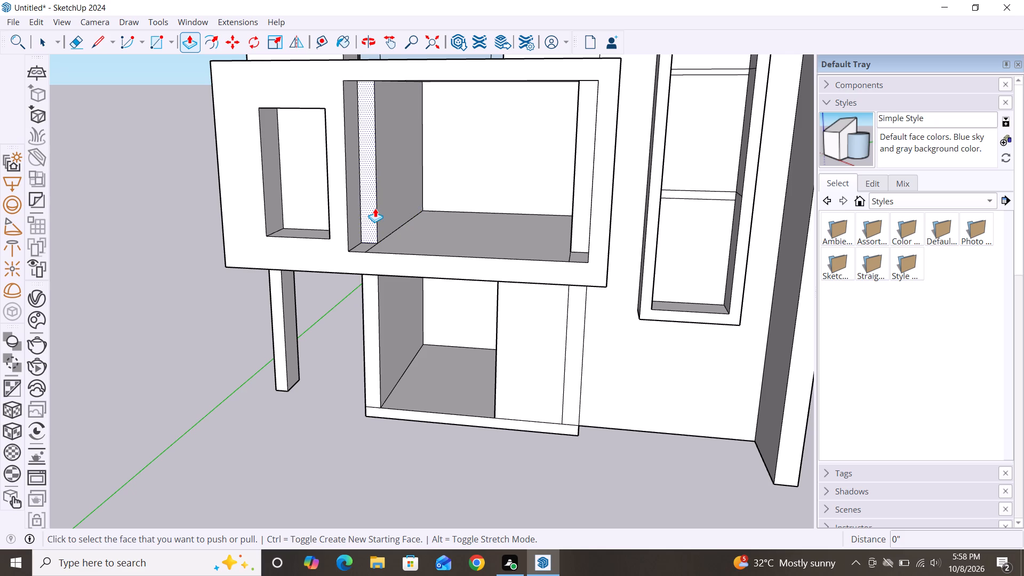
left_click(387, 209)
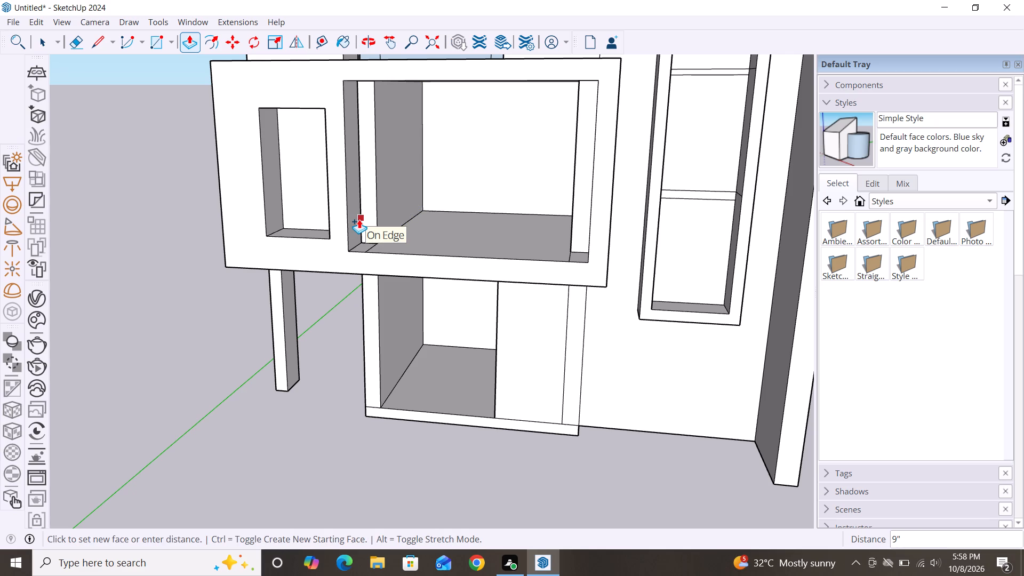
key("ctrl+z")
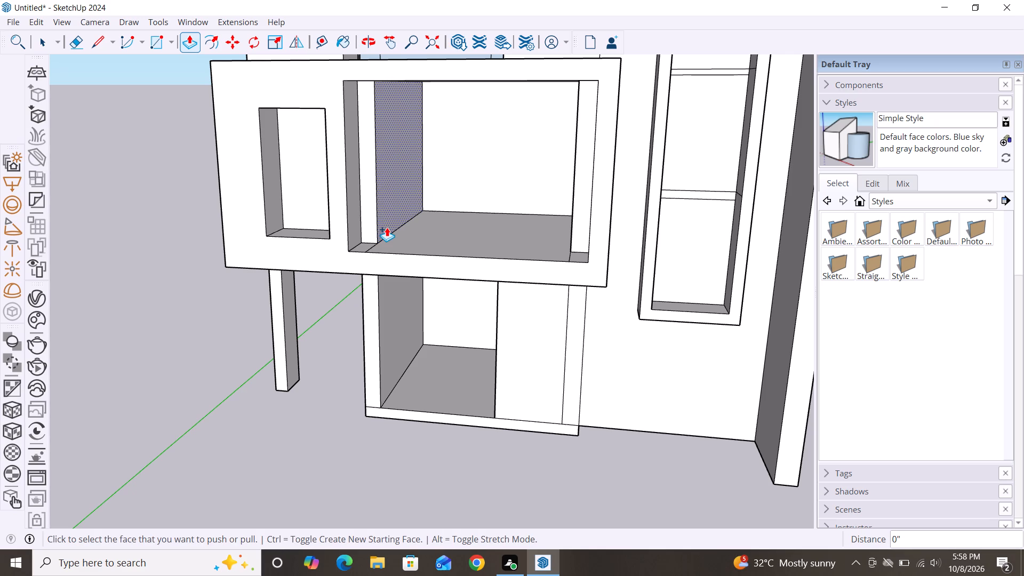
Delete the large upper opening's inner side face and the narrow front strip beside it, on the small window's side.
left_click(387, 227)
key("Delete")
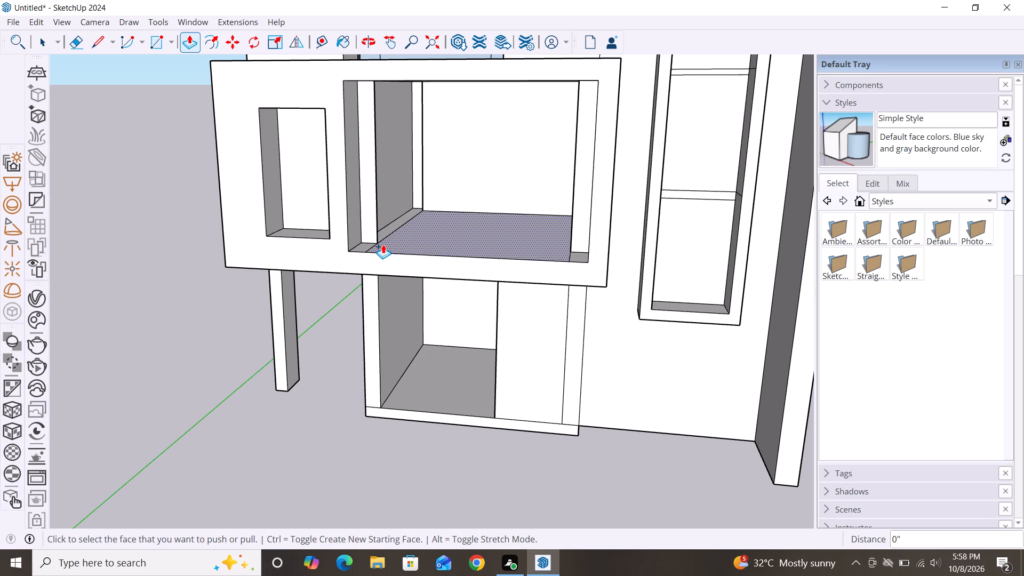
scroll(383, 244, "down", 8)
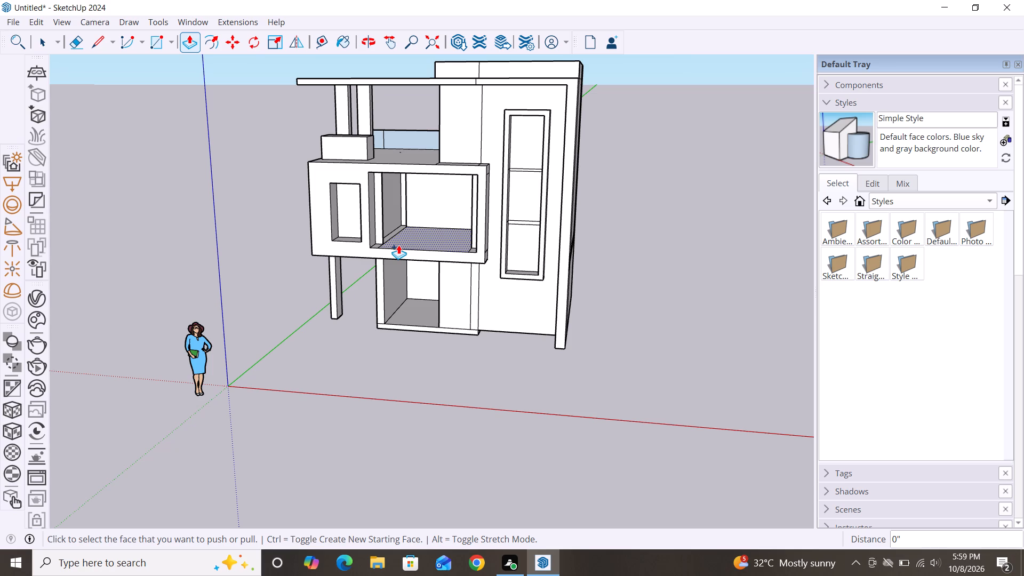
scroll(398, 245, "up", 5)
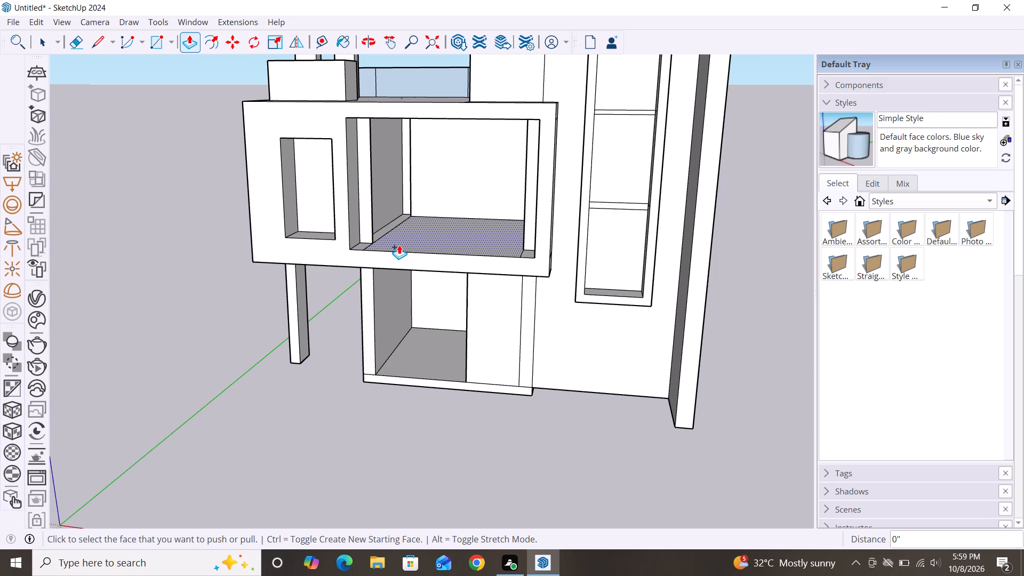
scroll(371, 231, "up", 8)
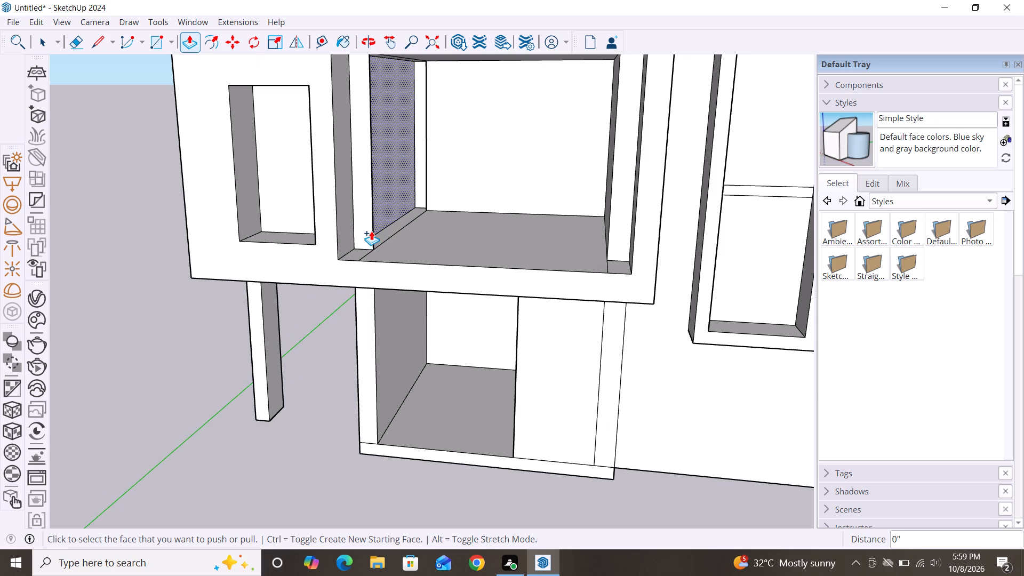
key("space")
double_click(362, 221)
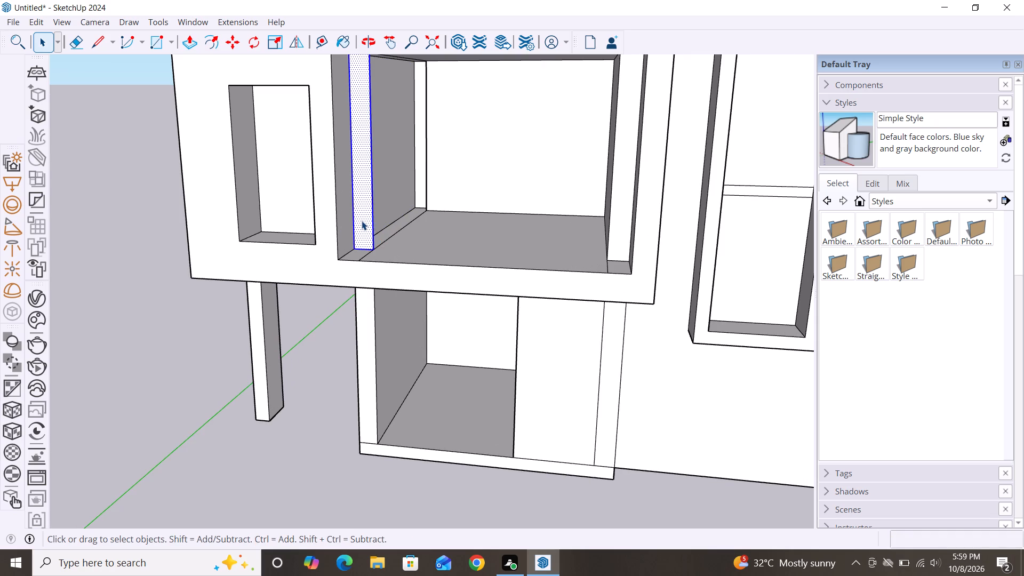
key("Delete")
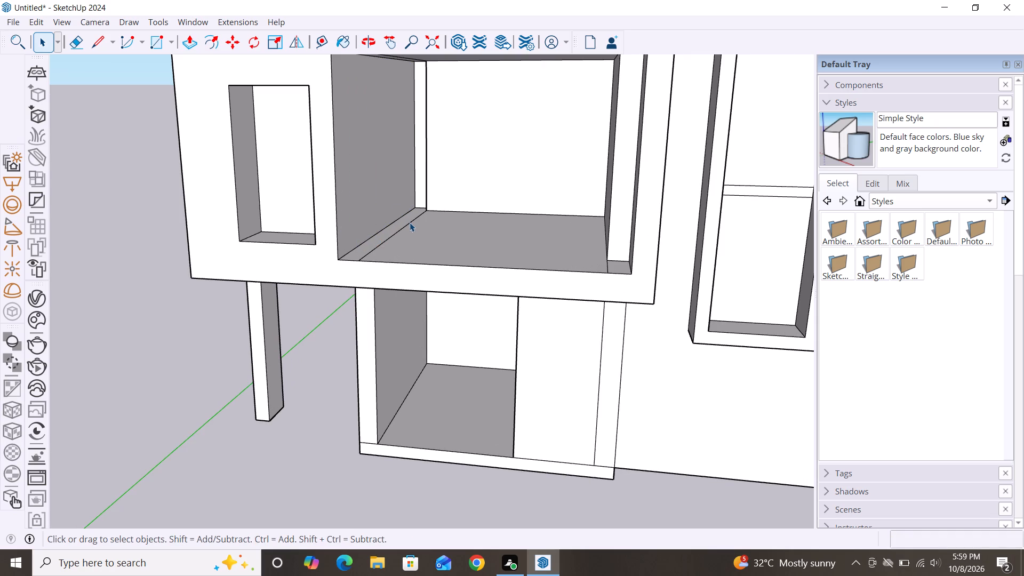
Delete the leftover floor line and vertical back-wall edge near the small window's side of the large upper opening.
left_click(410, 222)
key("Delete")
scroll(426, 200, "down", 4)
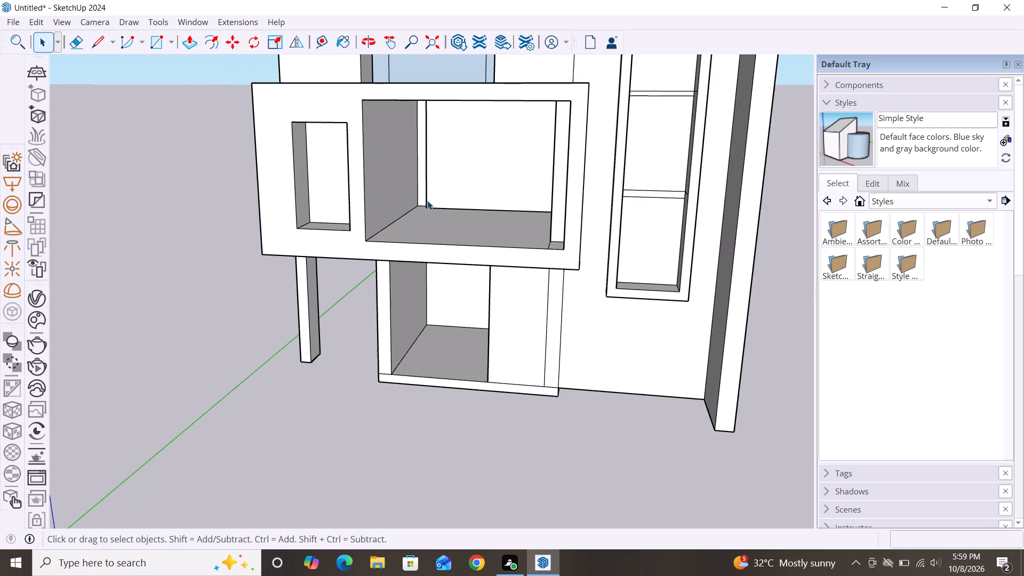
scroll(427, 201, "down", 2)
middle_click_drag(451, 245, 469, 165, "alt")
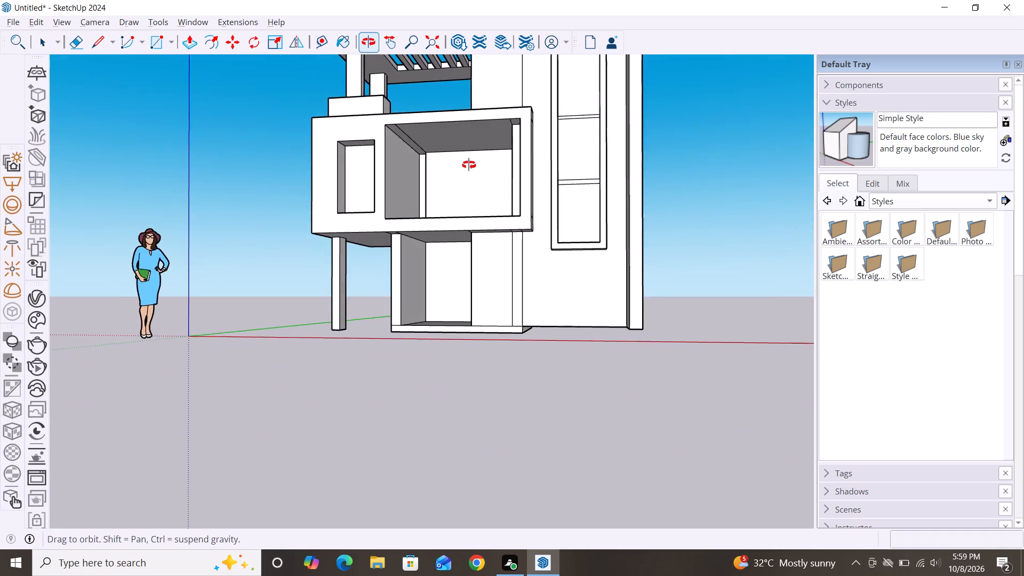
middle_click_drag(469, 165, 495, 177, "alt")
scroll(406, 162, "up", 12)
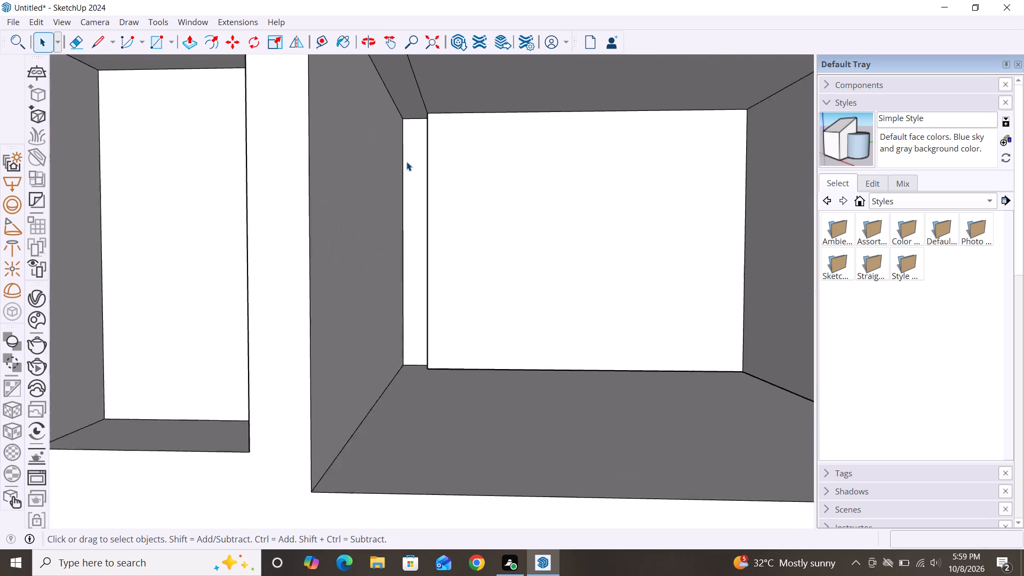
left_click(430, 190)
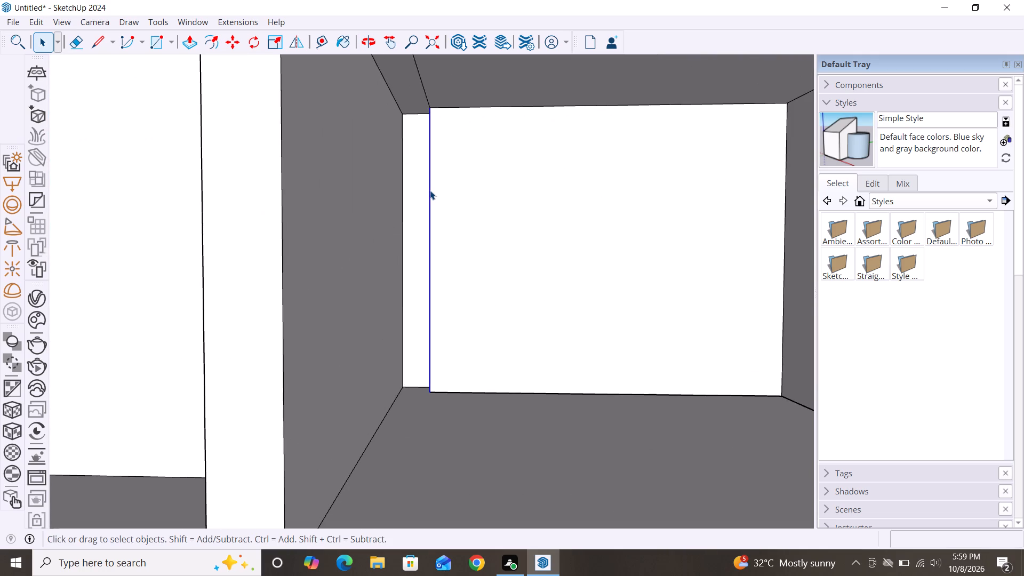
key("Delete")
Delete the leftover line running along the back of the large upper opening's floor.
scroll(419, 138, "down", 8)
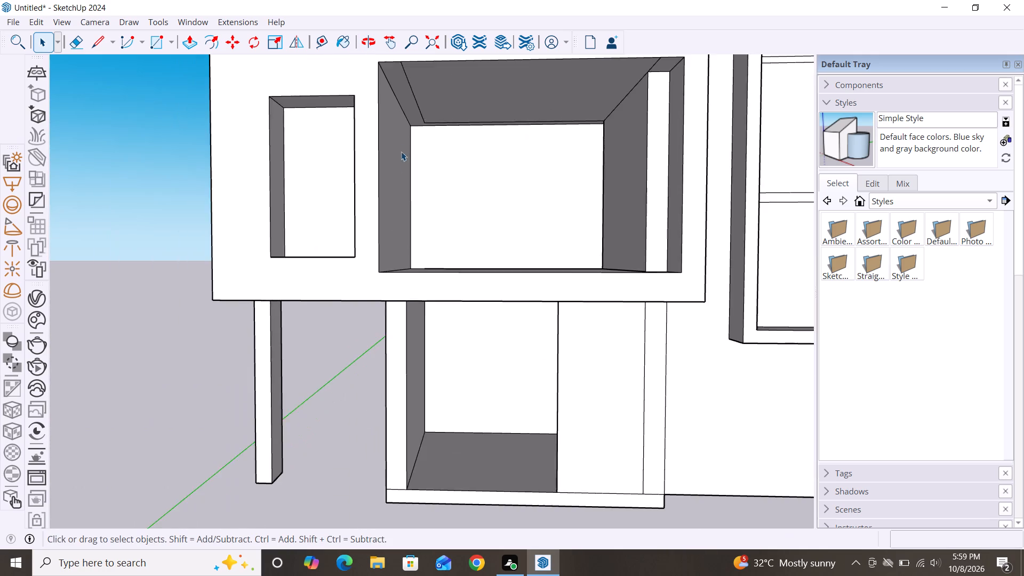
scroll(401, 151, "down", 3)
scroll(429, 188, "down", 4)
middle_click_drag(469, 287, 467, 365, "alt")
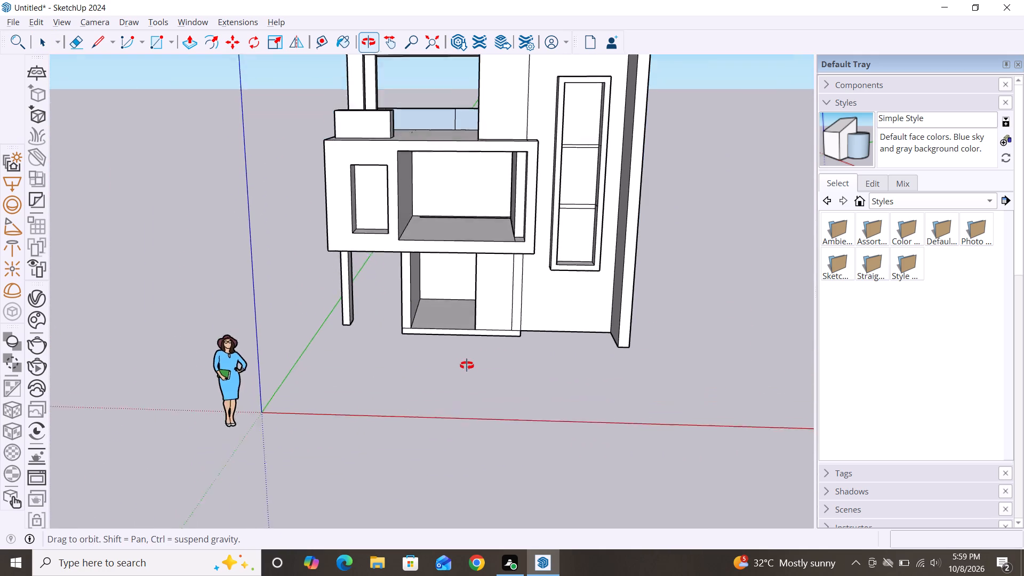
middle_click_drag(467, 365, 478, 382, "alt")
middle_click_drag(477, 350, 466, 397)
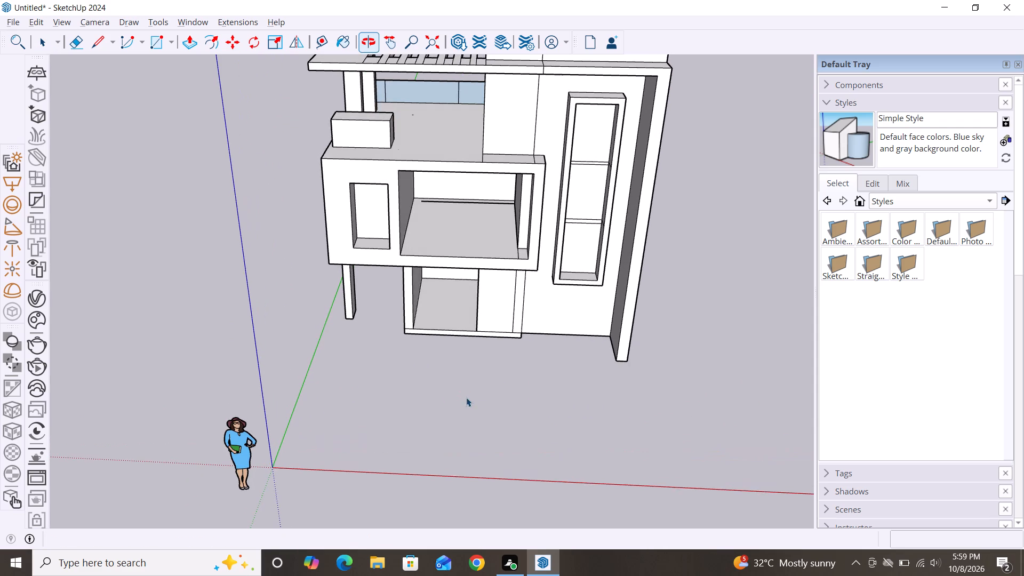
scroll(462, 178, "up", 9)
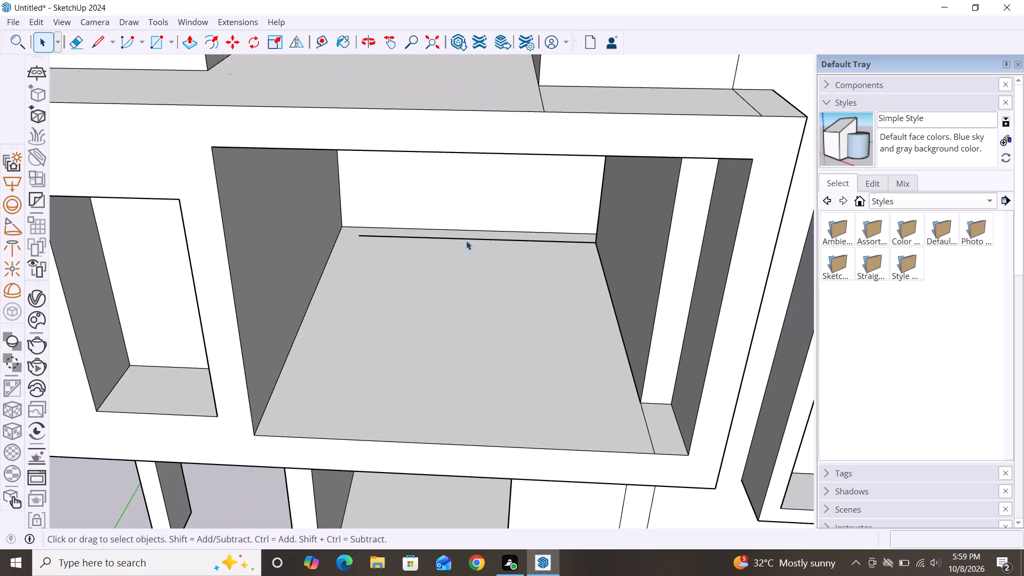
left_click(467, 241)
key("Delete")
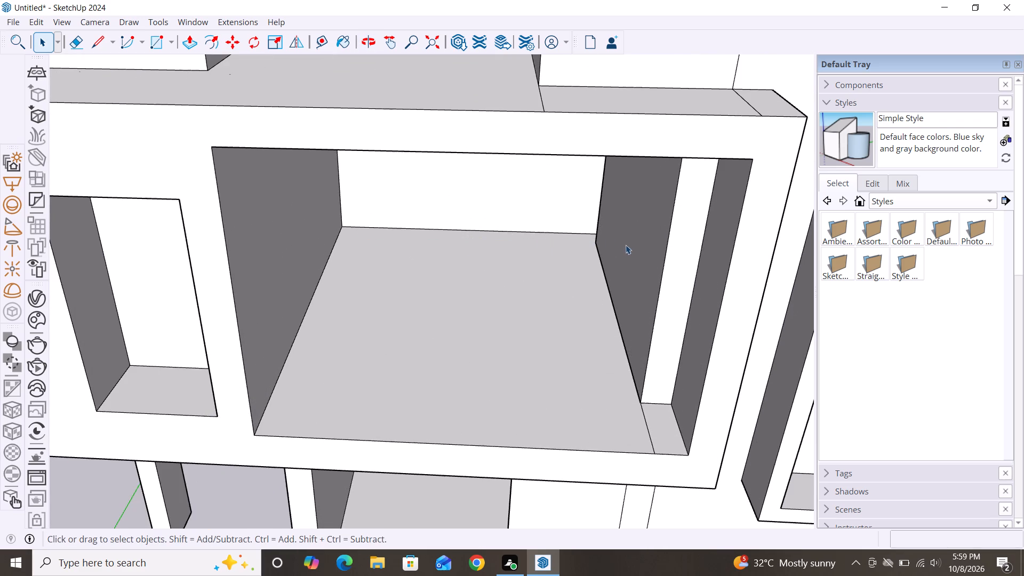
Delete the inner side face with its bounding edges on the tall window's side of the opening, plus the leftover vertical wall edge.
double_click(628, 245)
key("Delete")
scroll(629, 246, "down", 5)
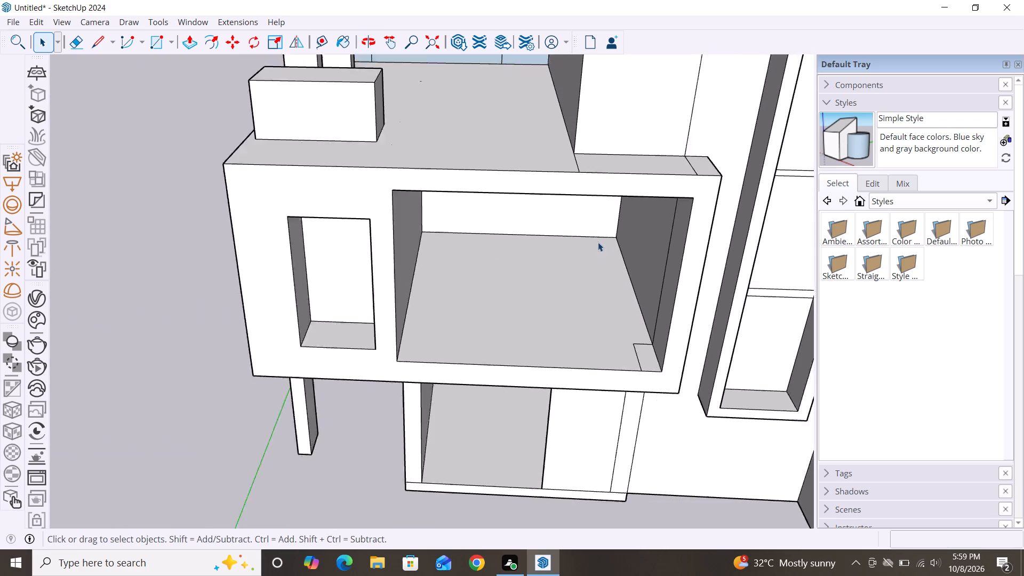
scroll(598, 242, "down", 1)
middle_click_drag(586, 300, 552, 204)
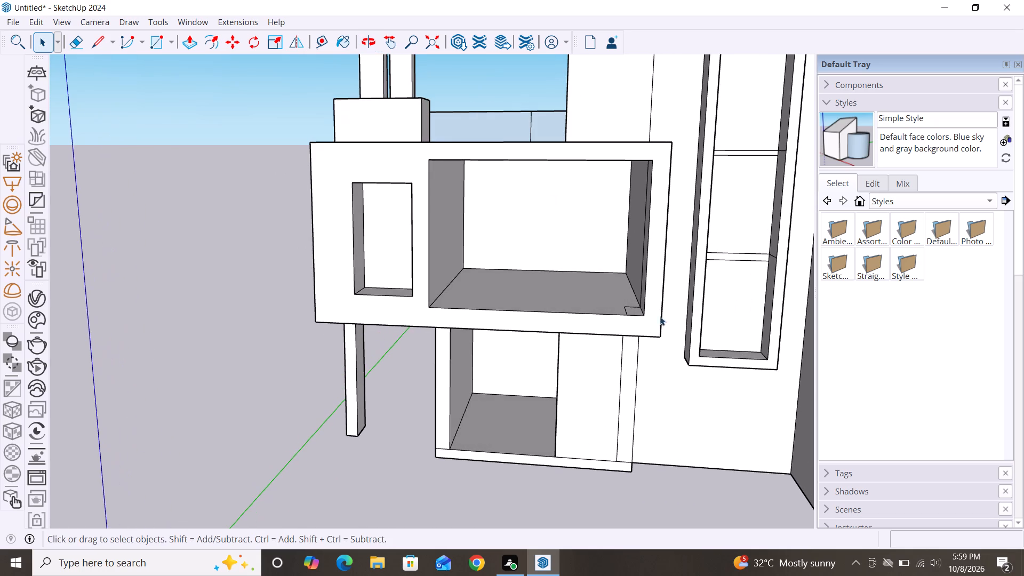
left_click(642, 298)
key("Delete")
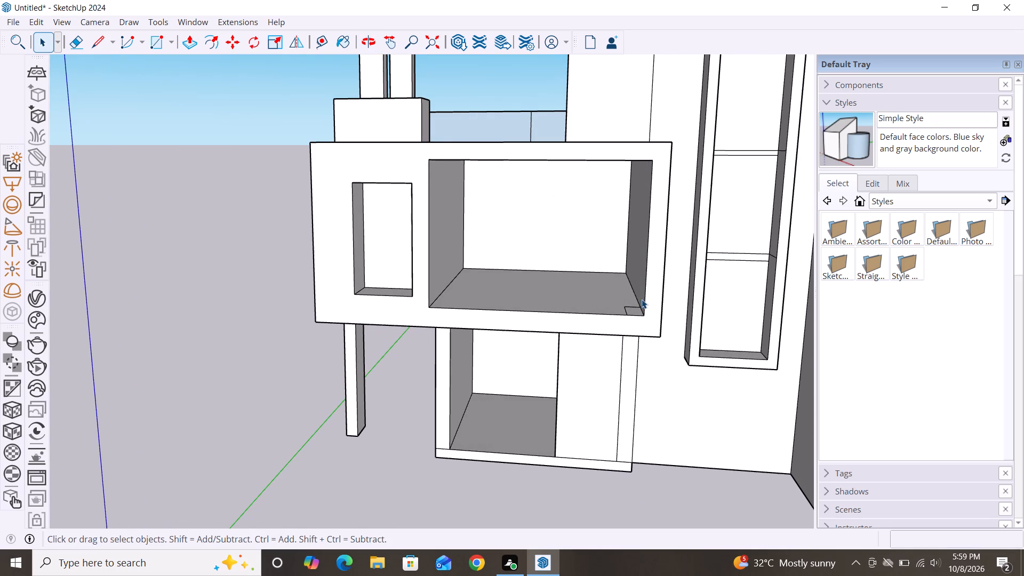
Delete the two short edges outlining the small rectangle in the front corner of the large upper opening's floor.
left_click(638, 309)
key("Delete")
left_click(627, 315)
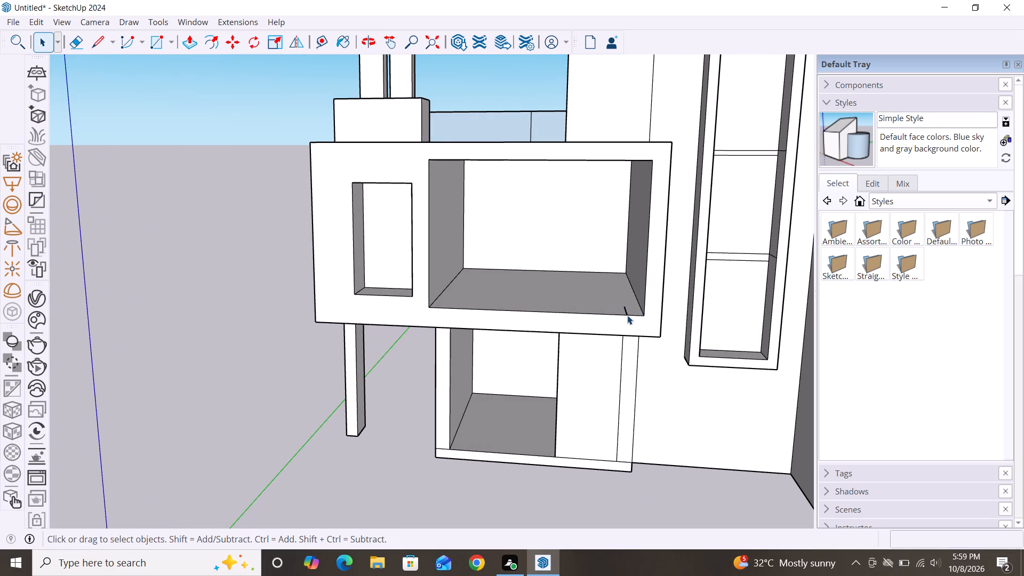
scroll(615, 314, "up", 9)
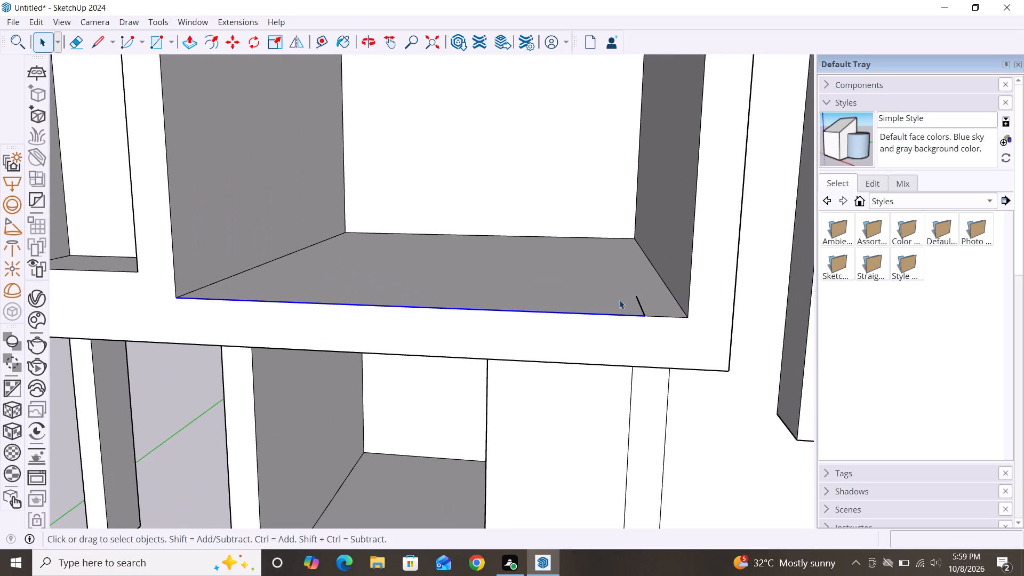
left_click(637, 299)
key("Delete")
Delete the two long leftover lines along the back and side of the large upper opening's ceiling.
scroll(581, 265, "down", 2)
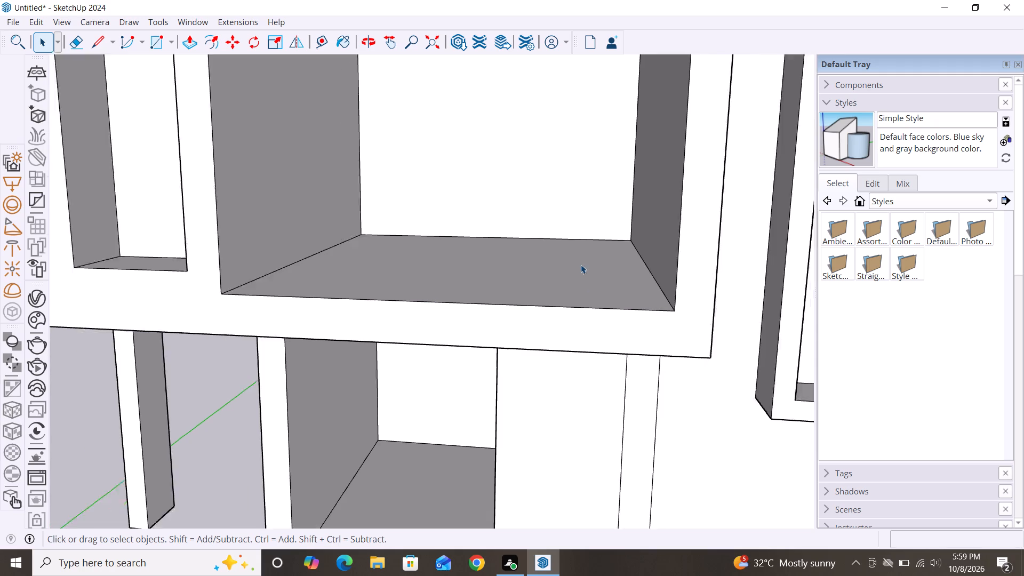
scroll(581, 265, "down", 9)
middle_click_drag(593, 220, 580, 140)
scroll(602, 145, "up", 12)
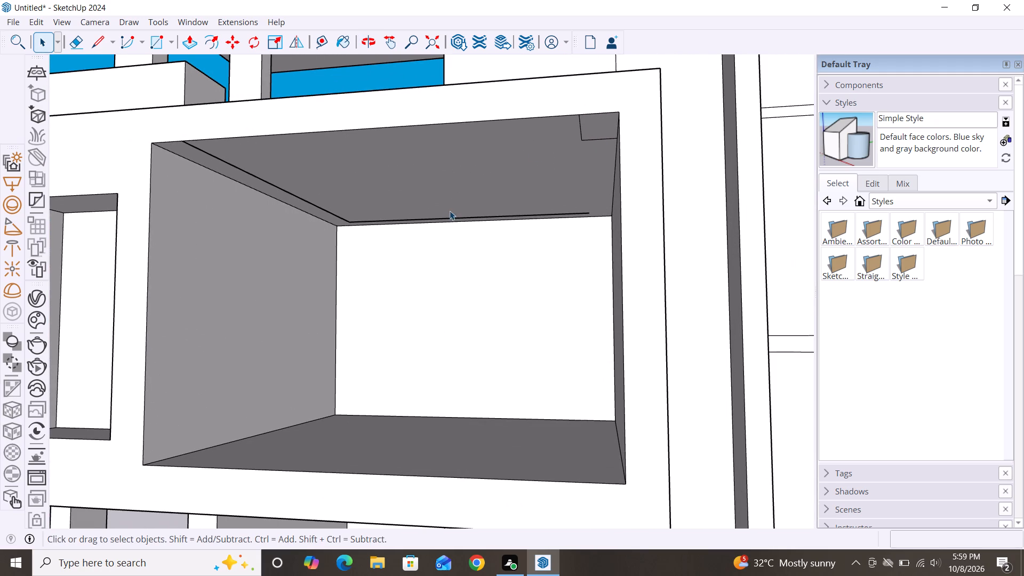
left_click(452, 220)
key("Delete")
left_click(322, 211)
key("Delete")
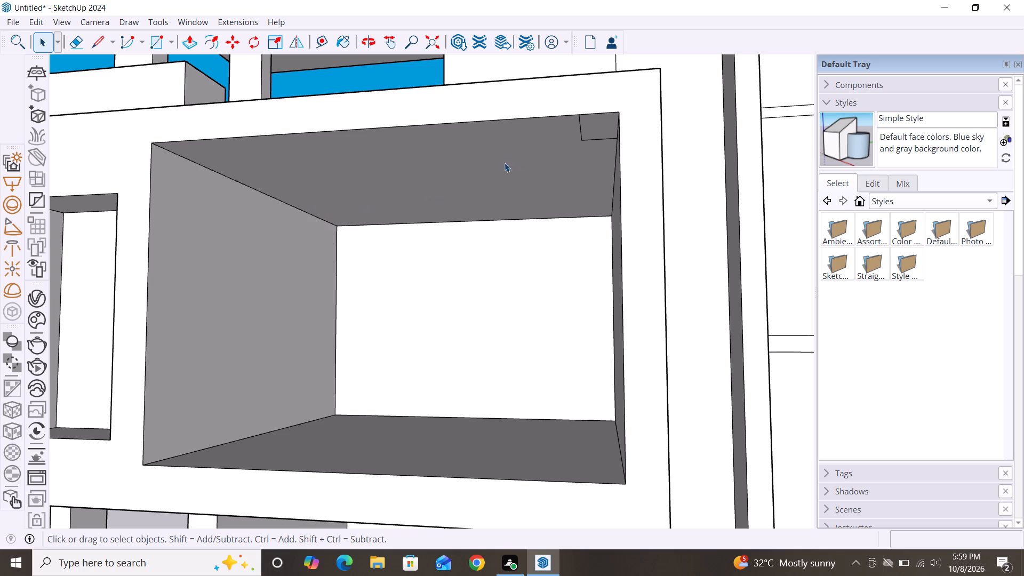
Delete the two short edges outlining the small rectangle in the front corner of the large upper opening's ceiling.
left_click(595, 139)
key("Delete")
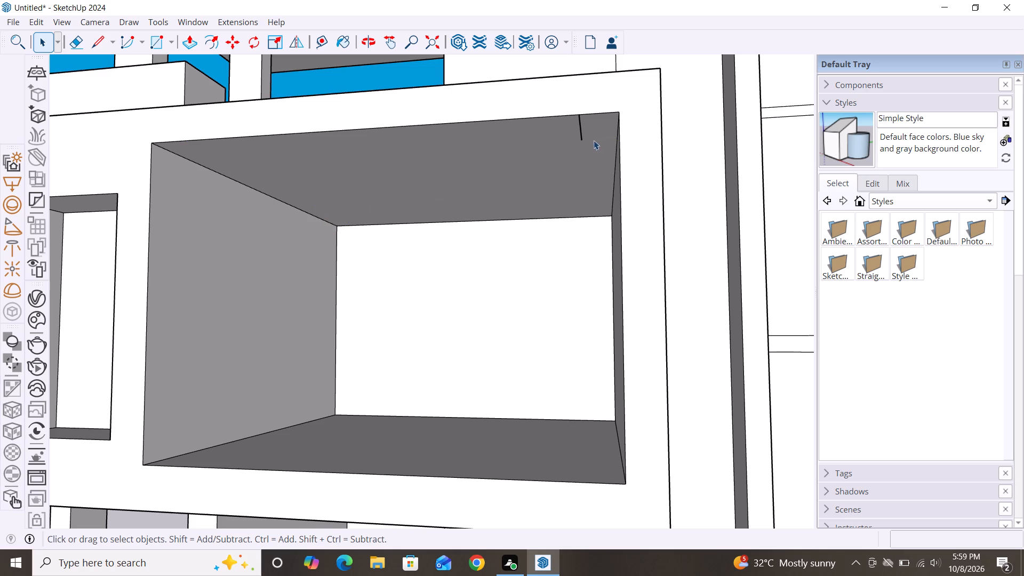
left_click(582, 134)
key("Delete")
scroll(579, 154, "down", 3)
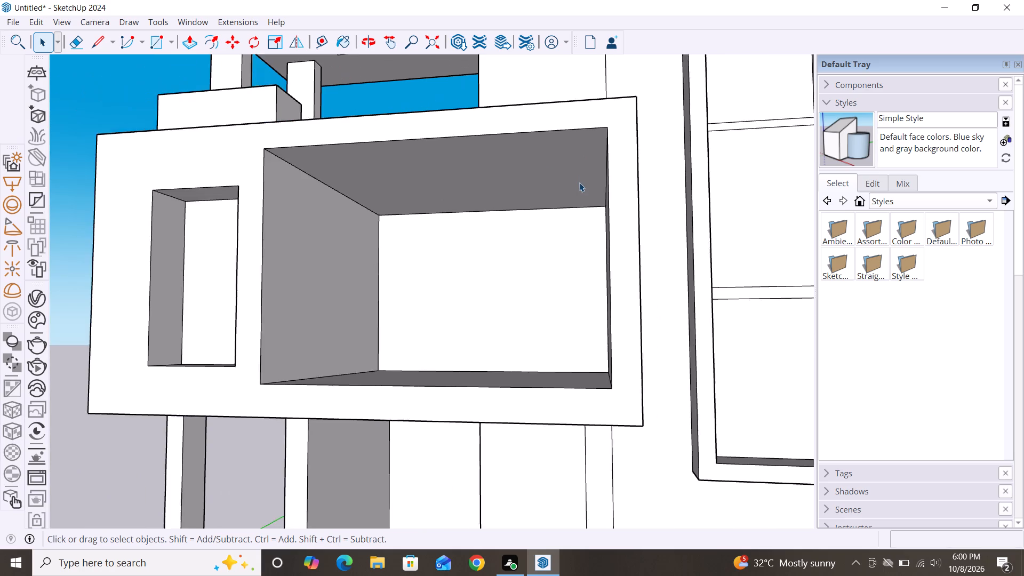
scroll(579, 182, "down", 17)
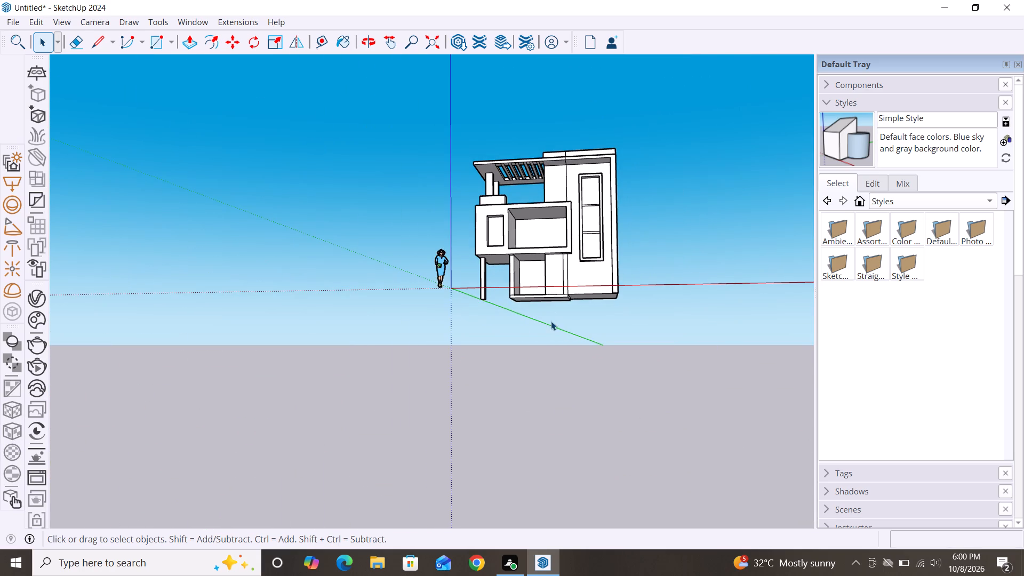
middle_click_drag(551, 321, 613, 416, "alt")
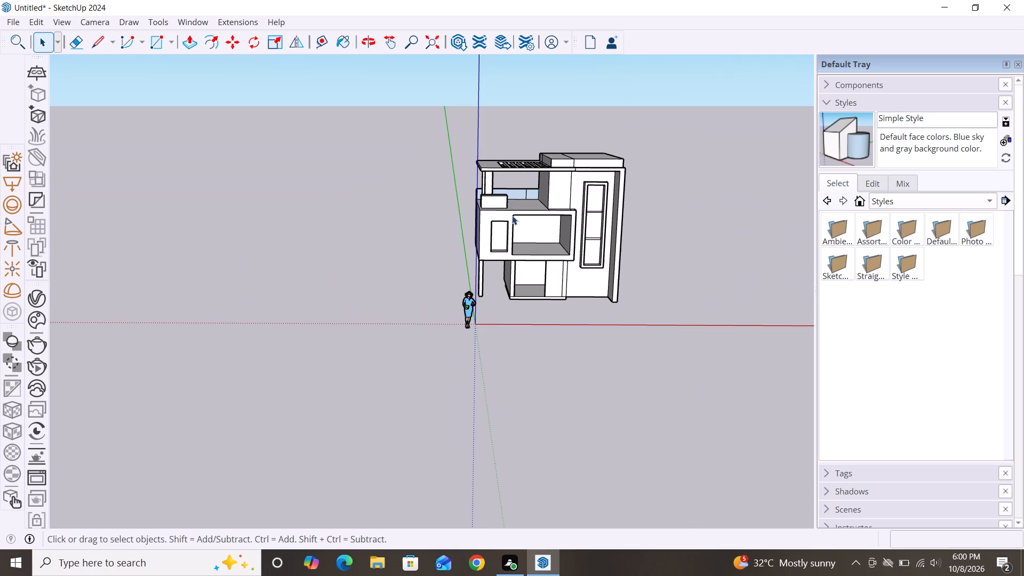
Push/Pull the end section of the terrace's rear parapet, next to the tower wall, by 4 inches.
scroll(510, 209, "up", 11)
scroll(430, 216, "down", 3)
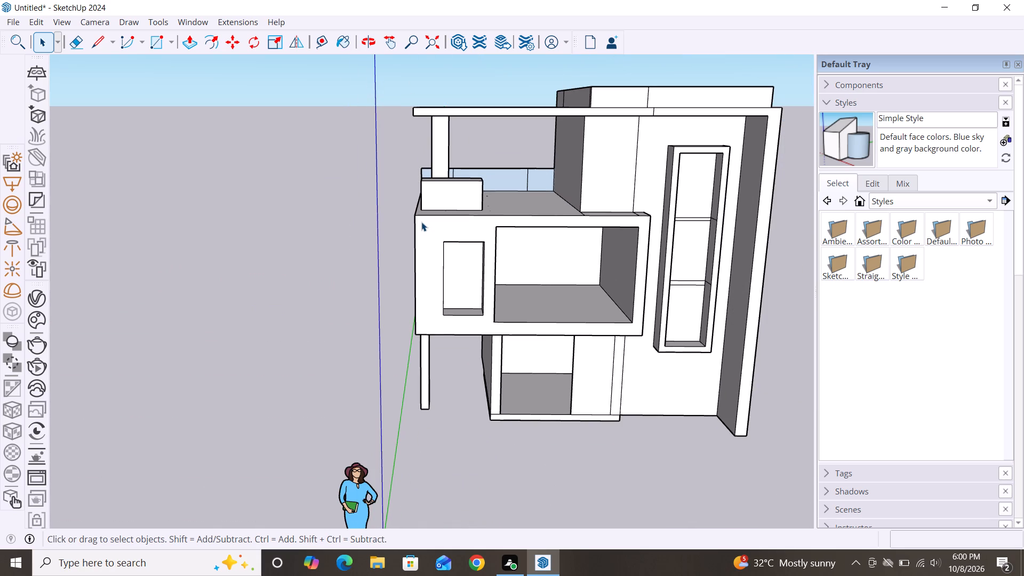
scroll(224, 297, "down", 2)
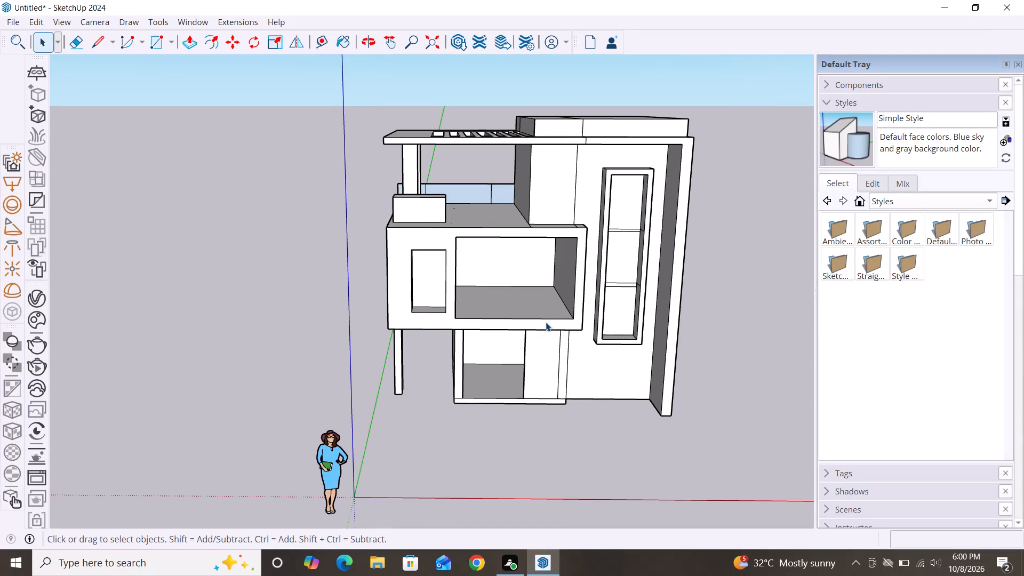
middle_click_drag(659, 307, 615, 259)
scroll(485, 261, "down", 1)
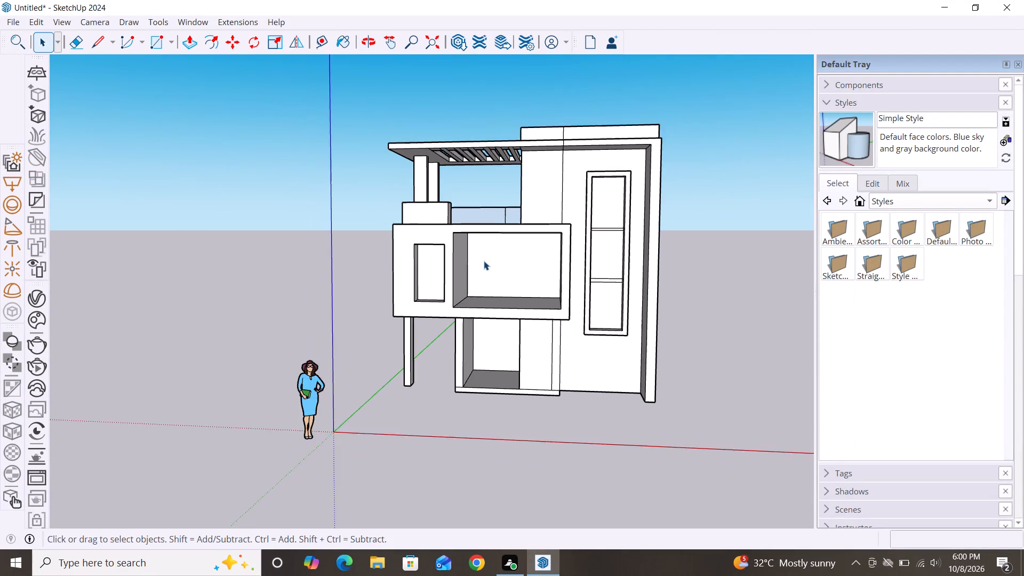
scroll(484, 261, "down", 1)
middle_click_drag(539, 339, 638, 375)
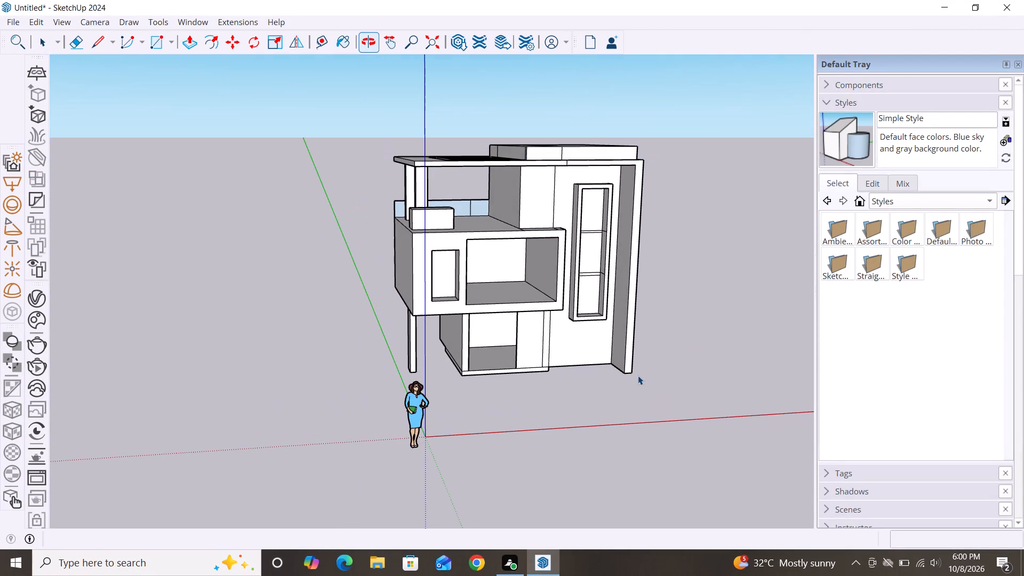
scroll(496, 199, "up", 4)
key("p")
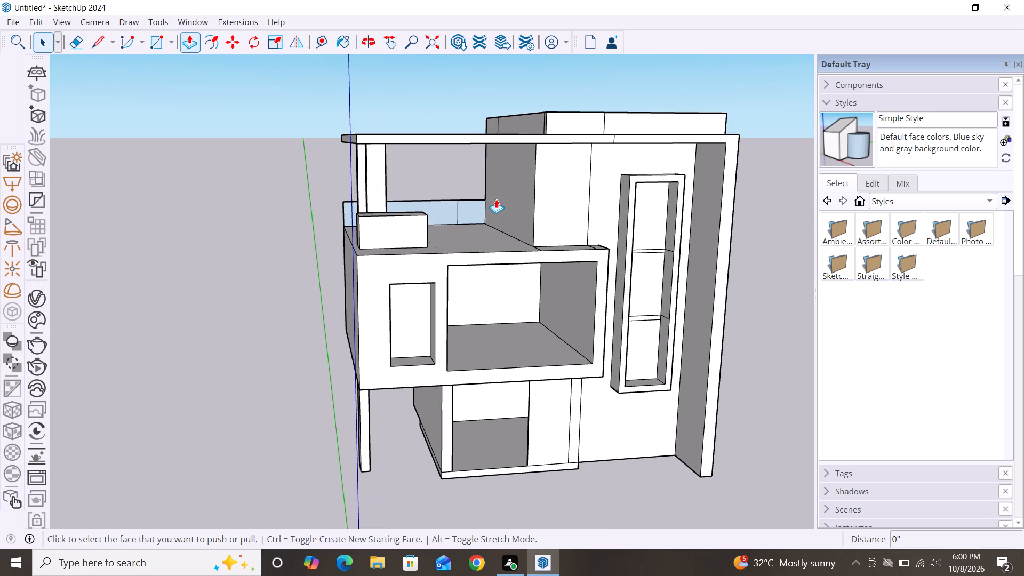
double_click(467, 205)
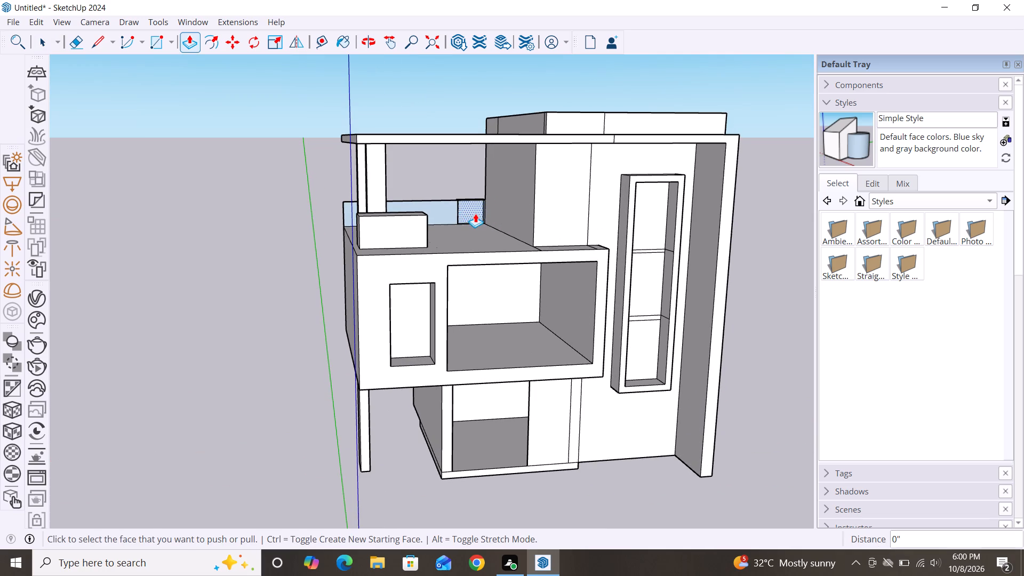
key("ctrl+z")
left_click(476, 212)
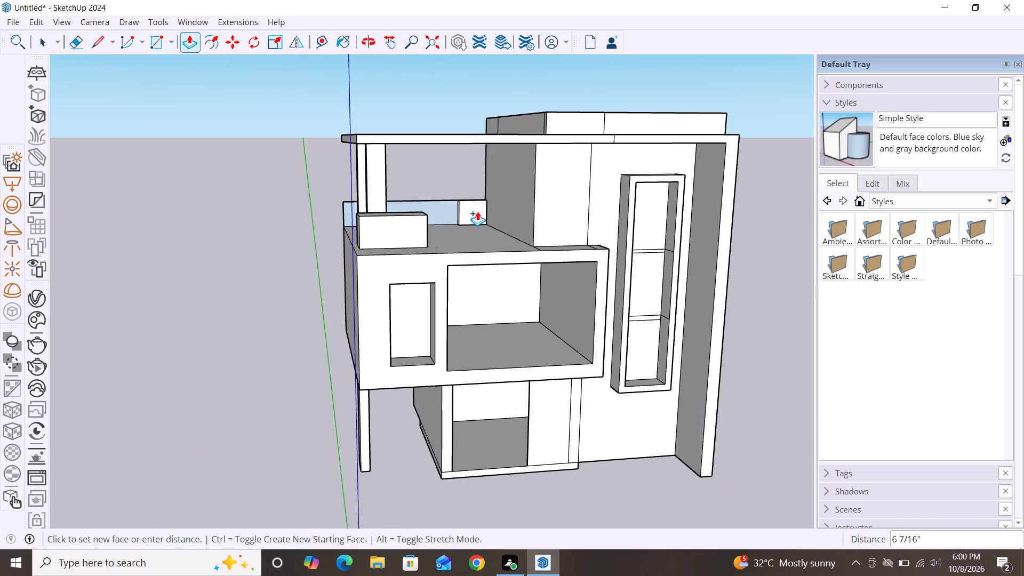
scroll(477, 210, "up", 6)
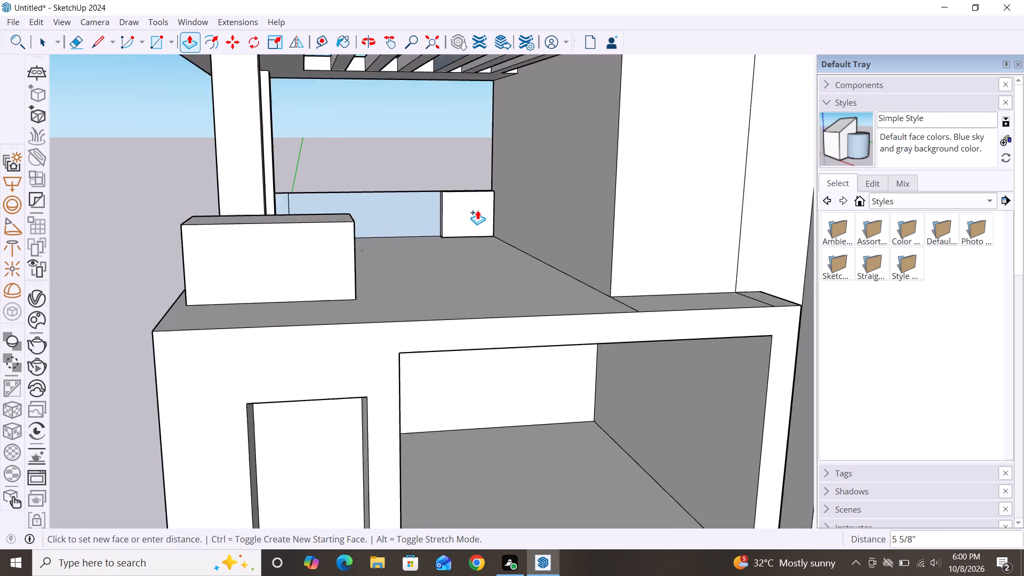
scroll(477, 210, "up", 2)
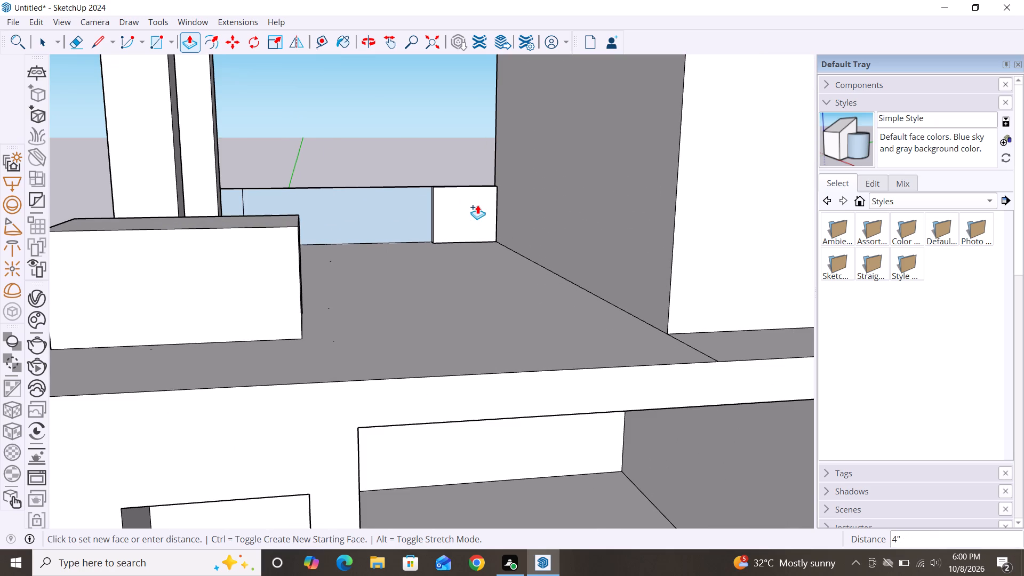
left_click(477, 205)
Push/Pull the rear parapet's middle section and the narrow section behind the posts by 4 inches, flush with the end section.
left_click(420, 207)
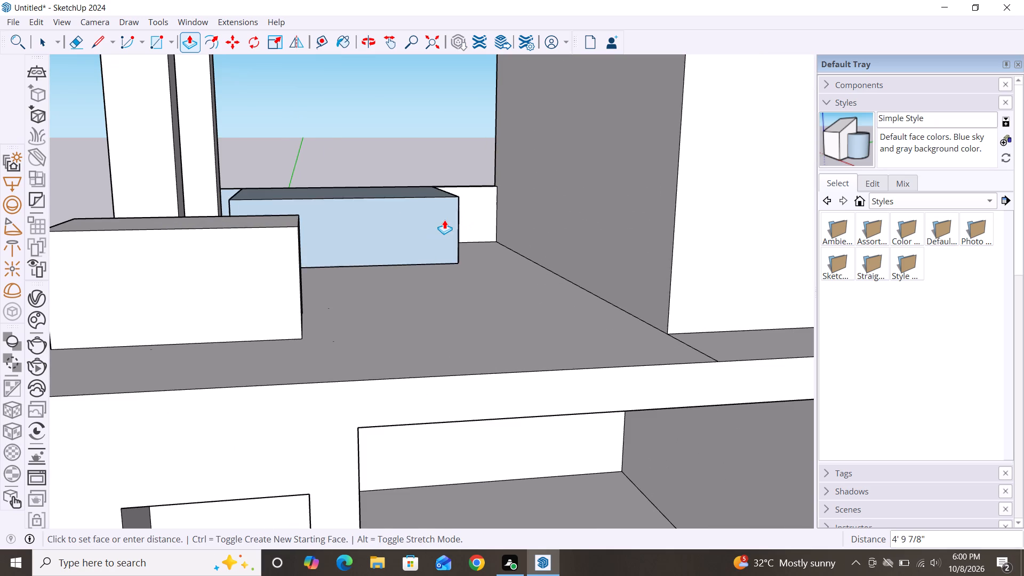
key("Escape")
key("space")
key("space")
type("p")
left_click(386, 218)
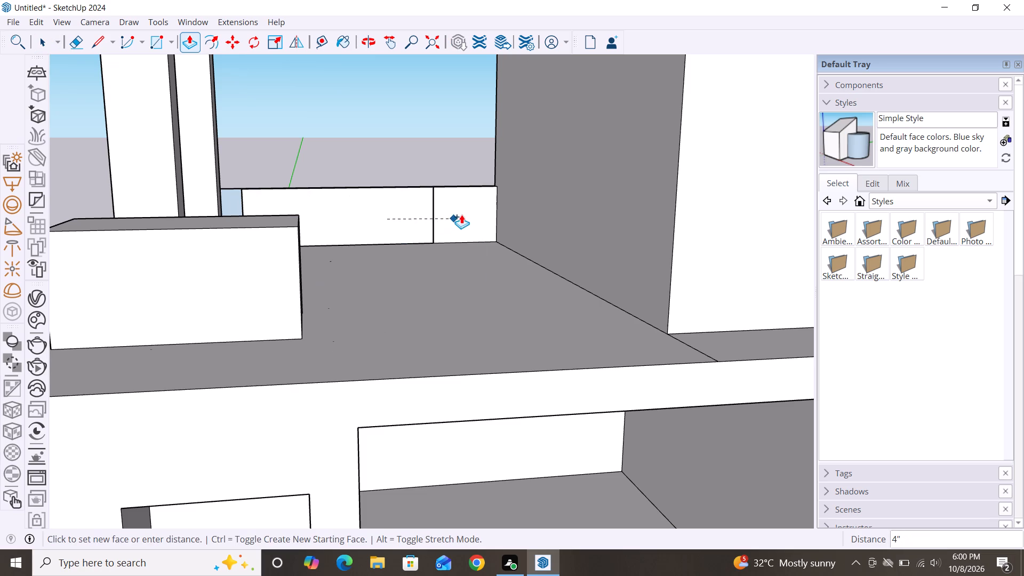
left_click(466, 213)
scroll(497, 202, "down", 2)
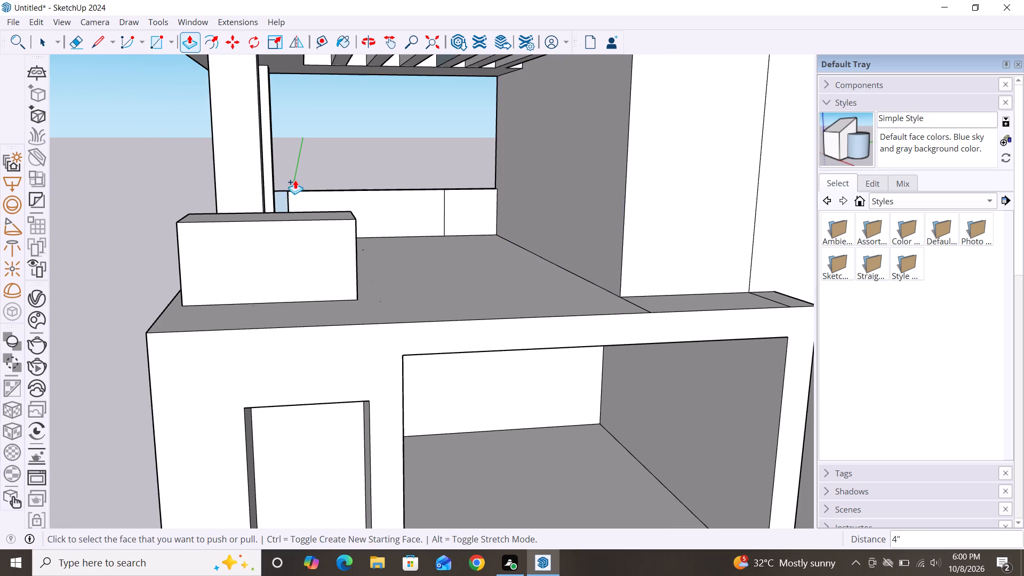
scroll(290, 180, "up", 4)
left_click(283, 226)
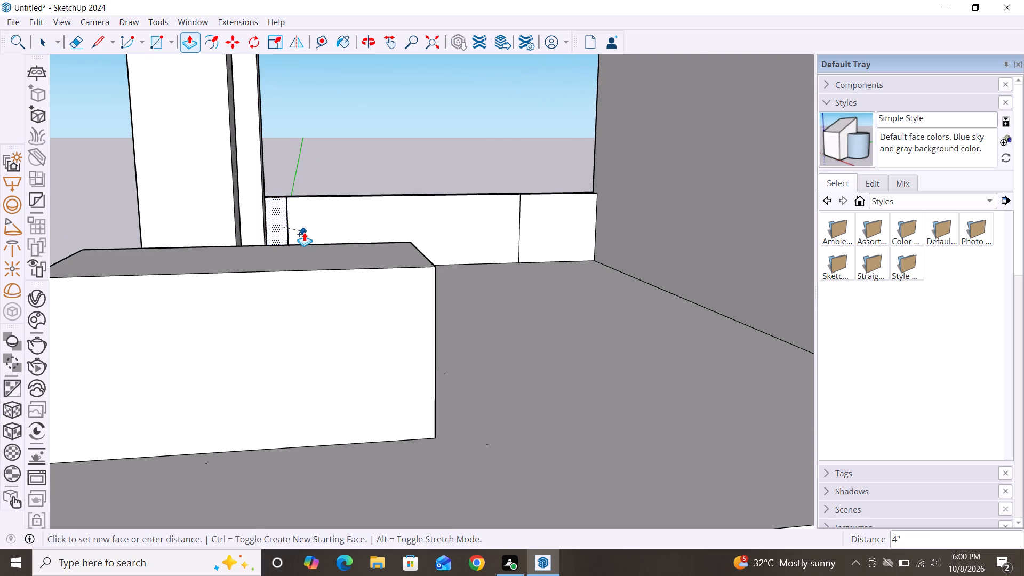
left_click(319, 230)
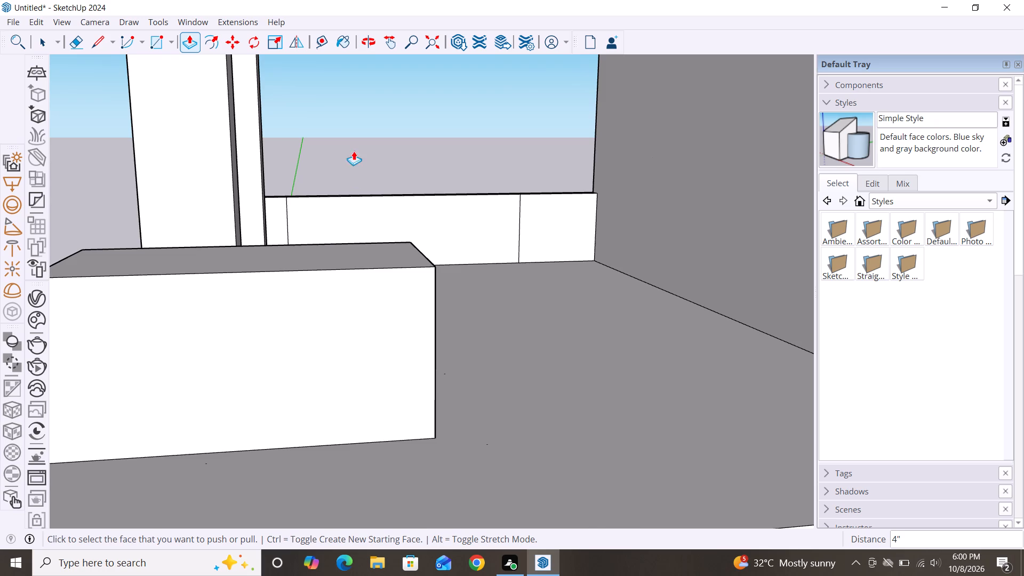
scroll(353, 150, "down", 7)
key("space")
Examine the front facade, including the projecting upper frame, post and ground-floor opening, from several distances and angles.
scroll(356, 201, "down", 8)
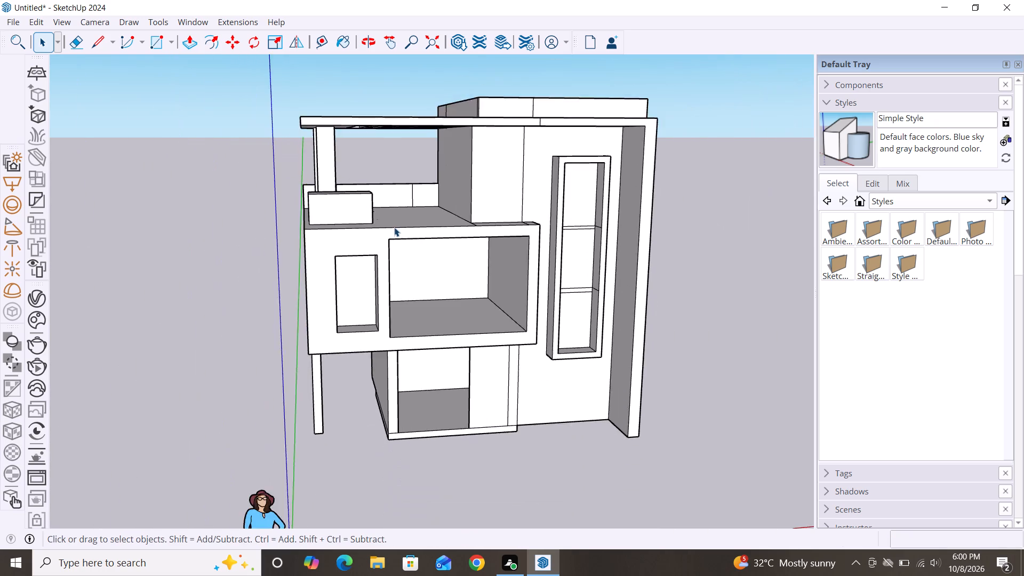
scroll(394, 227, "down", 6)
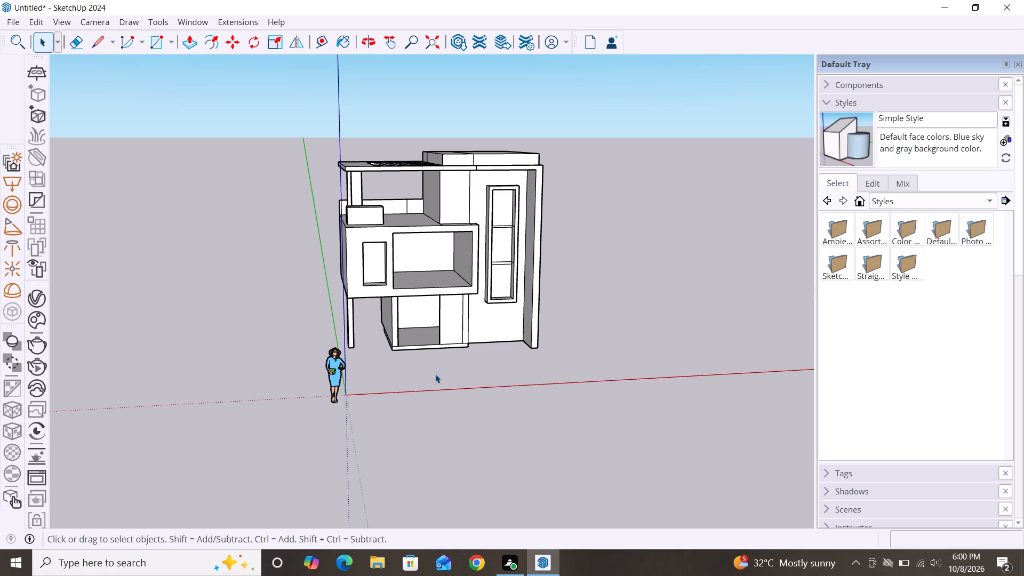
middle_click_drag(435, 374, 393, 371)
scroll(355, 324, "up", 2)
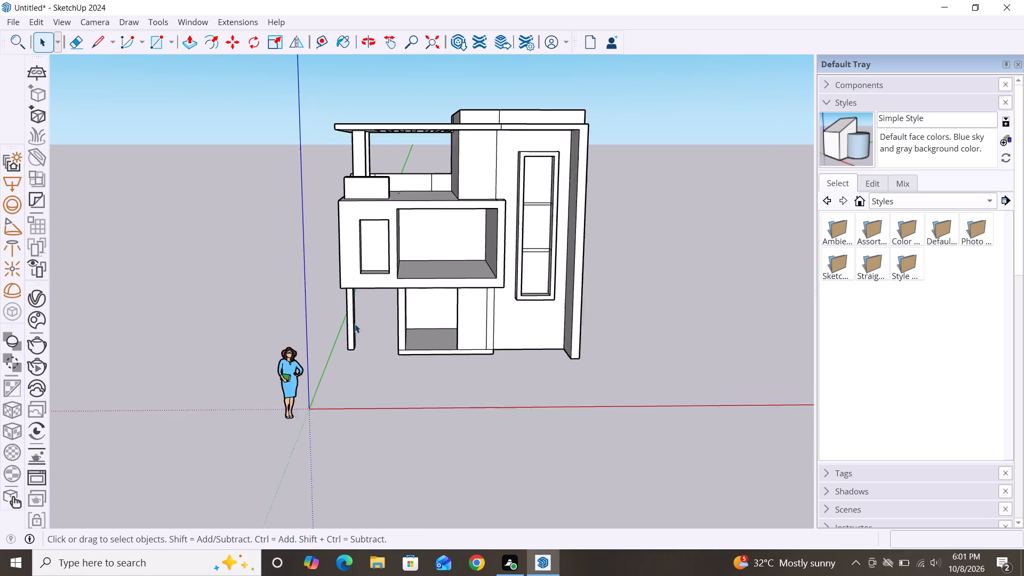
scroll(355, 324, "up", 1)
middle_click_drag(381, 342, 381, 296)
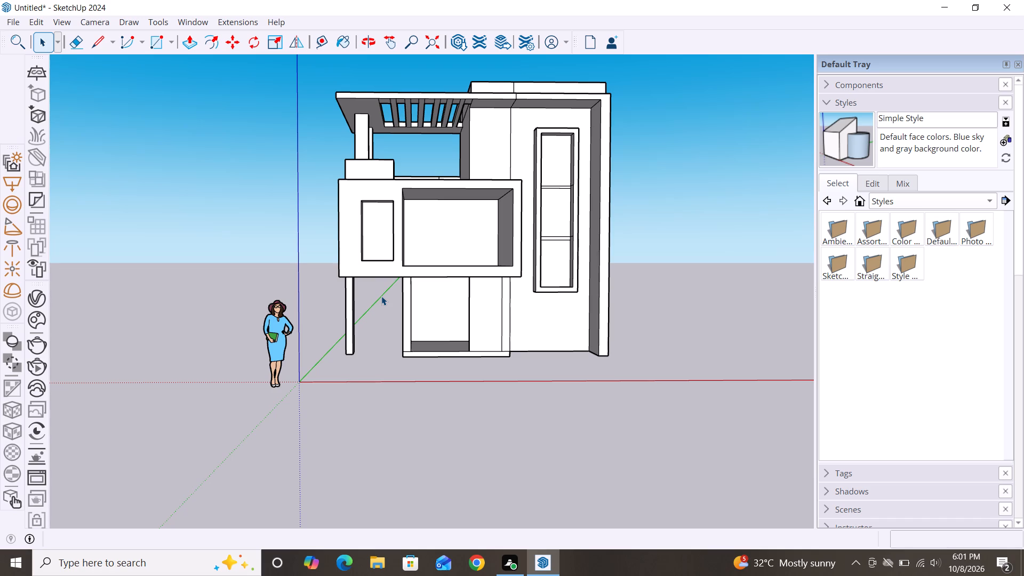
left_click(380, 334)
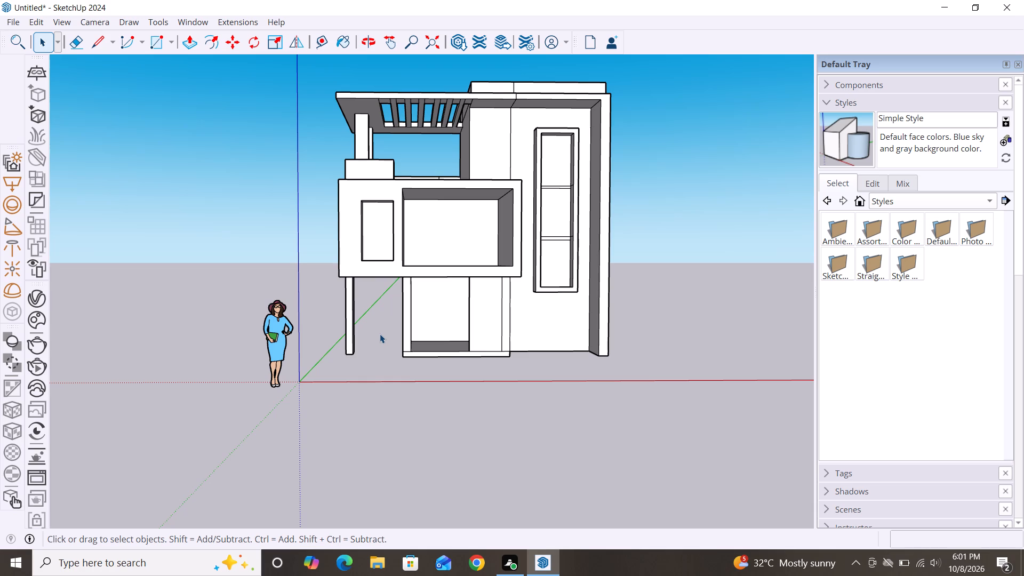
scroll(458, 294, "down", 2)
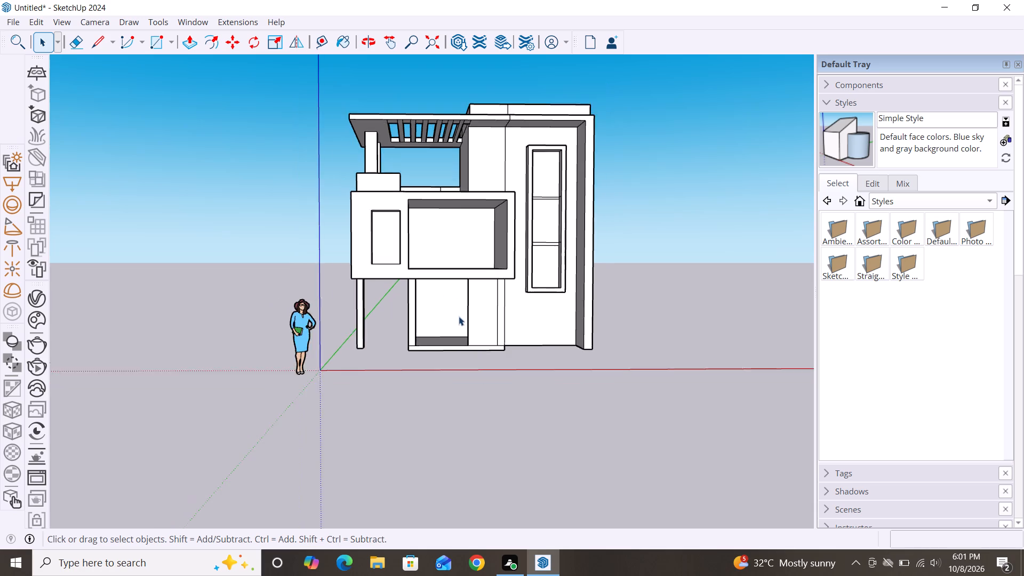
scroll(473, 245, "up", 4)
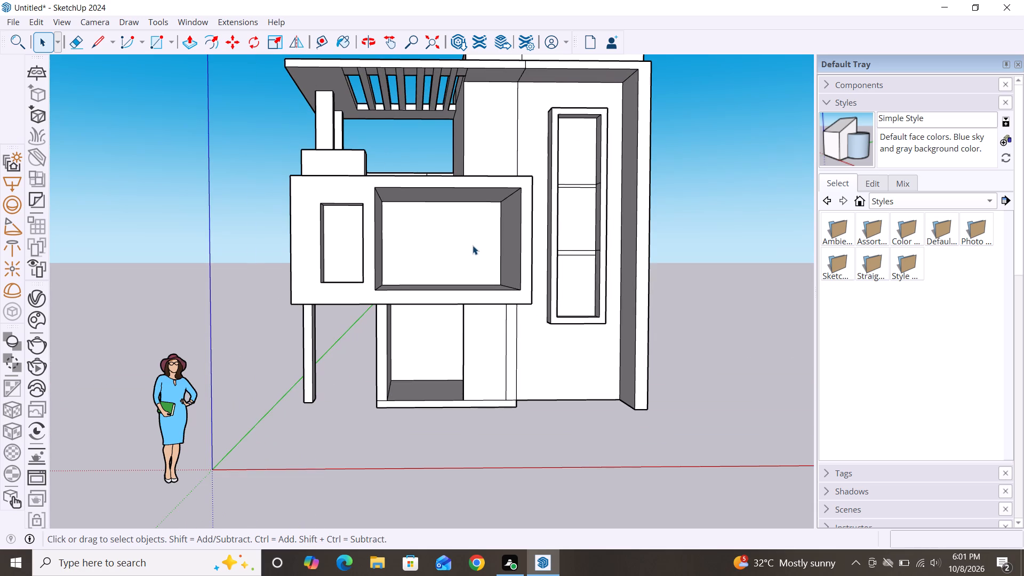
scroll(474, 246, "down", 3)
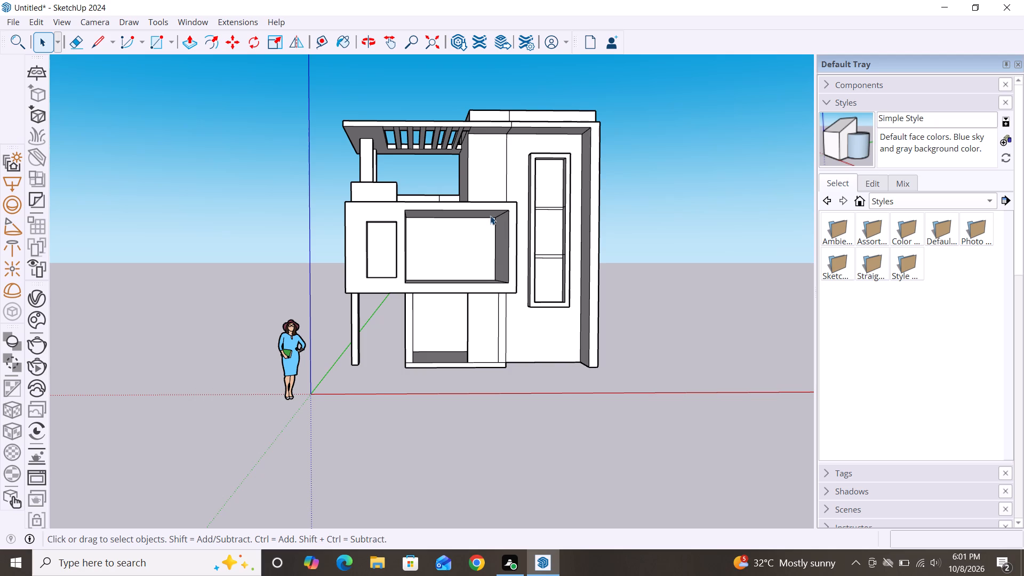
scroll(493, 203, "up", 4)
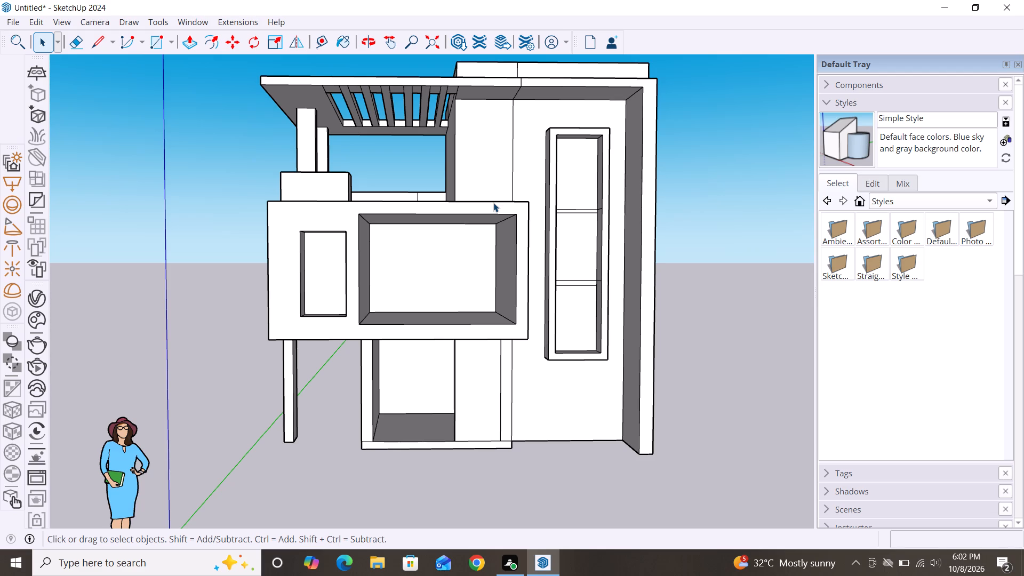
scroll(470, 269, "down", 3)
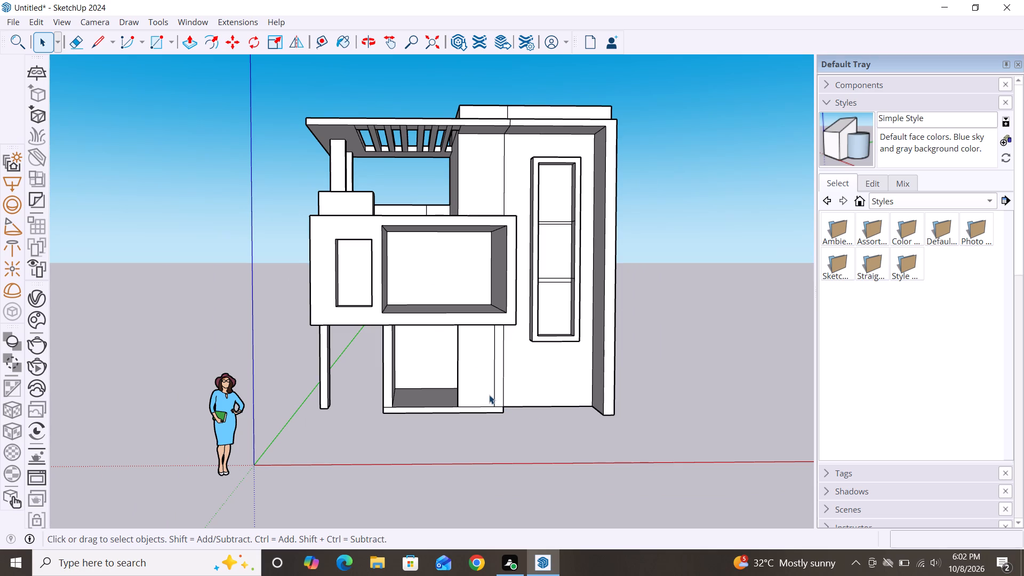
Erase the inner of the two leftover vertical lines on the ground-floor wall beside the lower opening.
scroll(502, 372, "up", 6)
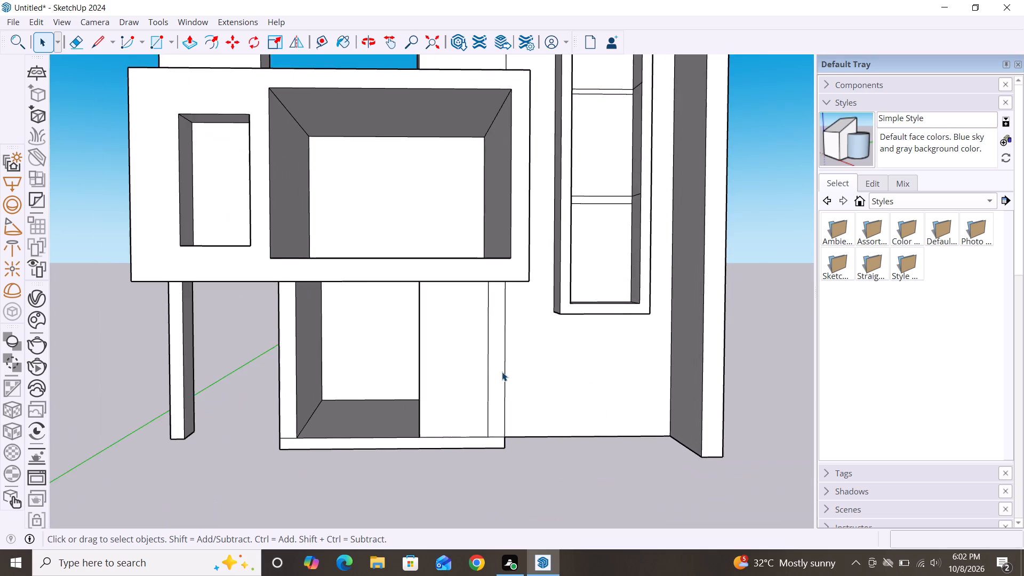
scroll(502, 372, "up", 2)
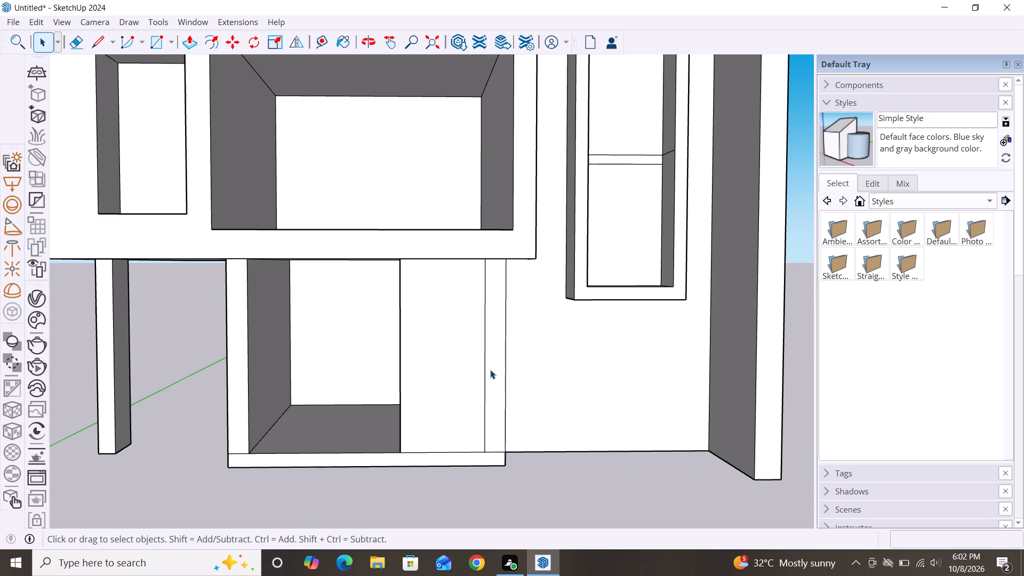
key("e")
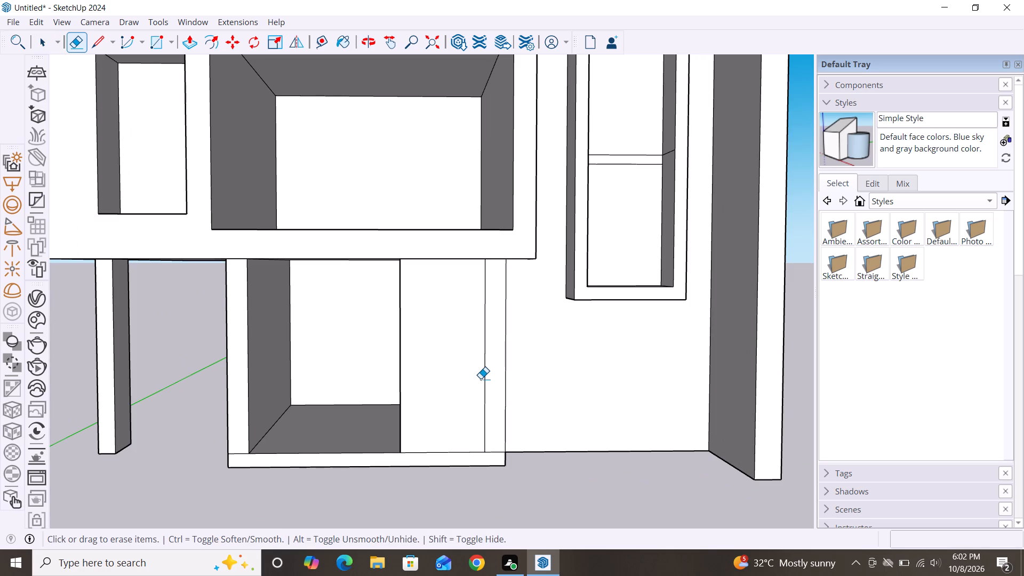
left_click(482, 379)
left_click(486, 380)
Draw an upright rectangle about 2' 2 9/16" wide and 5' 8 1/16" high in front of the front post.
scroll(486, 380, "down", 4)
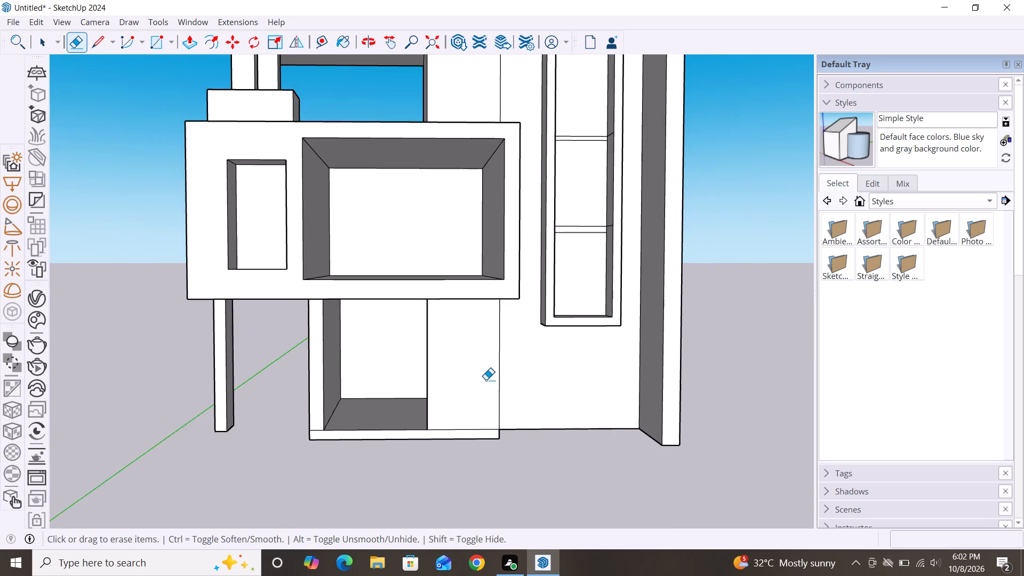
scroll(486, 380, "down", 3)
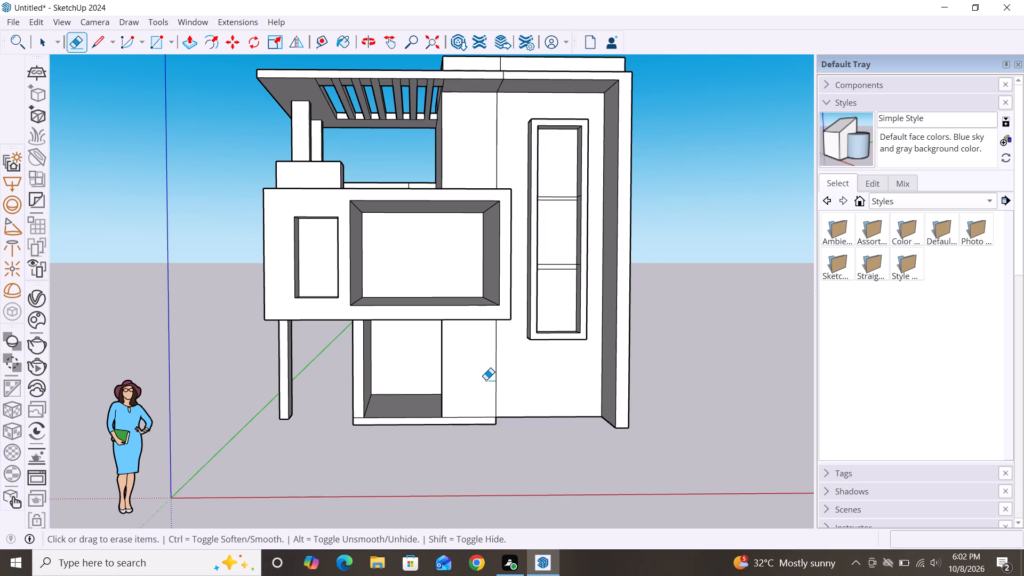
key("r")
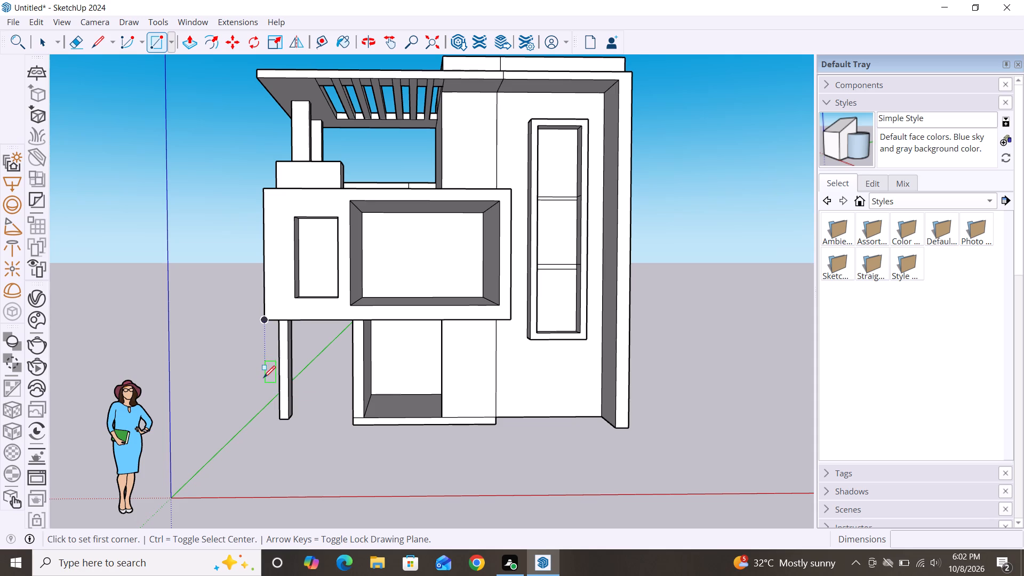
left_click(262, 361)
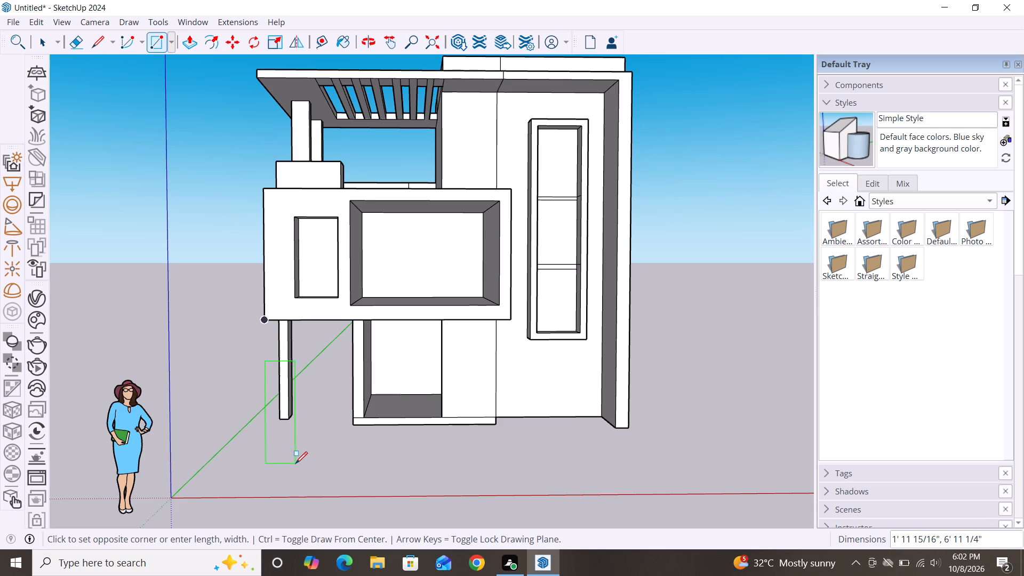
key("Escape")
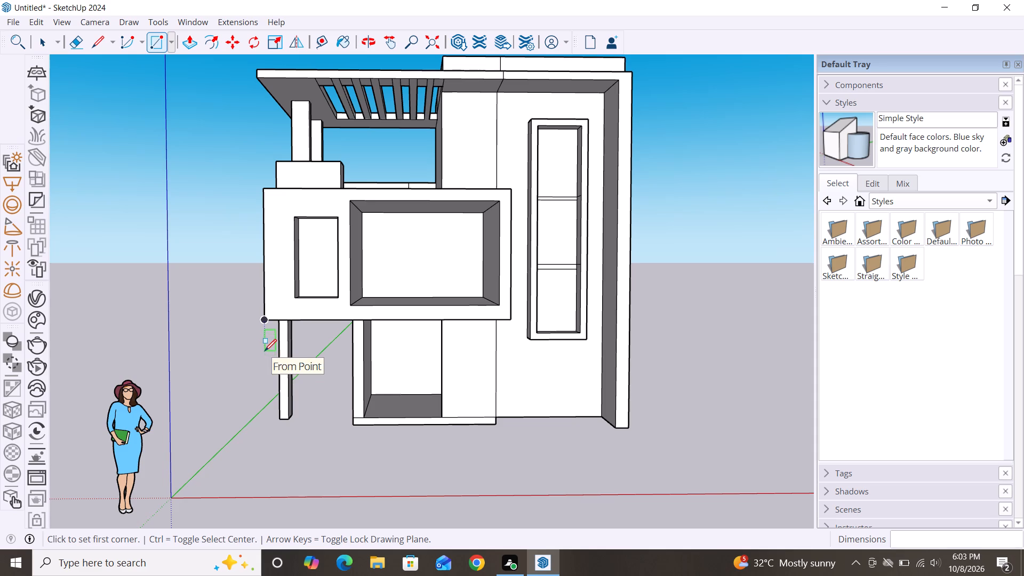
left_click(265, 351)
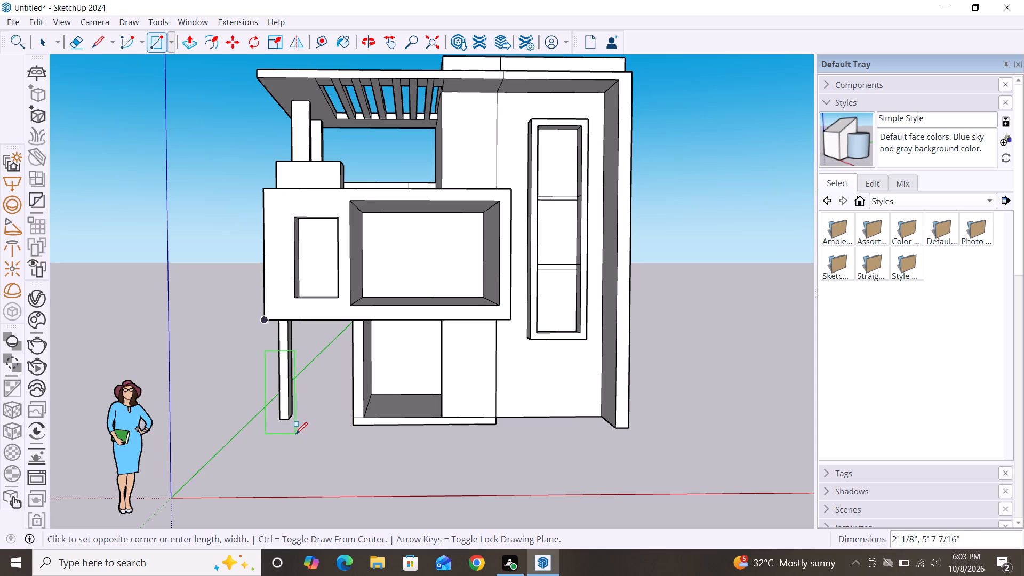
key("Escape")
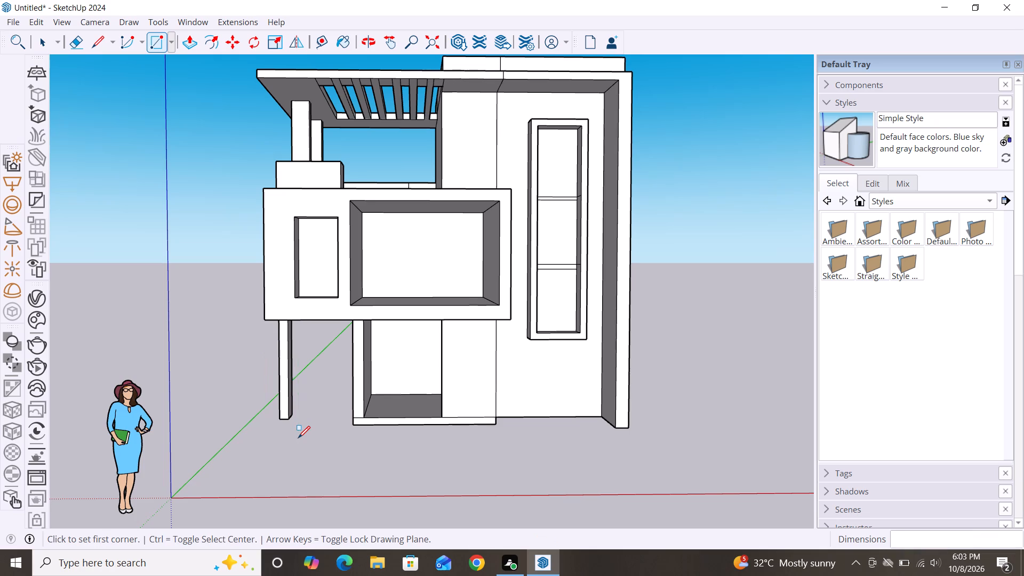
left_click(265, 366)
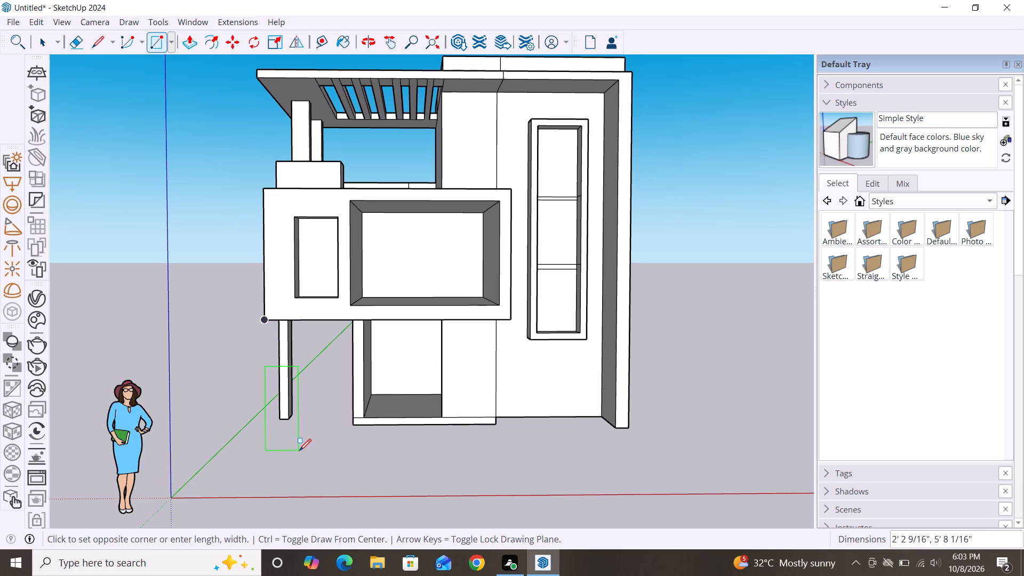
left_click(299, 451)
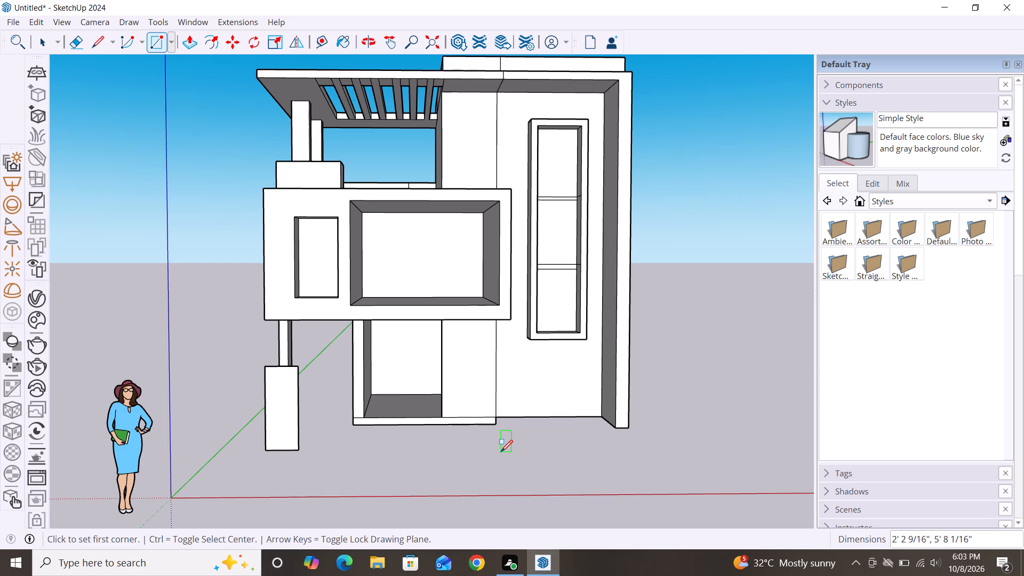
Draw a rectangle about 5' 8" high and 1' wide on the projecting side wall's inner face, from its front bottom corner.
left_click(617, 430)
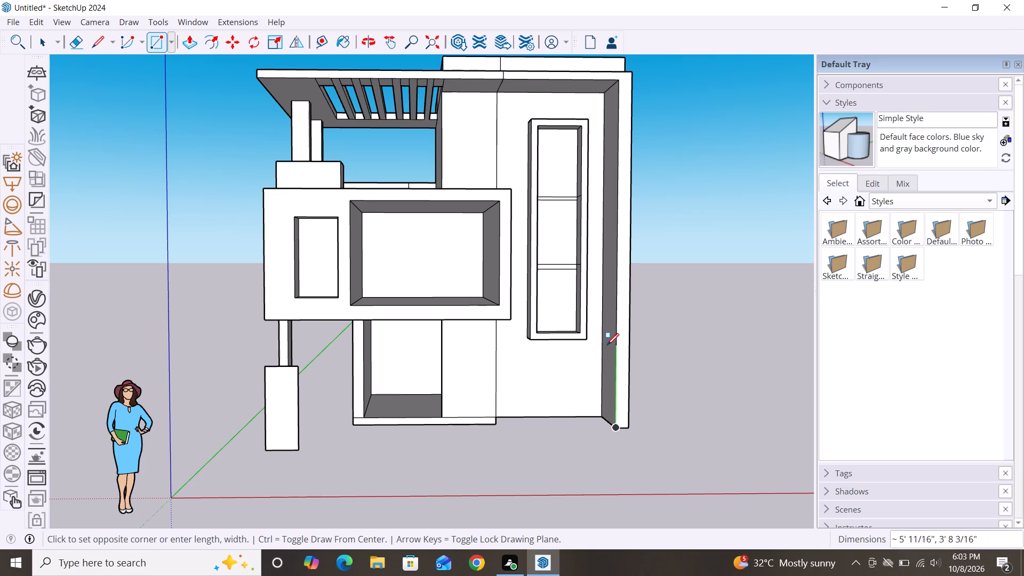
scroll(614, 346, "up", 7)
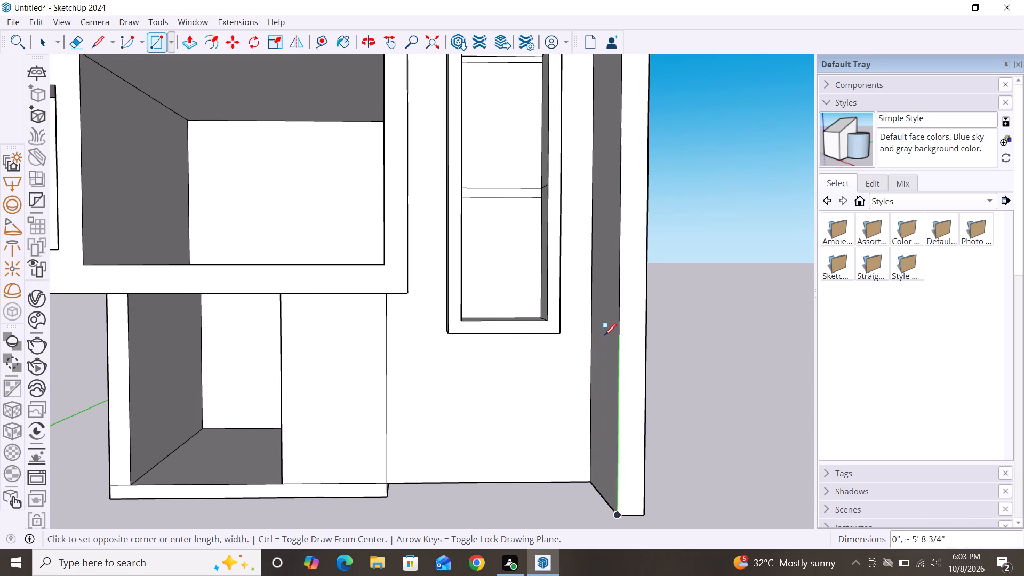
scroll(604, 337, "up", 4)
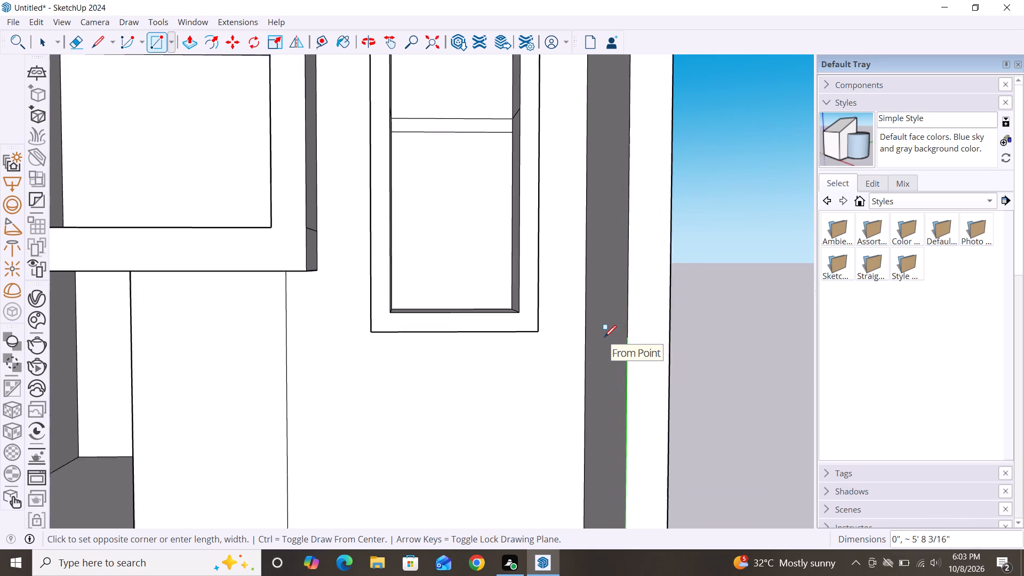
scroll(604, 337, "up", 2)
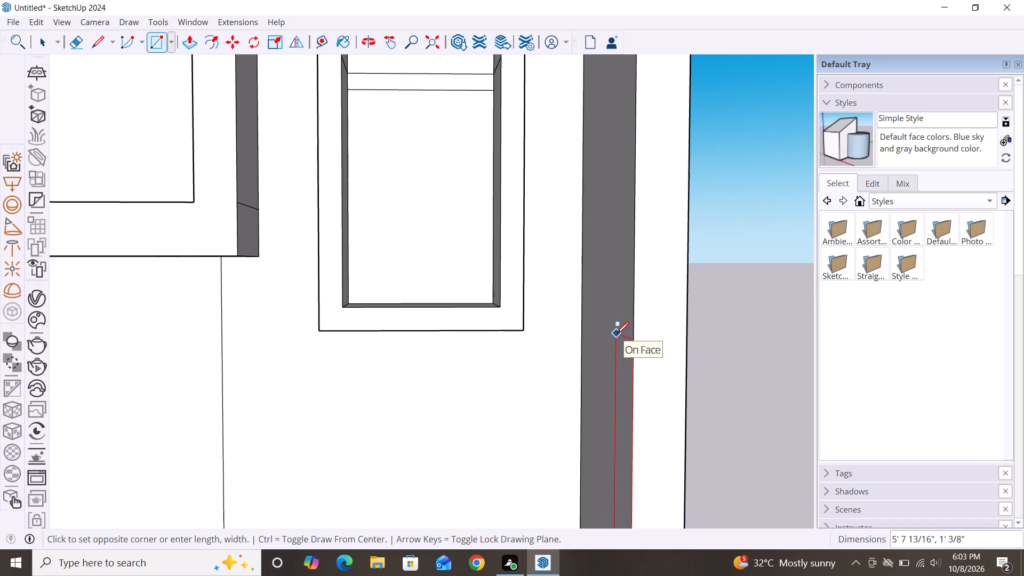
double_click(617, 334)
scroll(655, 289, "down", 4)
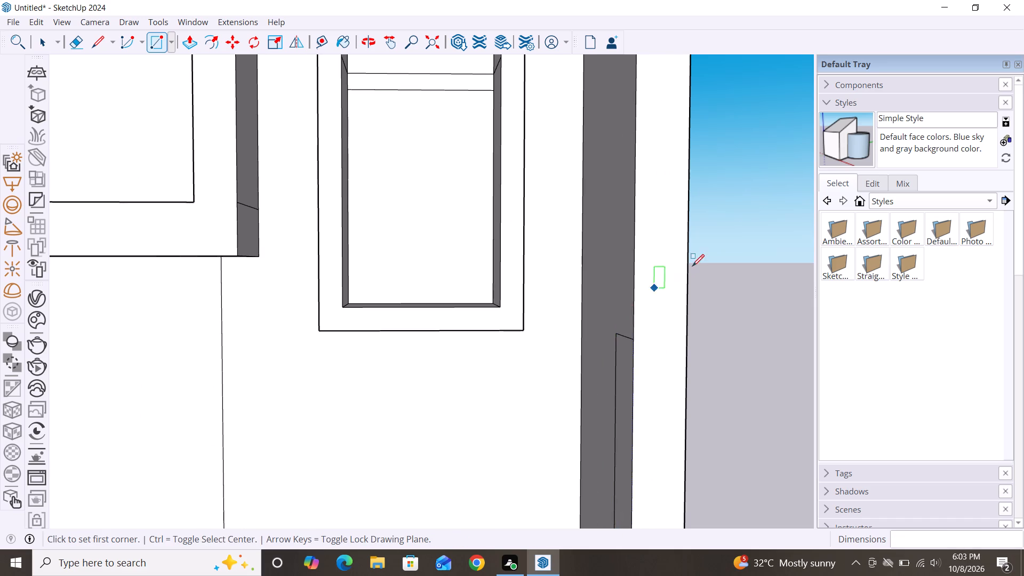
scroll(741, 235, "down", 3)
key("space")
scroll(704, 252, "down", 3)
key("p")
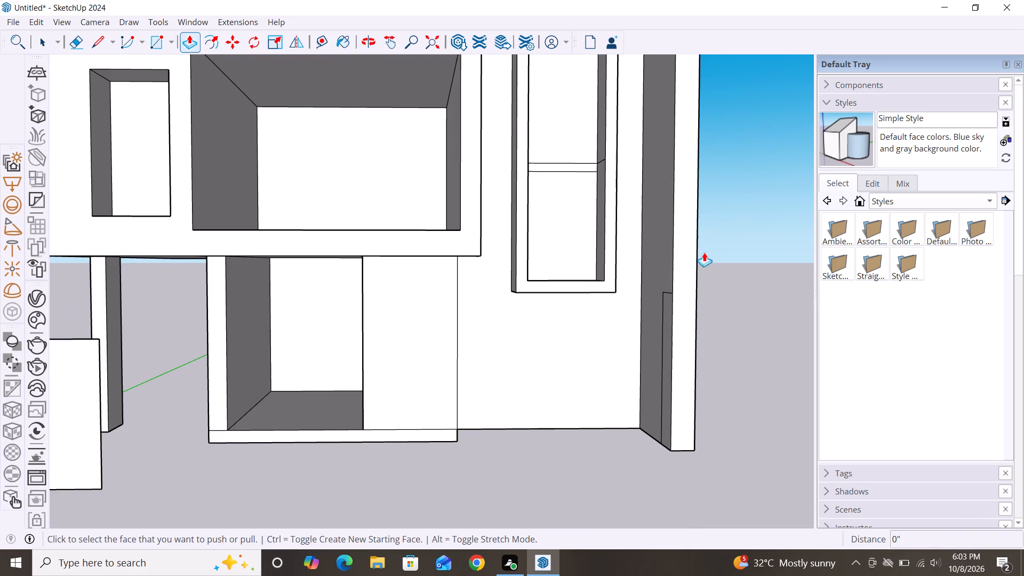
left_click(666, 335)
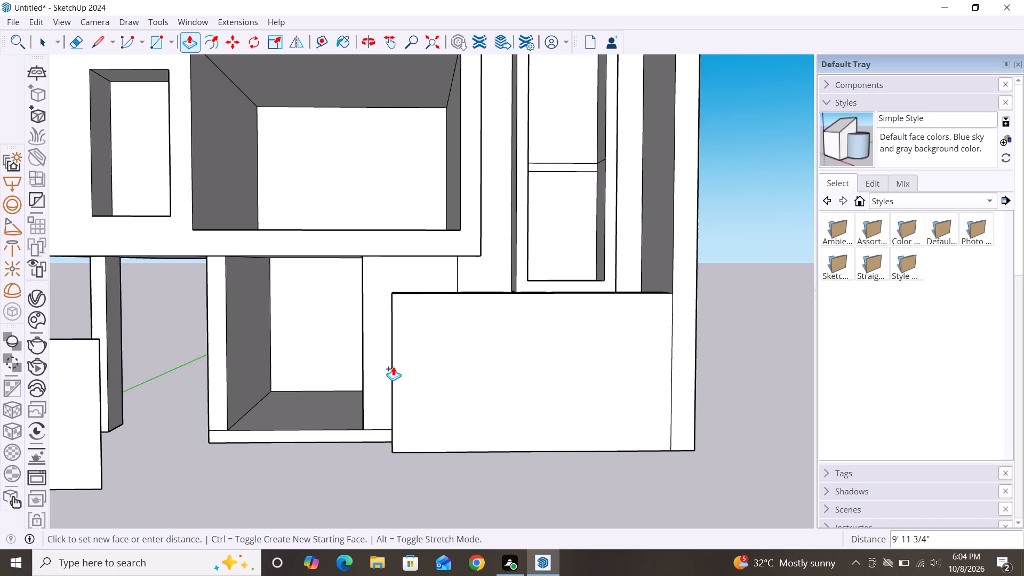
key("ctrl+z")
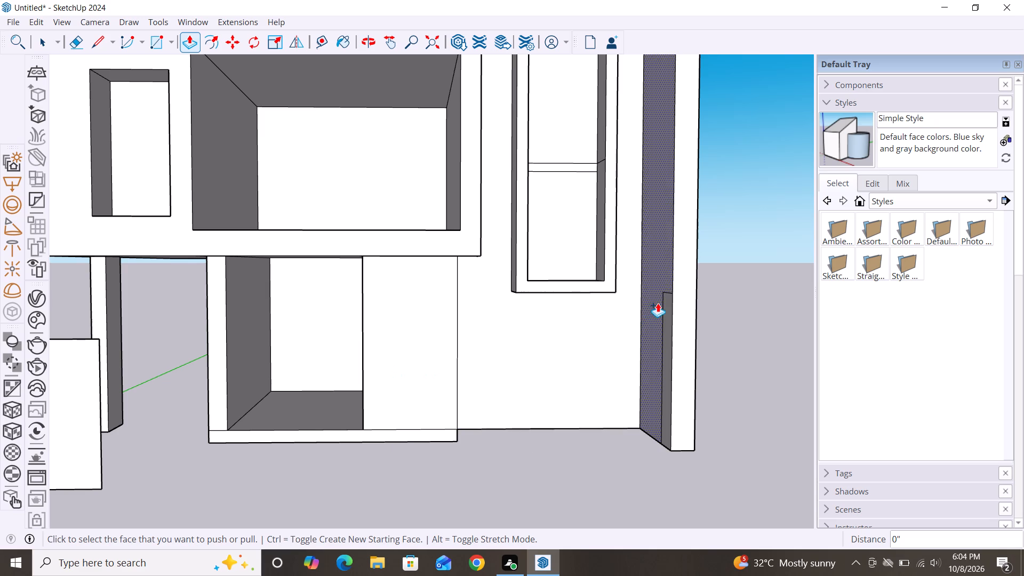
Lower the top edge of the rectangle on the side wall's inner face by about 9 1/16".
key("space")
scroll(664, 301, "up", 7)
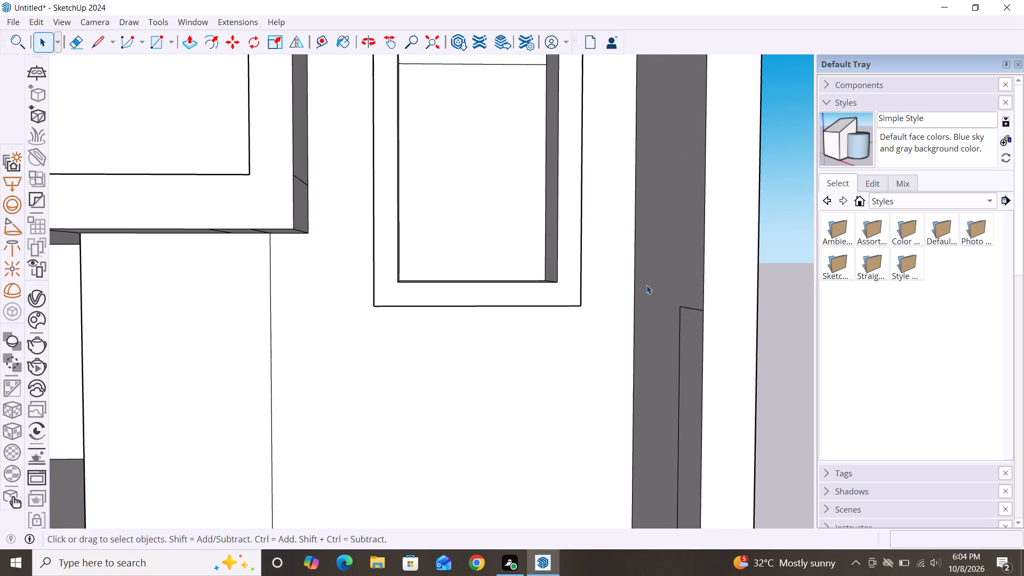
left_click(688, 309)
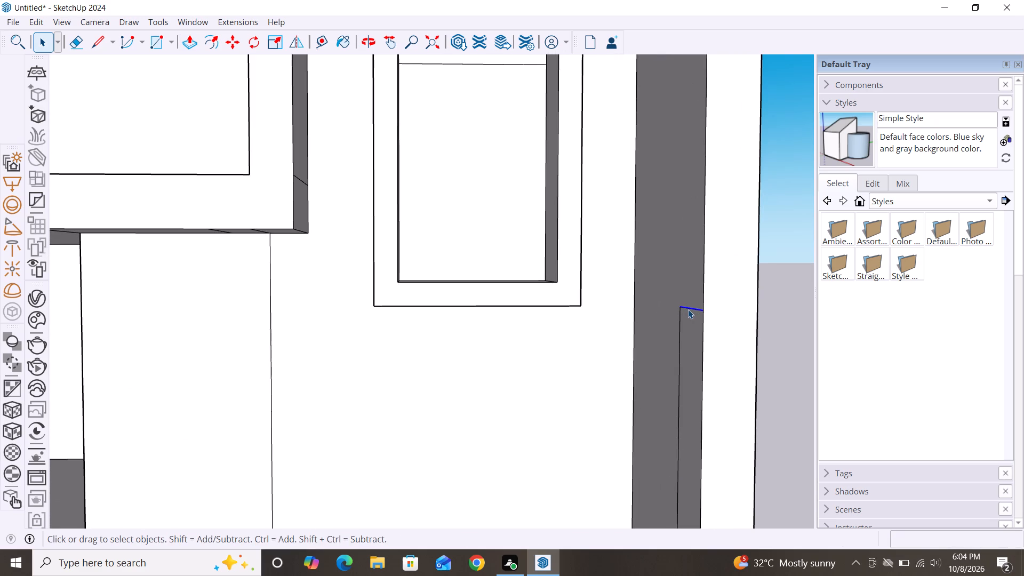
key("m")
left_click(706, 313)
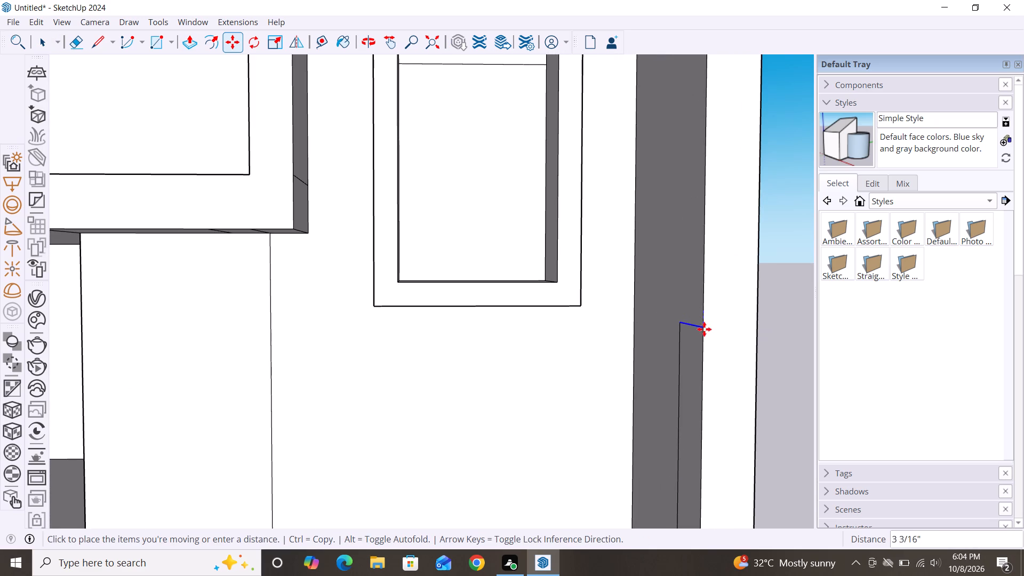
left_click(702, 358)
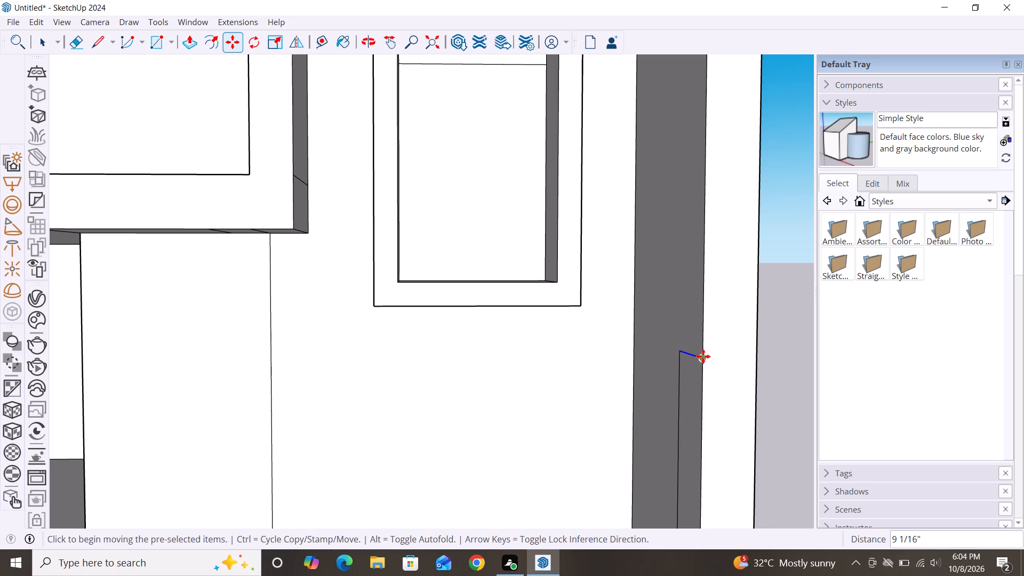
key("space")
Push/Pull the rectangle on the side wall about 11' 4 1/16" across the front to form a low boundary wall.
scroll(627, 228, "down", 7)
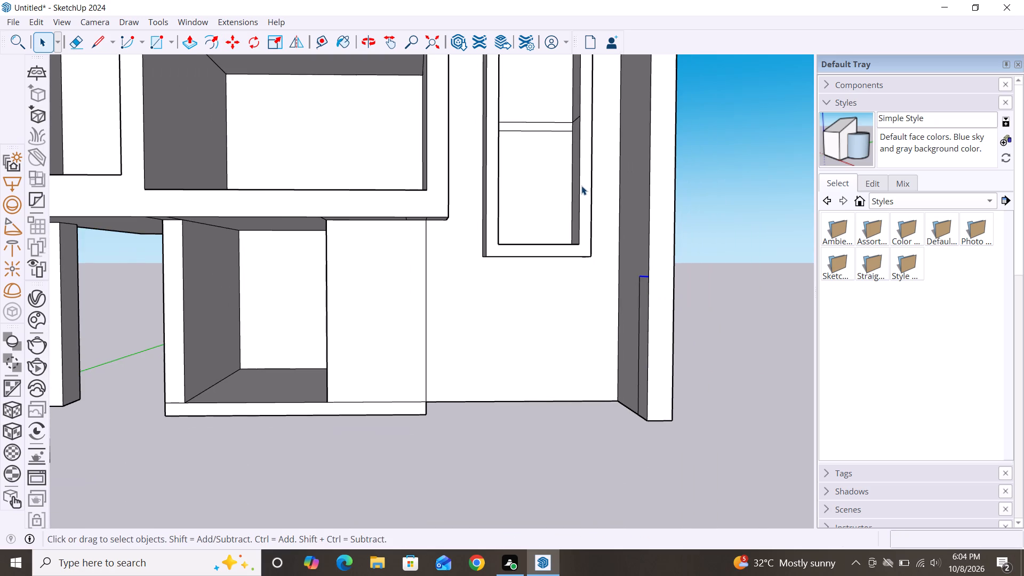
key("p")
left_click(643, 340)
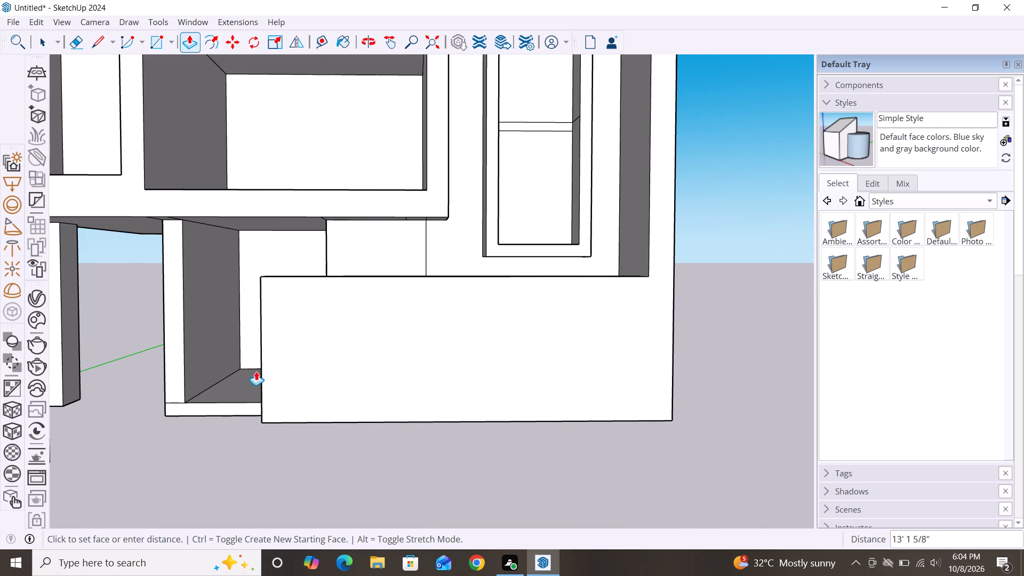
scroll(253, 371, "down", 7)
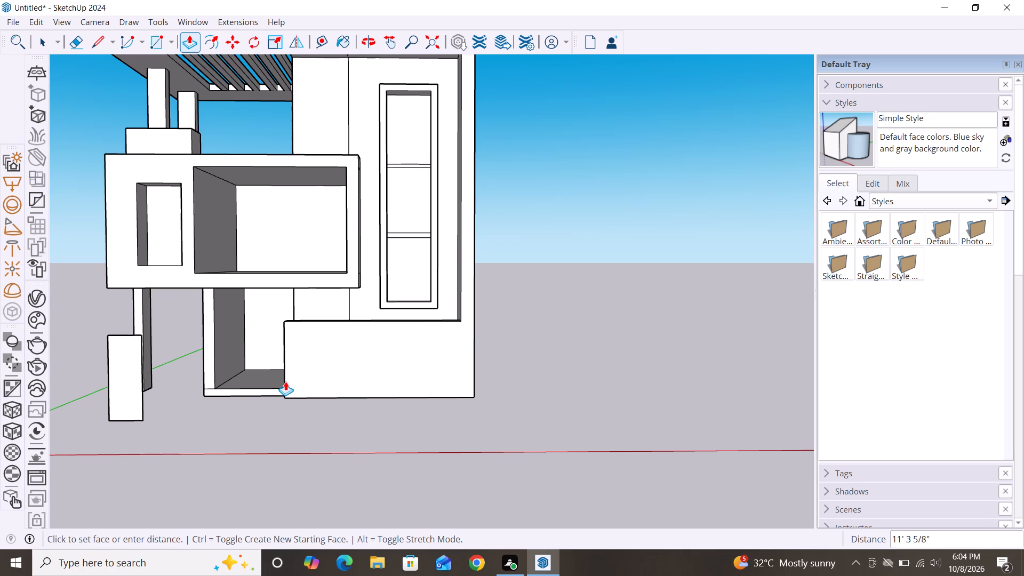
left_click(285, 381)
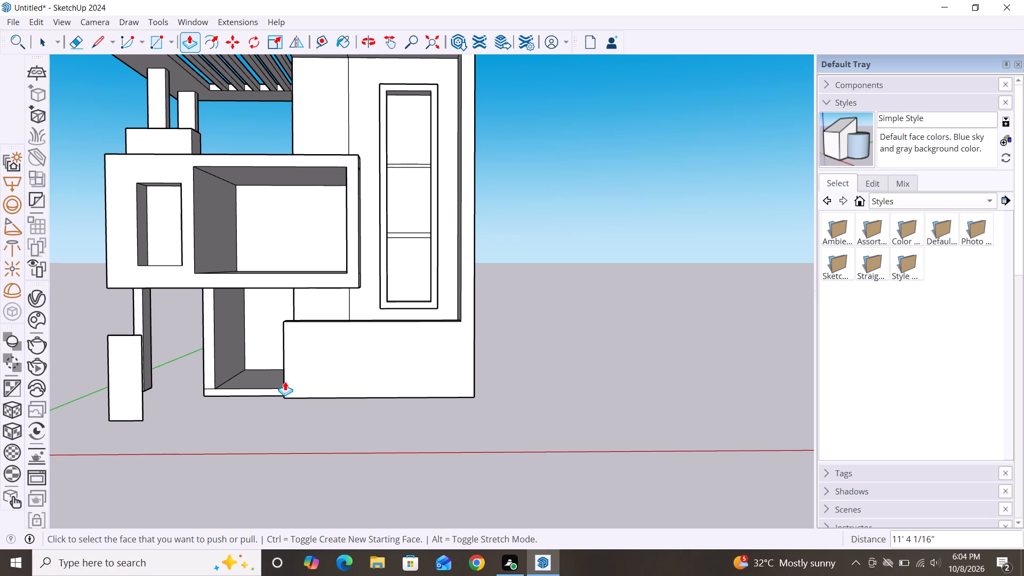
key("space")
Move the upright rectangle in front of the front post straight up by about 1' 3 3/16".
scroll(673, 302, "down", 3)
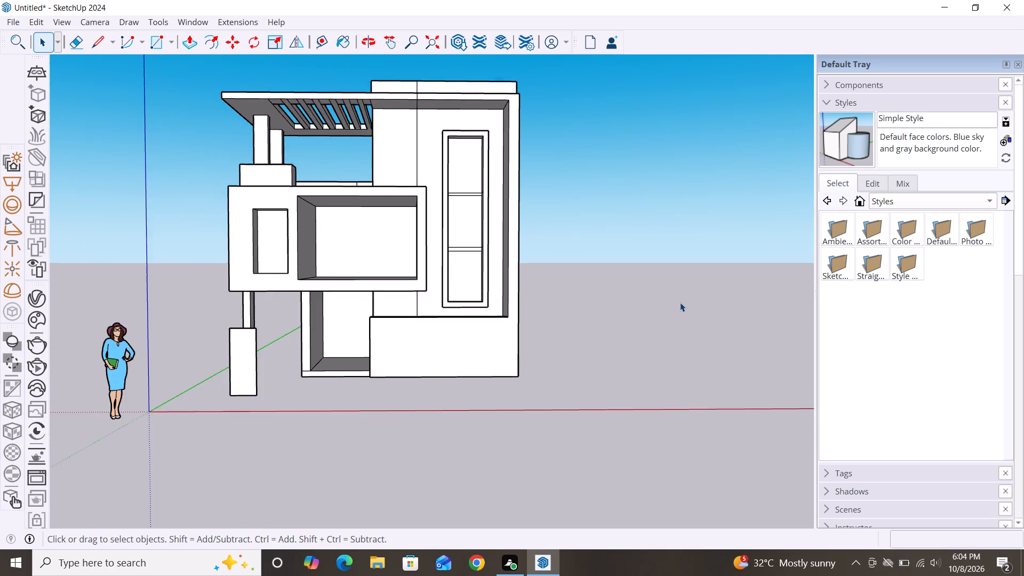
scroll(680, 302, "down", 2)
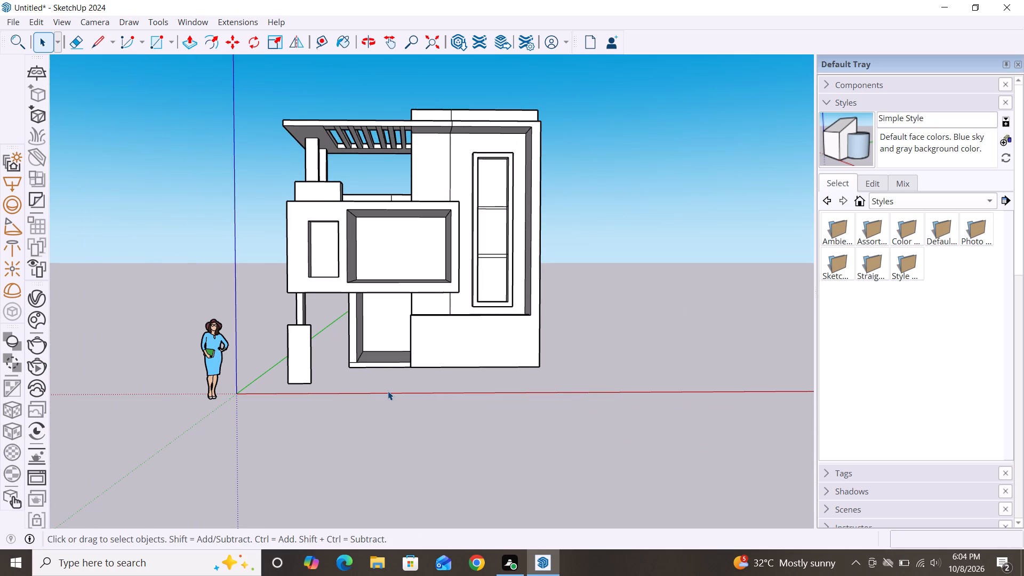
scroll(388, 391, "up", 1)
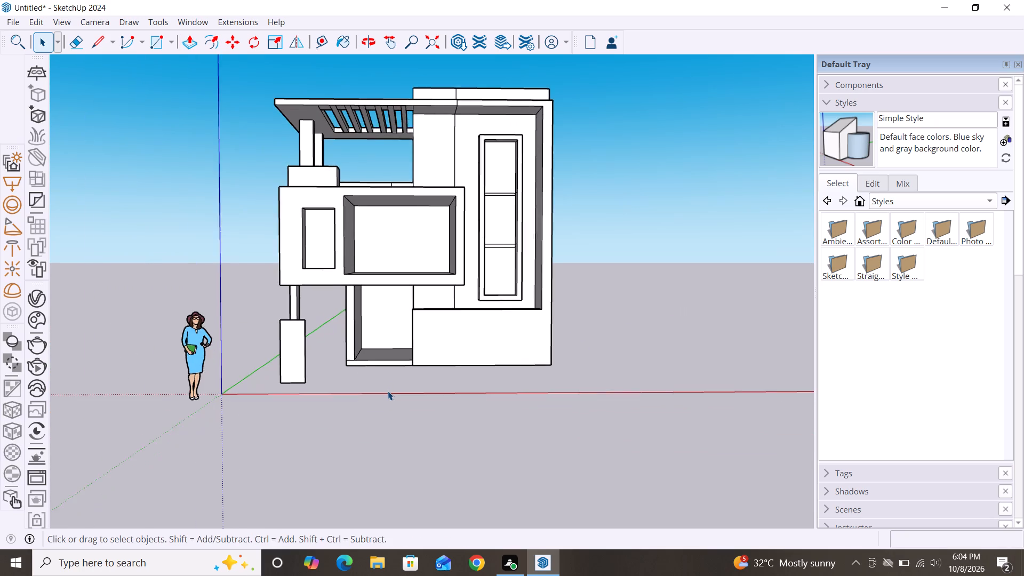
scroll(388, 391, "up", 2)
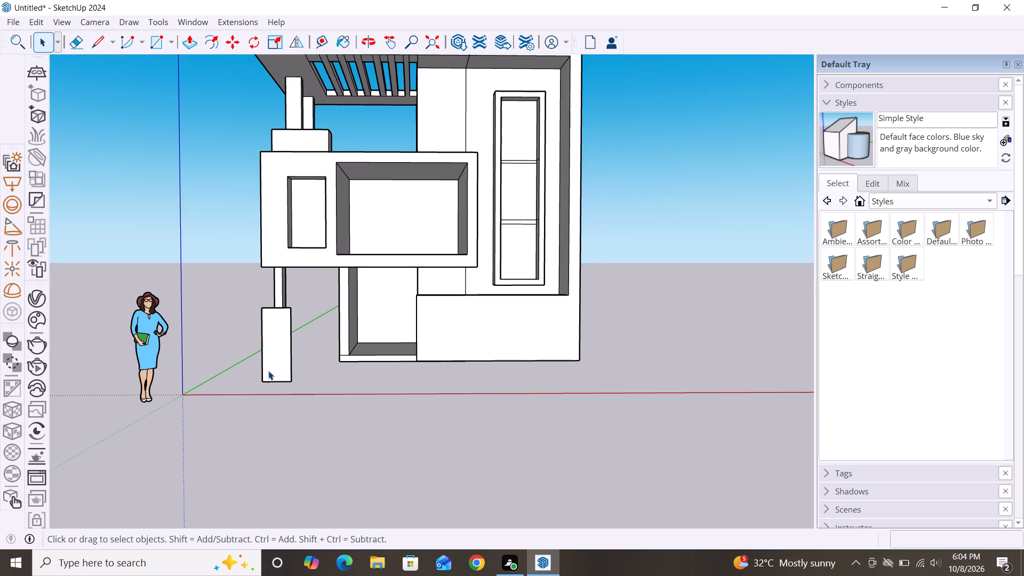
scroll(271, 378, "up", 3)
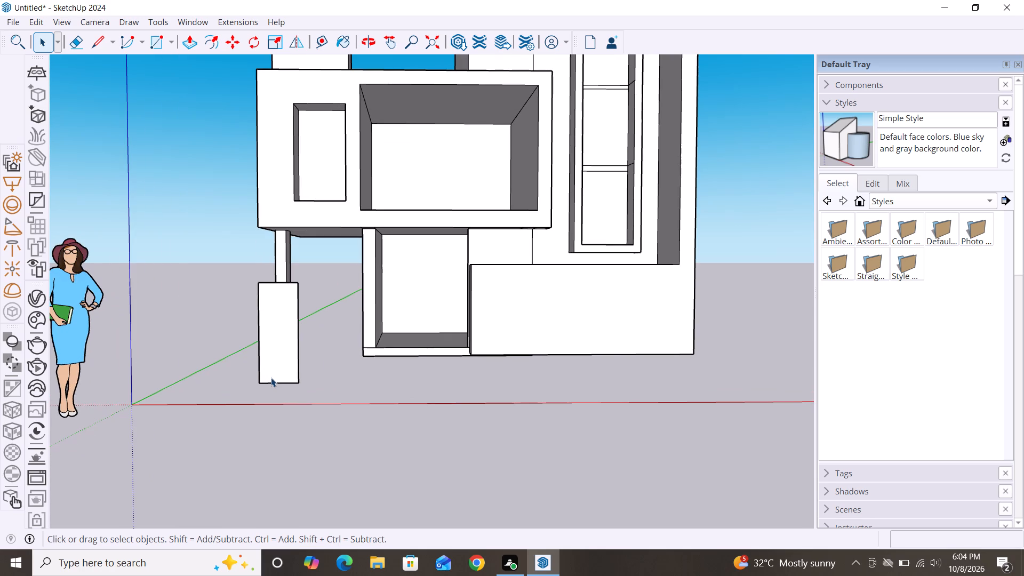
scroll(285, 341, "up", 2)
left_click(285, 341)
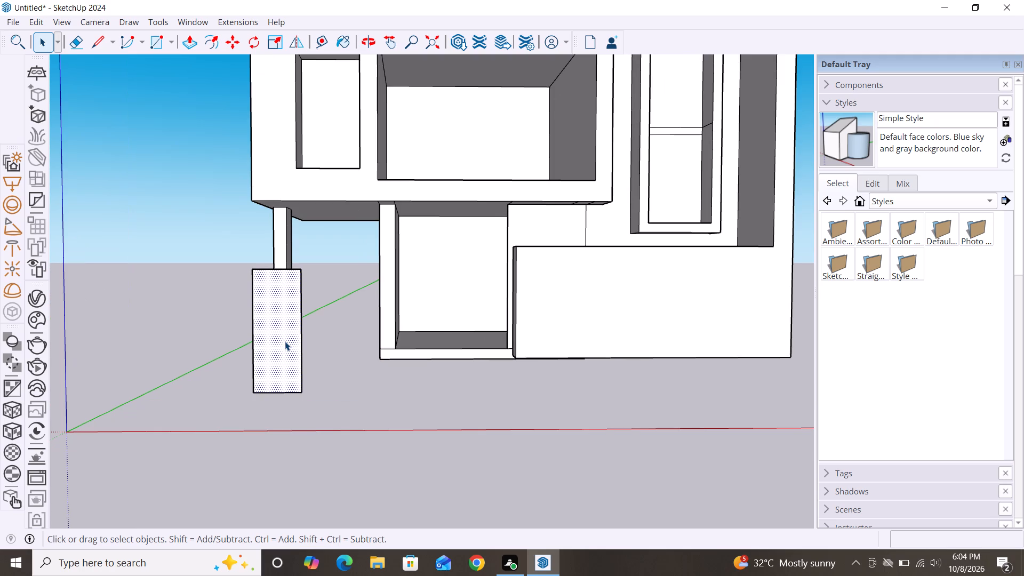
left_click(285, 341)
left_click(349, 388)
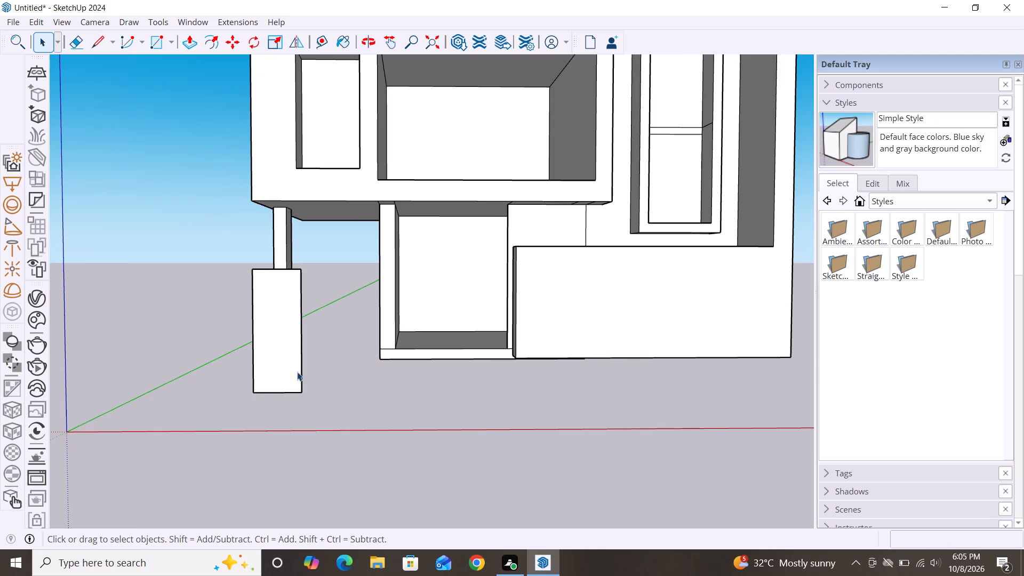
double_click(297, 372)
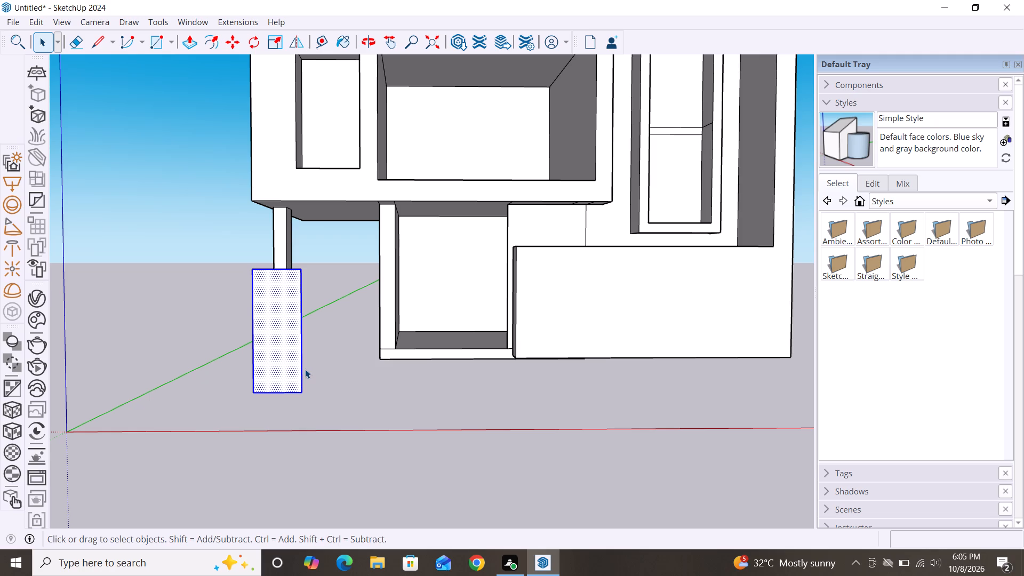
key("m")
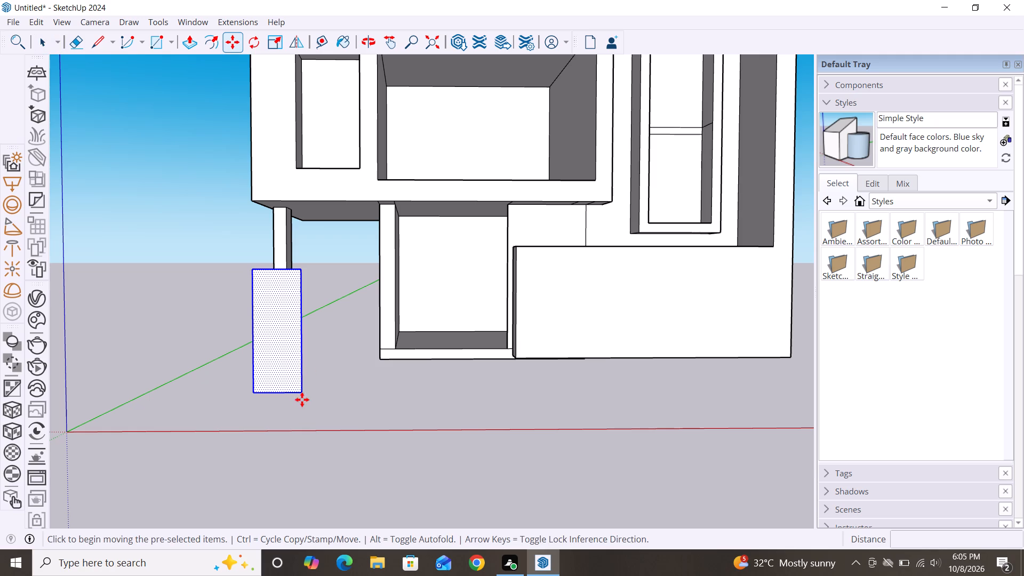
left_click(303, 391)
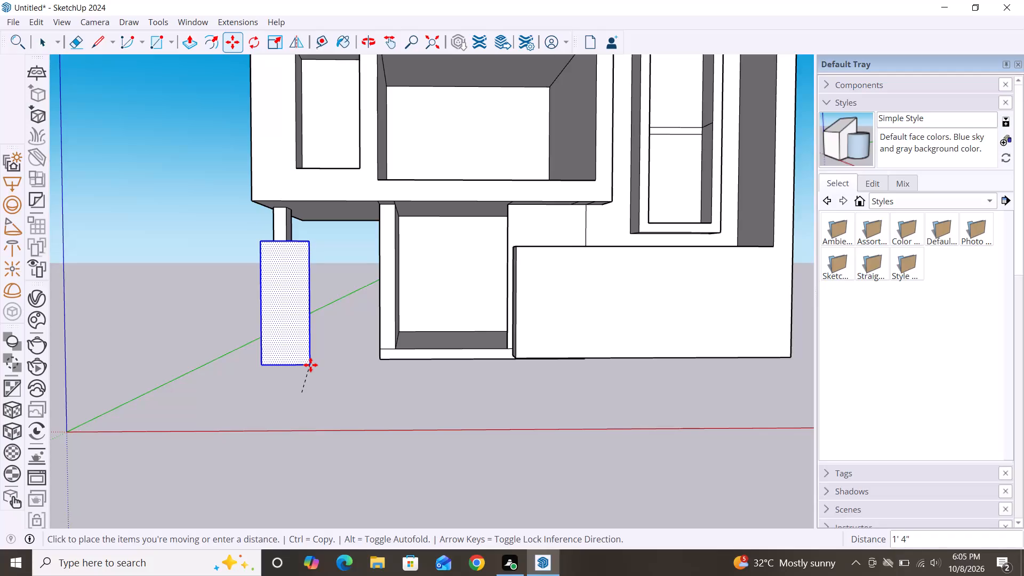
scroll(310, 365, "up", 6)
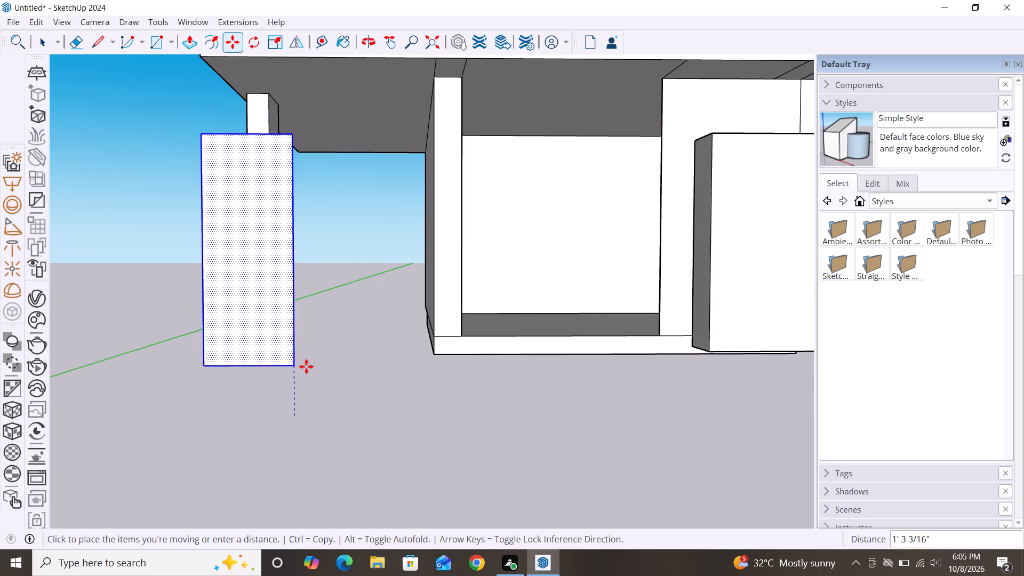
left_click(306, 366)
scroll(306, 366, "down", 2)
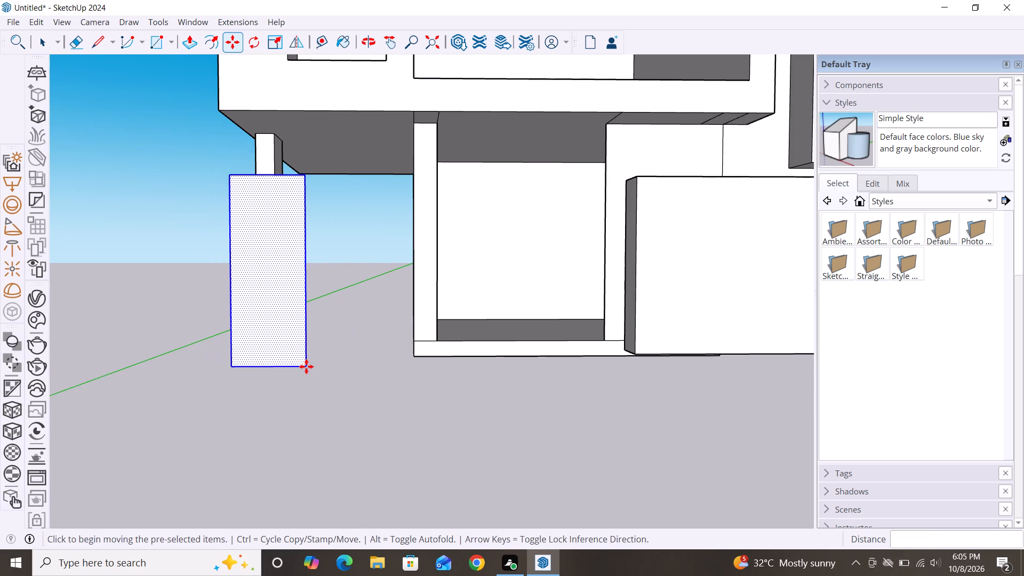
key("space")
left_click(390, 444)
Push/Pull the upright rectangle's back face about 7 1/2" towards the house to form a gate pillar.
scroll(346, 347, "down", 3)
middle_click_drag(340, 388, 637, 435, "alt")
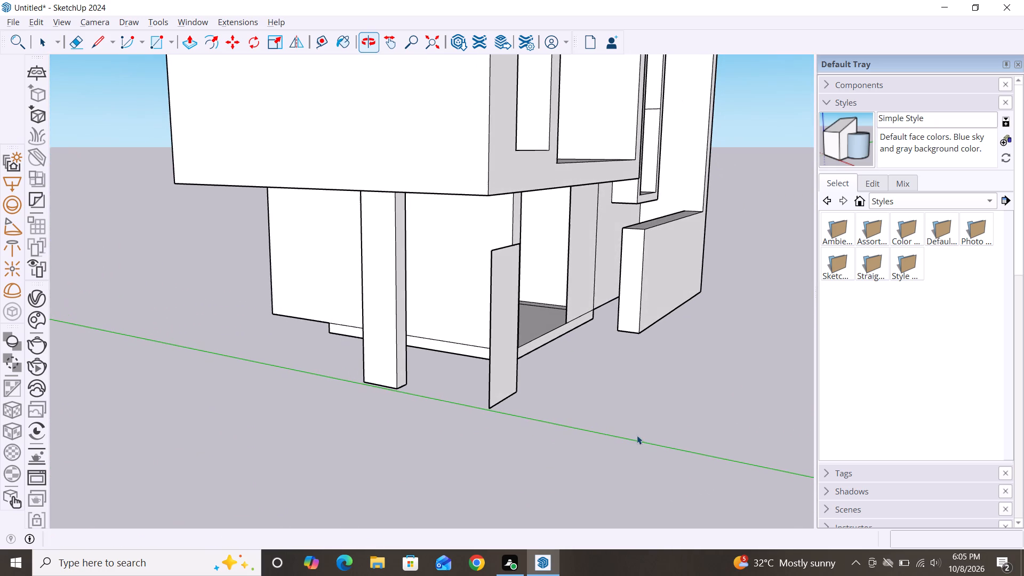
middle_click_drag(438, 438, 593, 436, "alt")
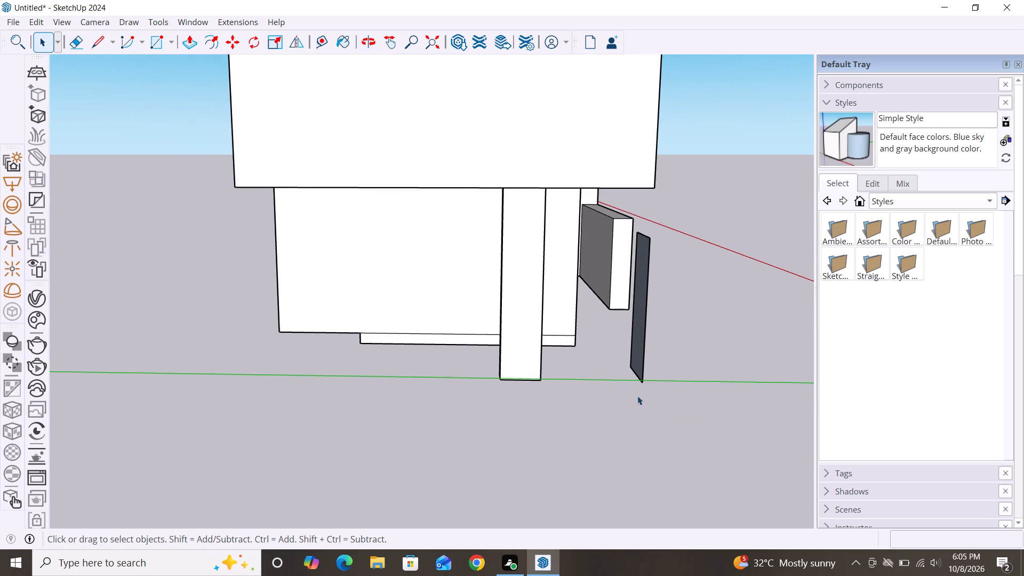
scroll(617, 351, "up", 5)
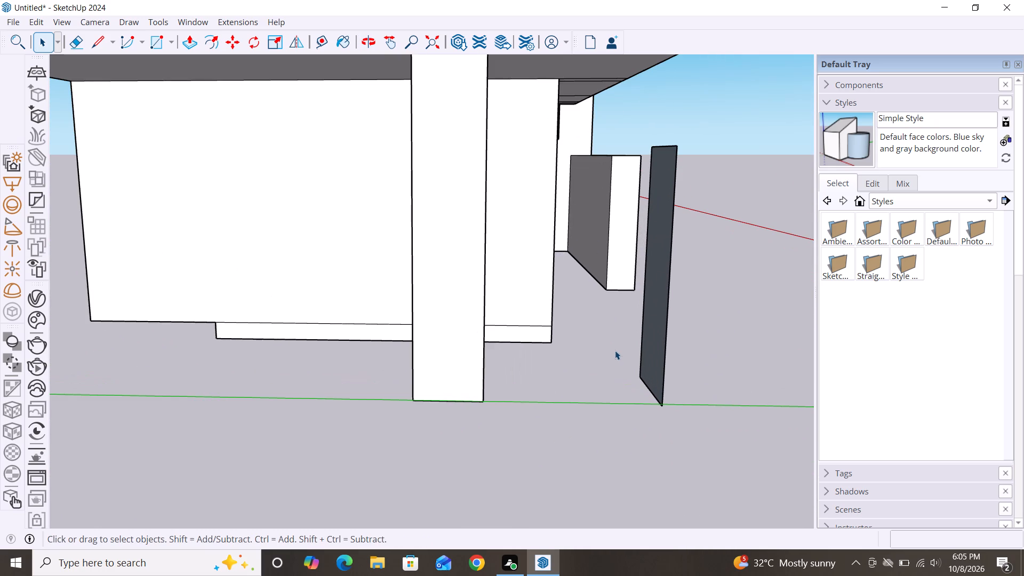
key("p")
left_click(660, 340)
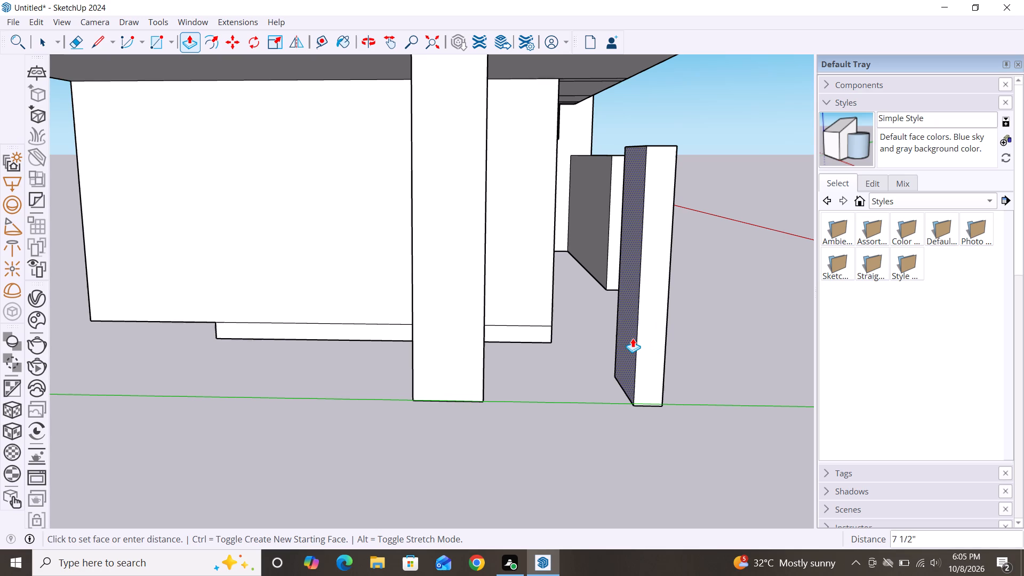
left_click(633, 338)
key("space")
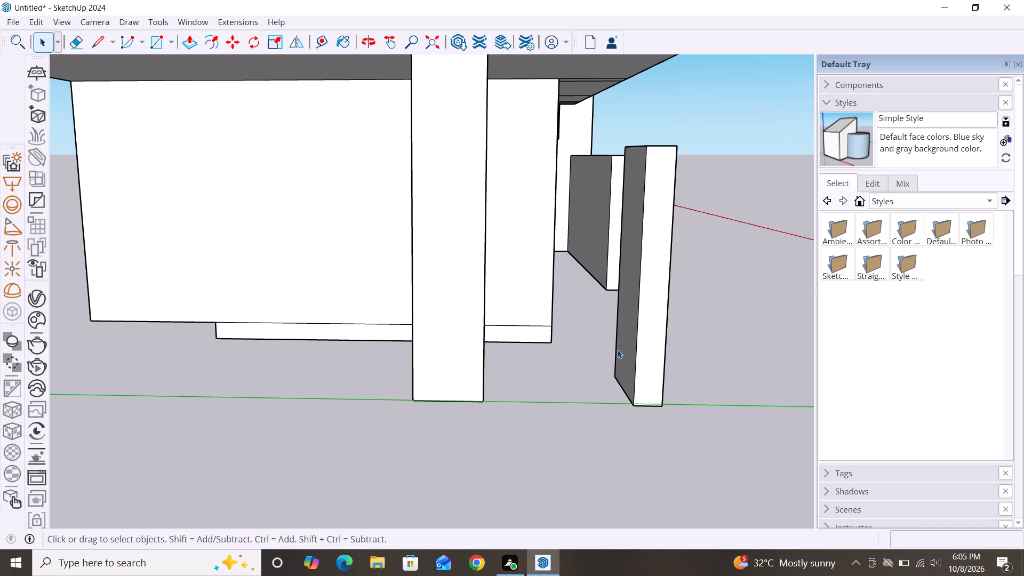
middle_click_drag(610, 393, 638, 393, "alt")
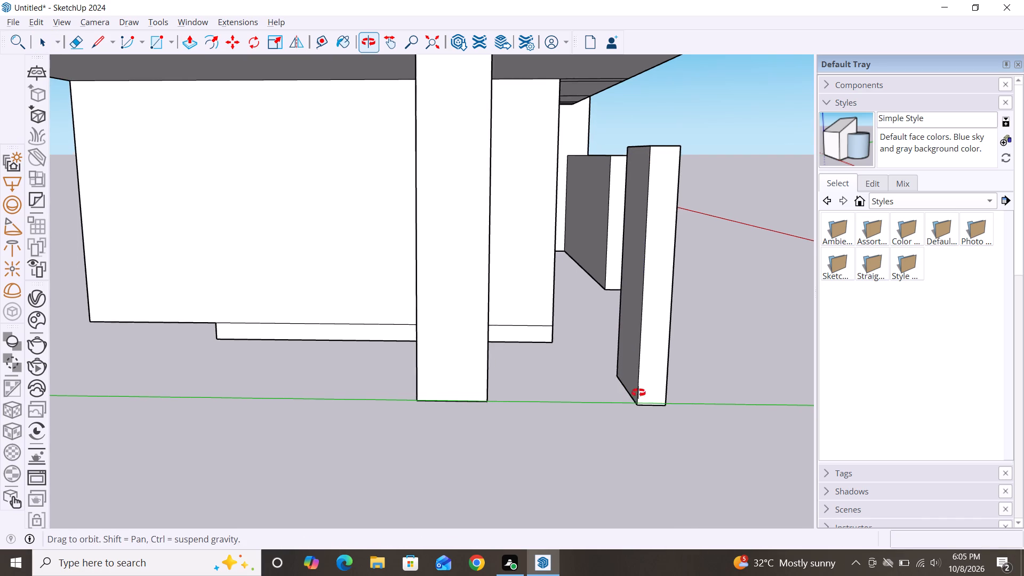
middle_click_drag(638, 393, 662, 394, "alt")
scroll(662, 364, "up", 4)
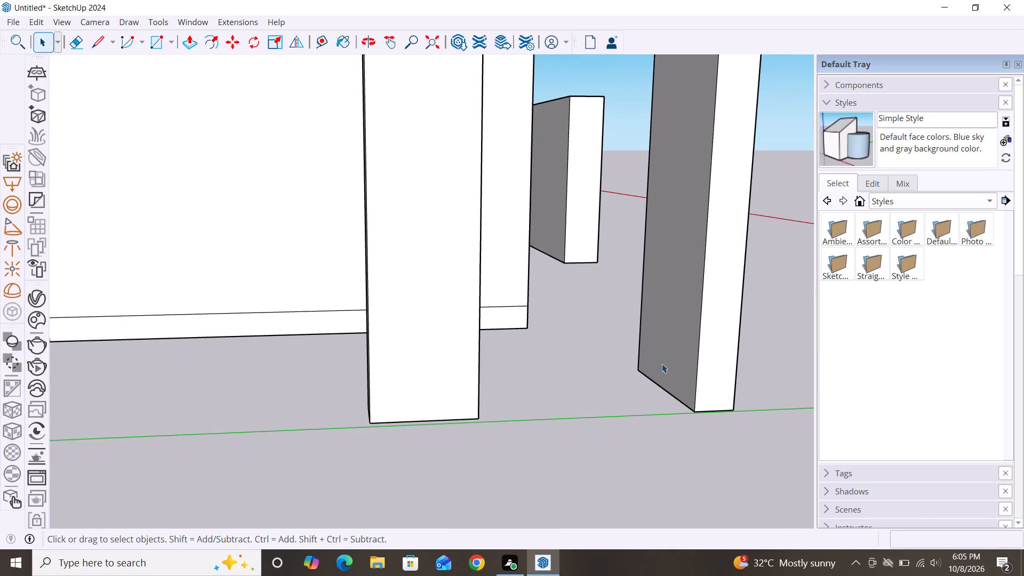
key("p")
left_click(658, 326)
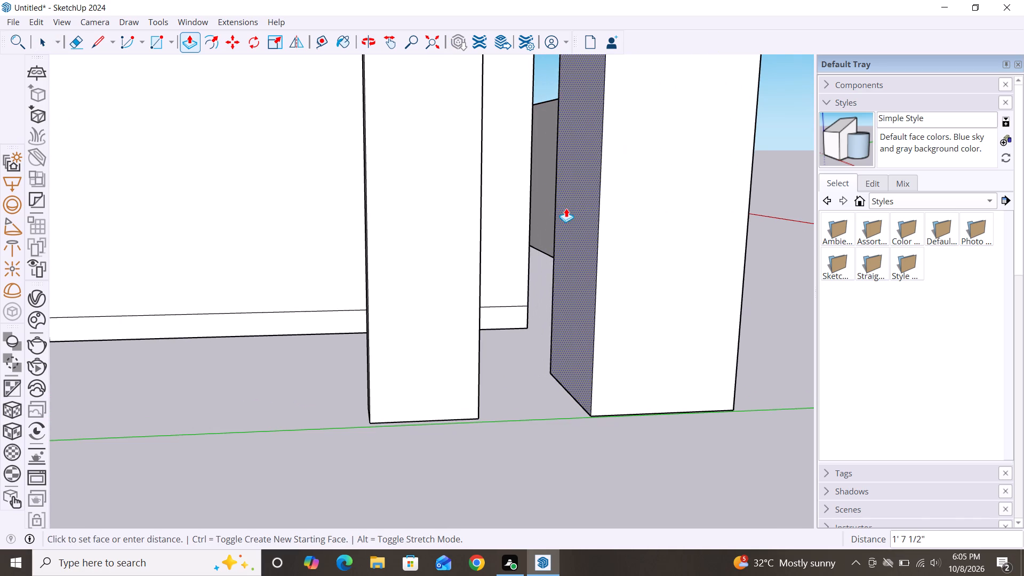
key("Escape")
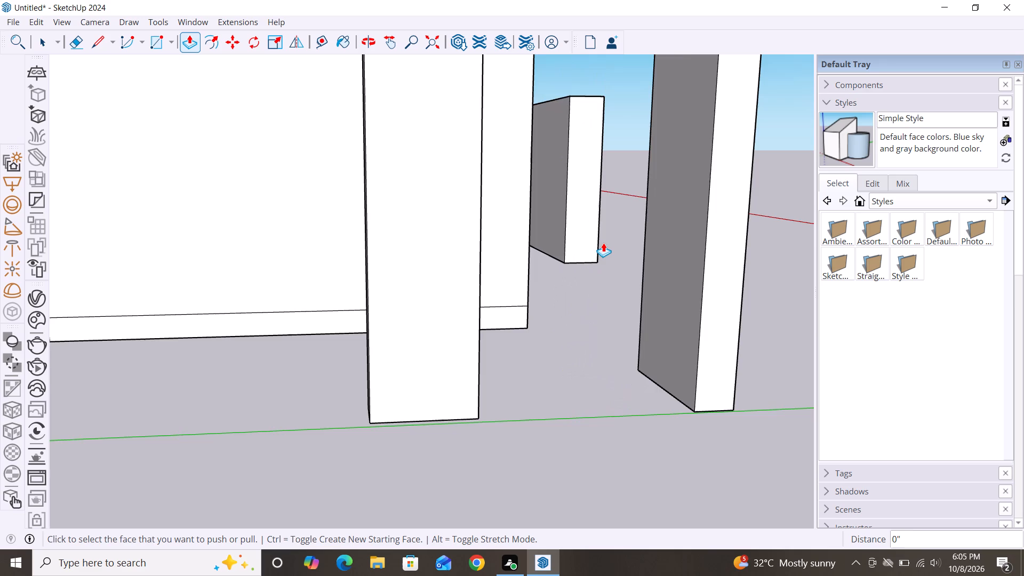
Push/Pull the gate pillar's front face about 1' 9 11/16" forward, flush with the low boundary wall's front face.
scroll(603, 243, "down", 4)
middle_click_drag(691, 394, 463, 380, "alt")
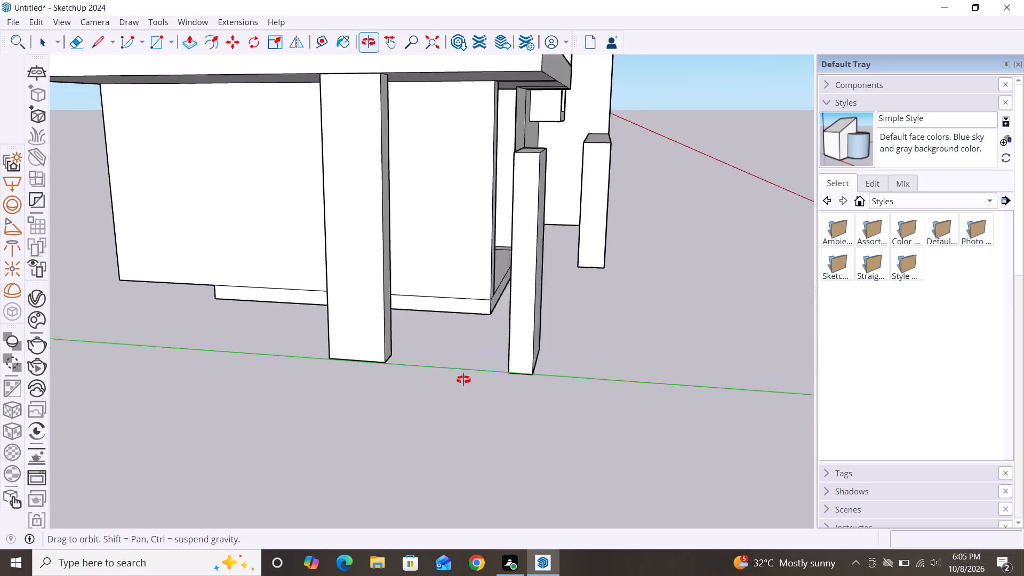
middle_click_drag(463, 380, 373, 377, "alt")
scroll(503, 259, "down", 2)
middle_click_drag(492, 337, 340, 378, "alt")
key("p")
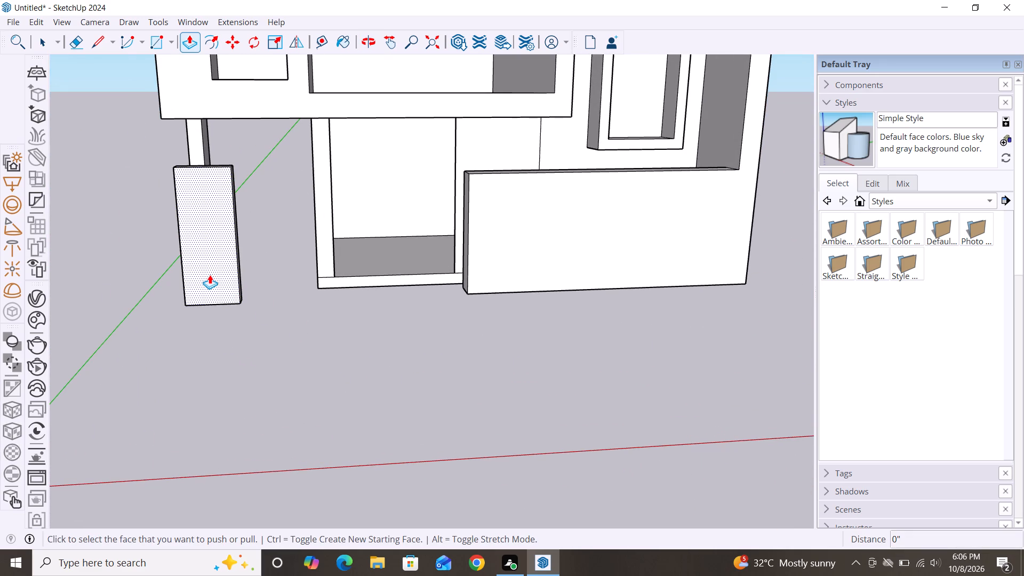
left_click(207, 273)
key("Escape")
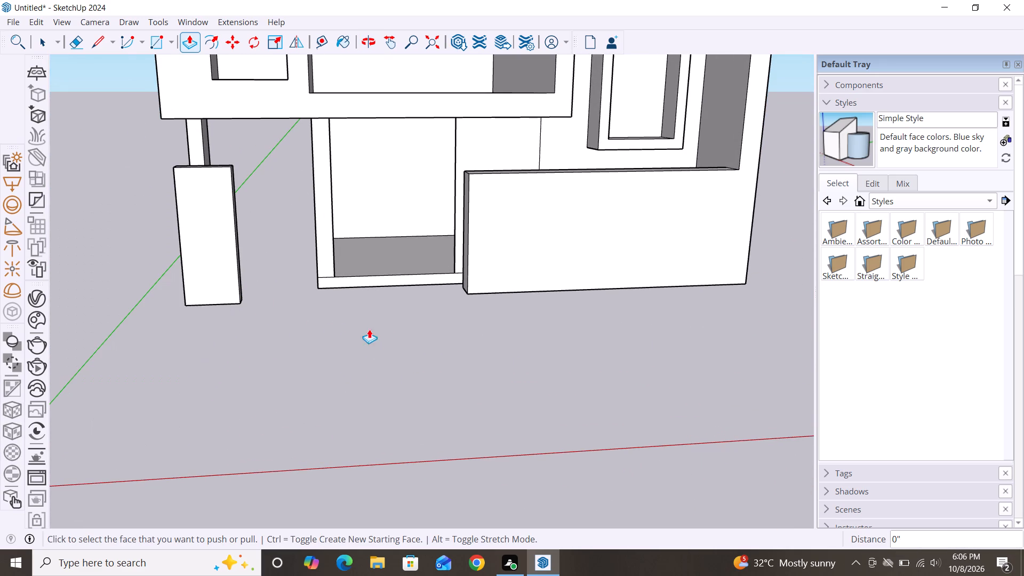
left_click(201, 265)
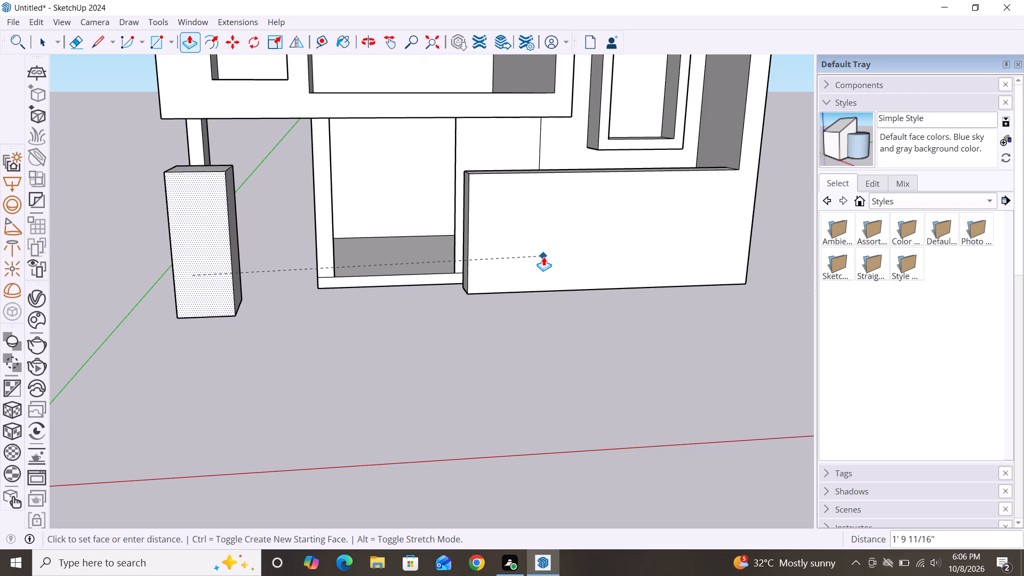
left_click(545, 255)
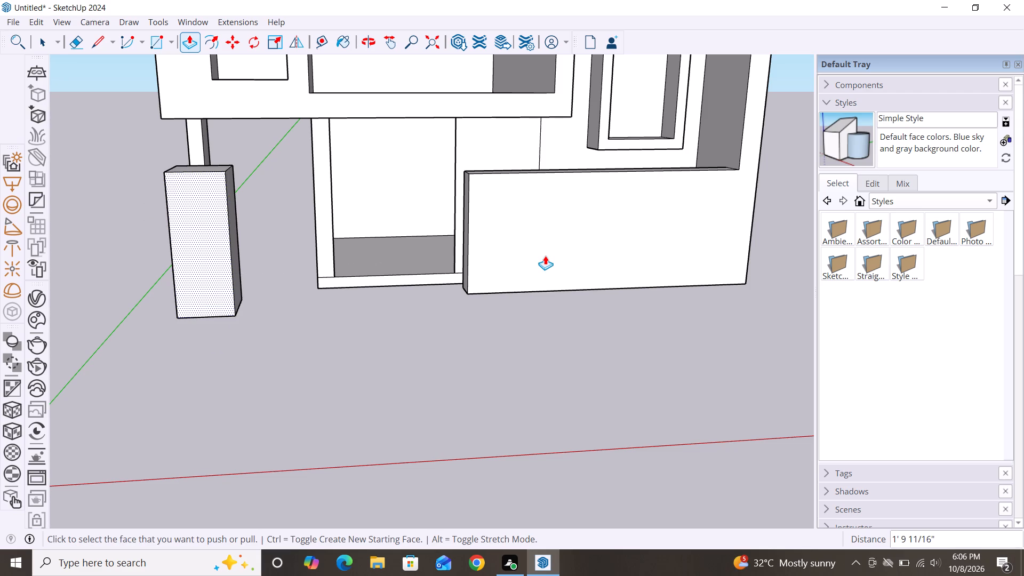
key("space")
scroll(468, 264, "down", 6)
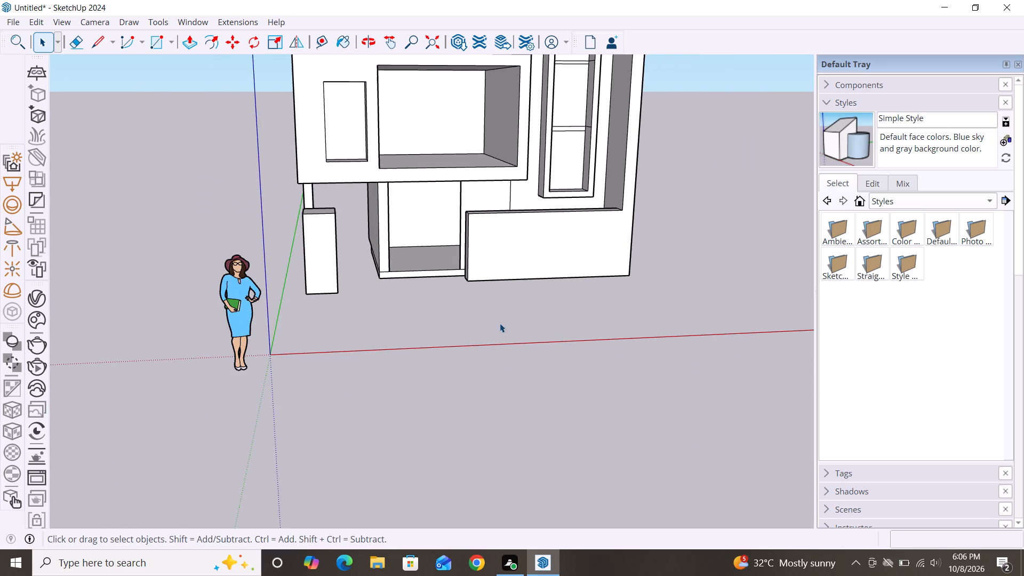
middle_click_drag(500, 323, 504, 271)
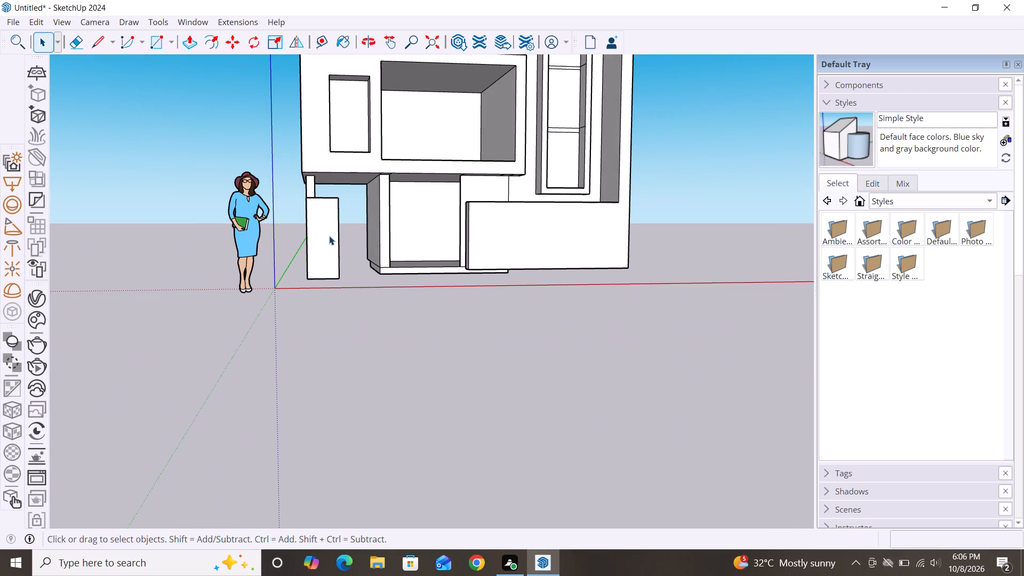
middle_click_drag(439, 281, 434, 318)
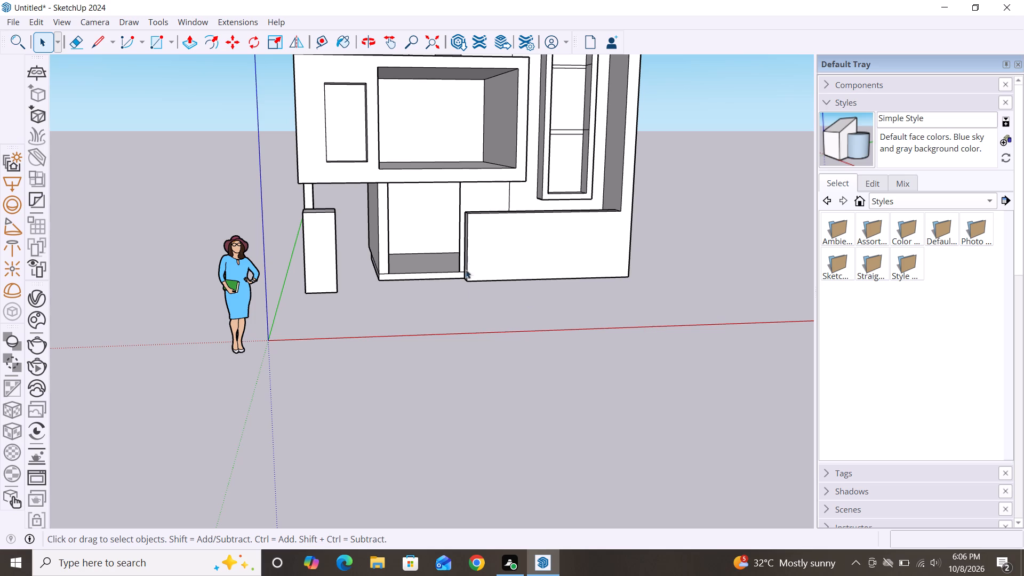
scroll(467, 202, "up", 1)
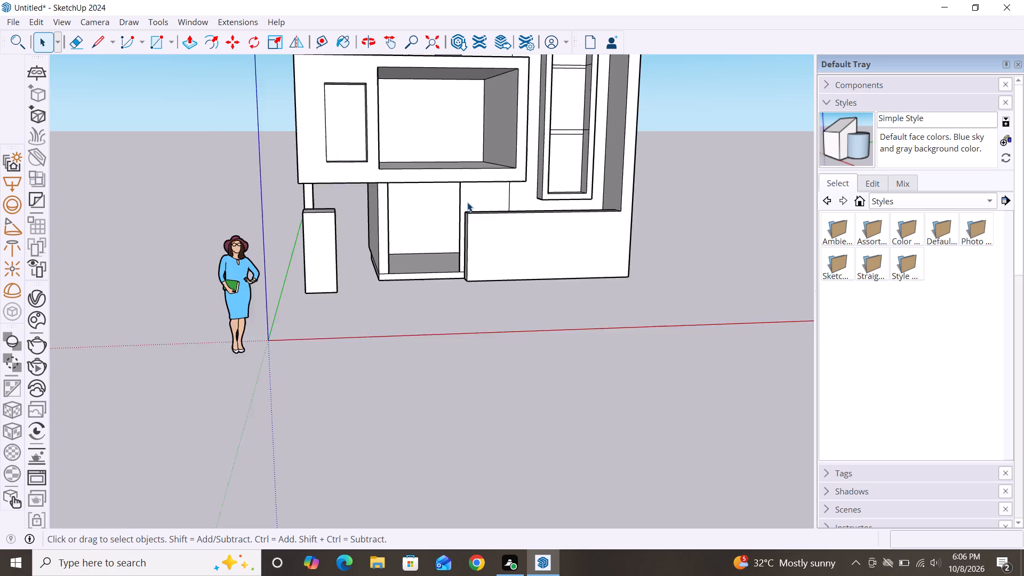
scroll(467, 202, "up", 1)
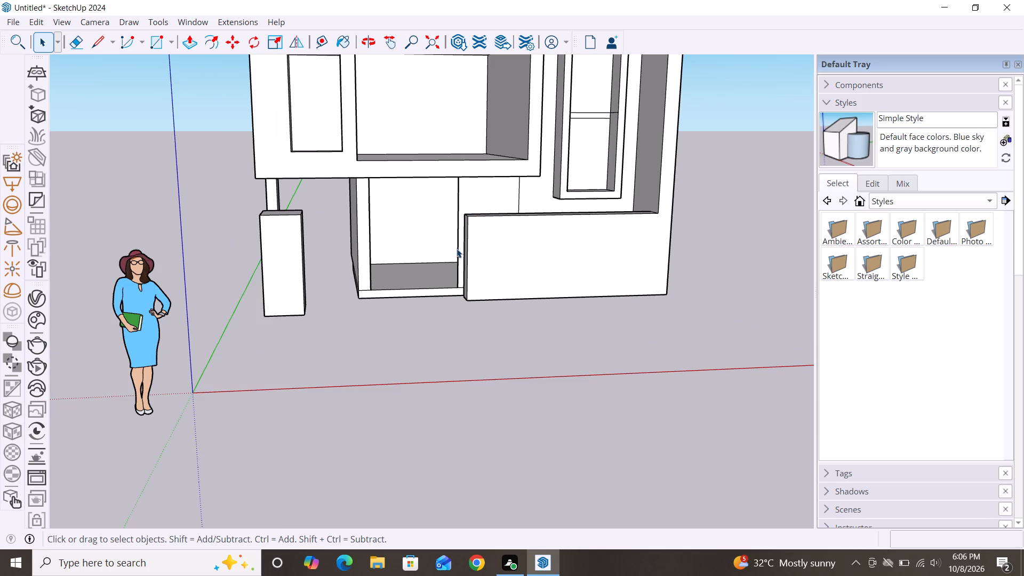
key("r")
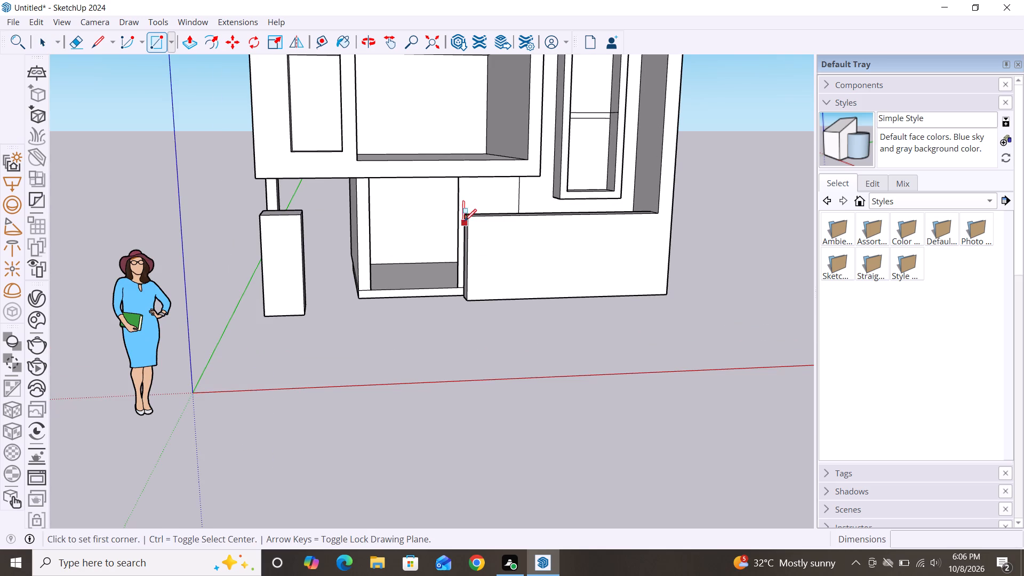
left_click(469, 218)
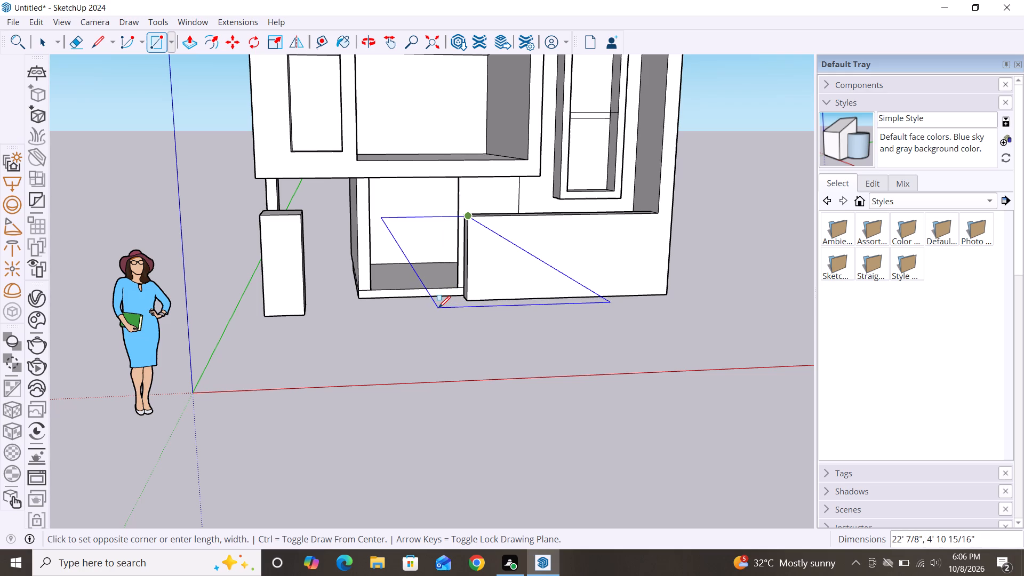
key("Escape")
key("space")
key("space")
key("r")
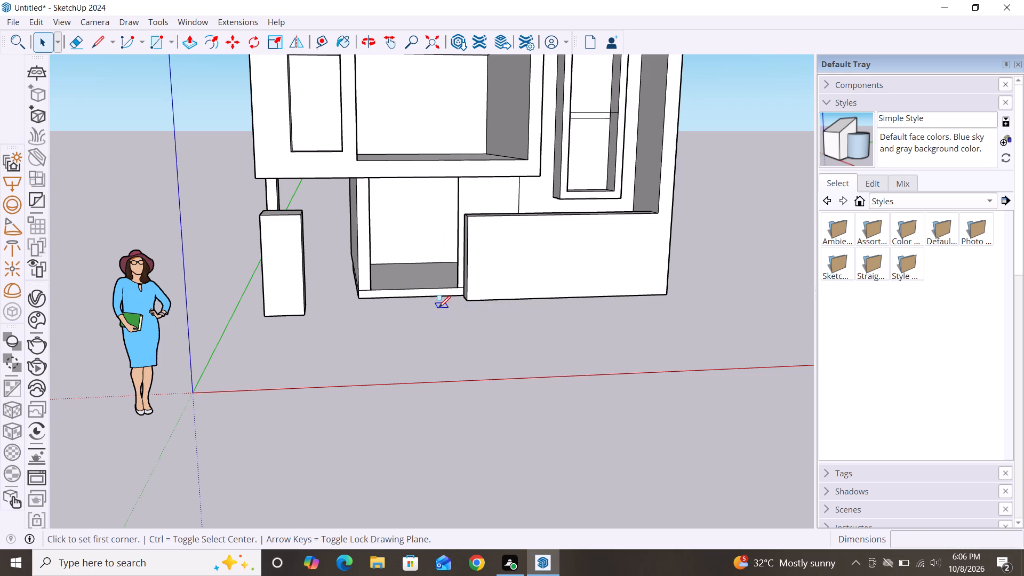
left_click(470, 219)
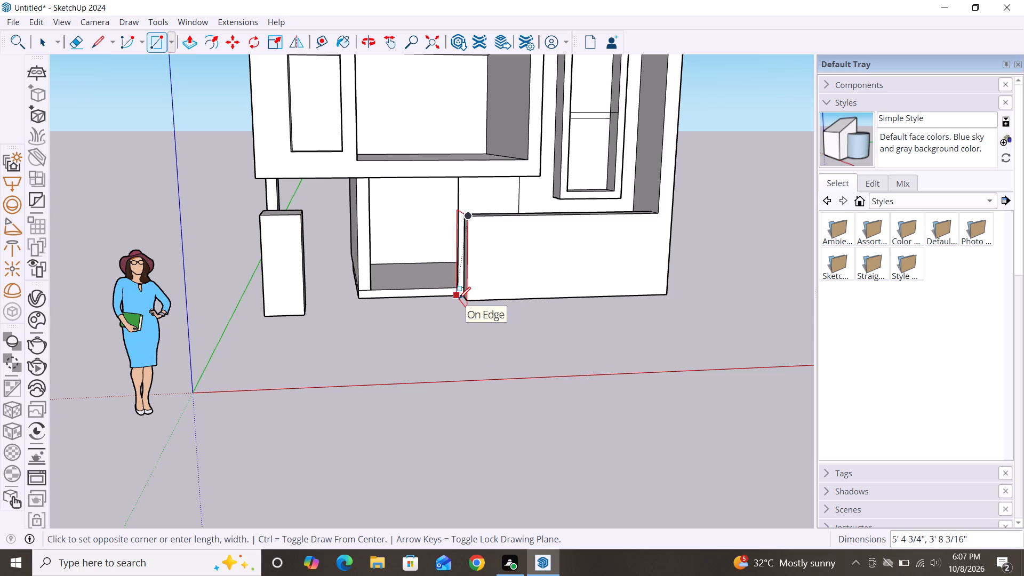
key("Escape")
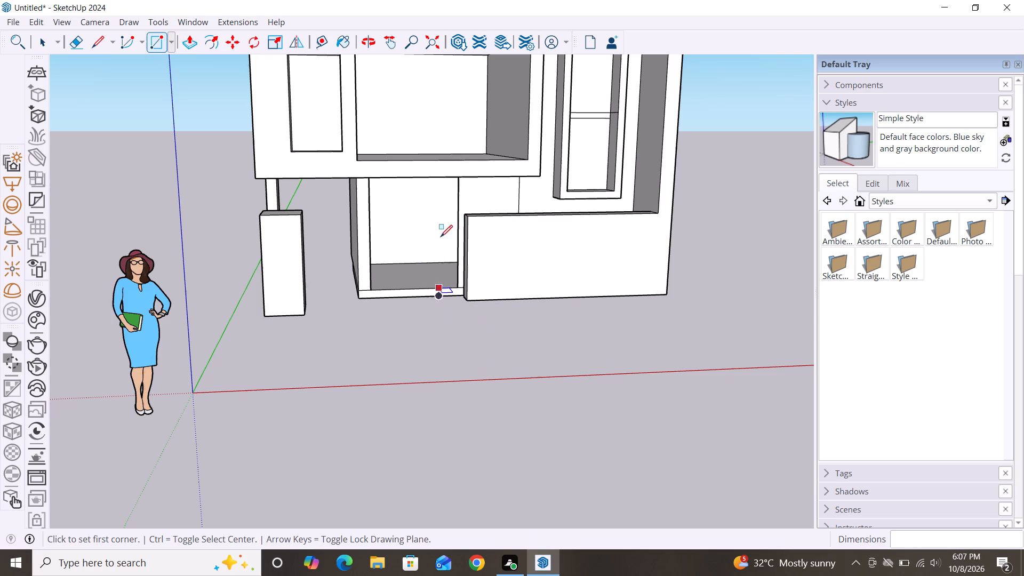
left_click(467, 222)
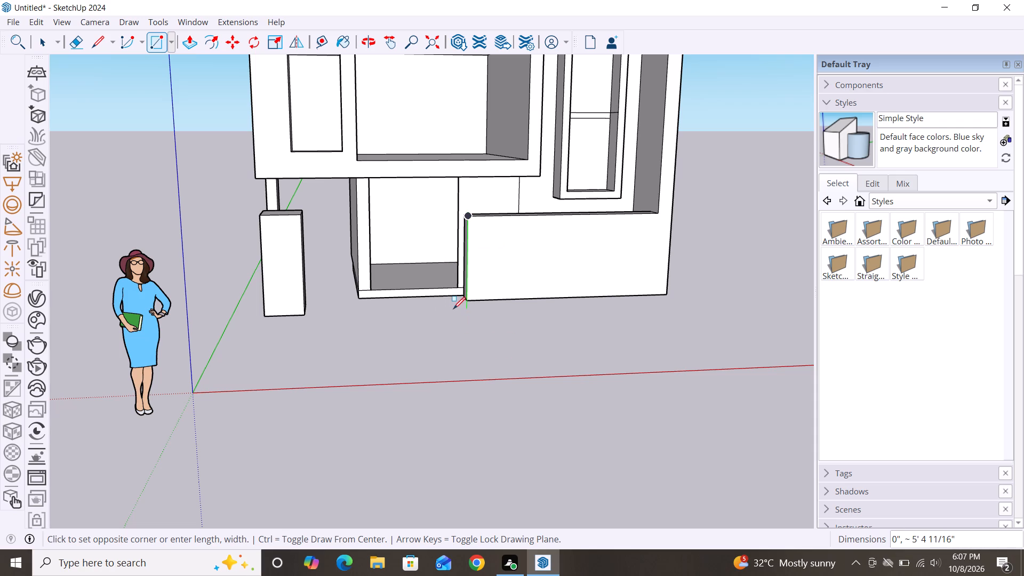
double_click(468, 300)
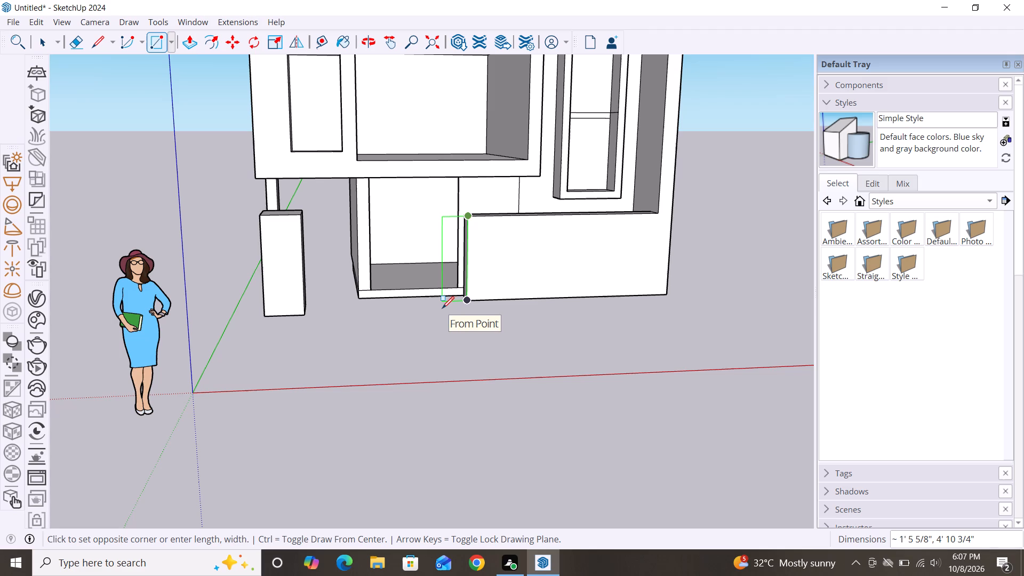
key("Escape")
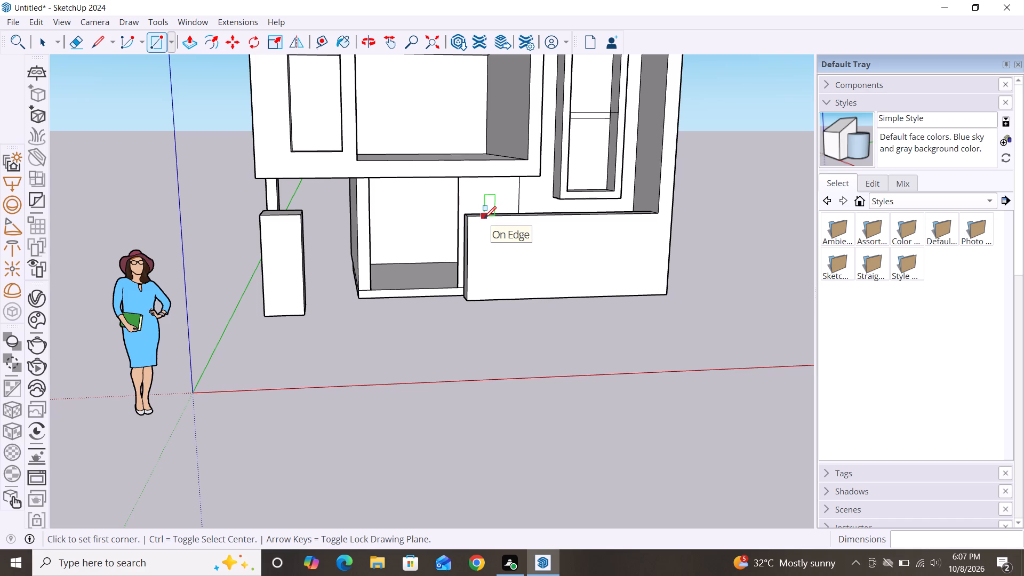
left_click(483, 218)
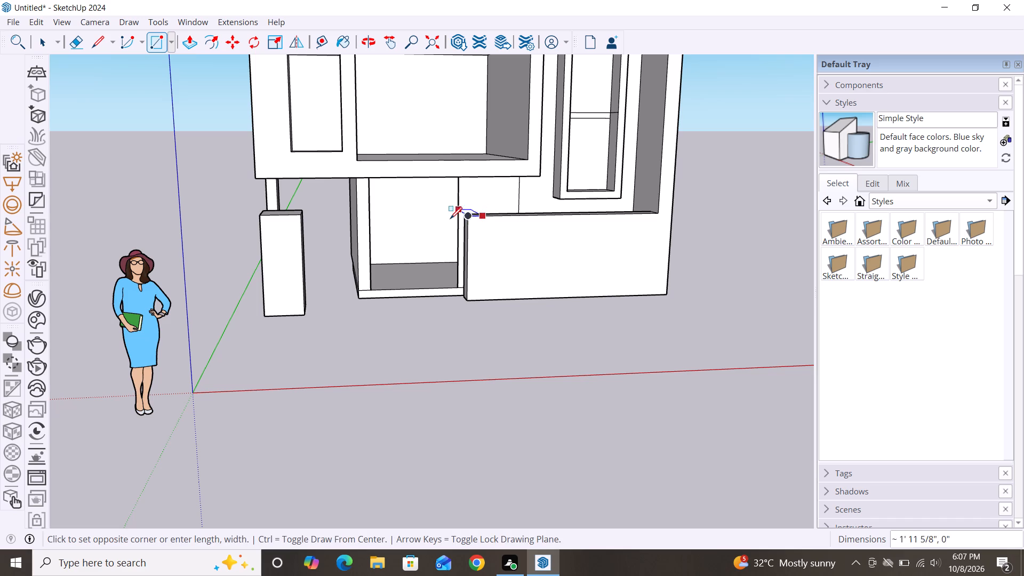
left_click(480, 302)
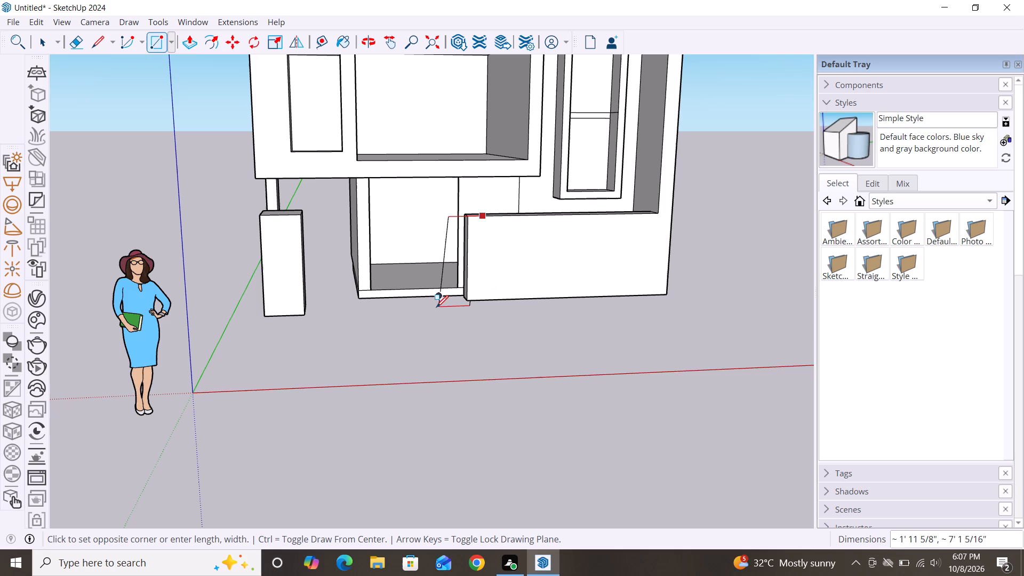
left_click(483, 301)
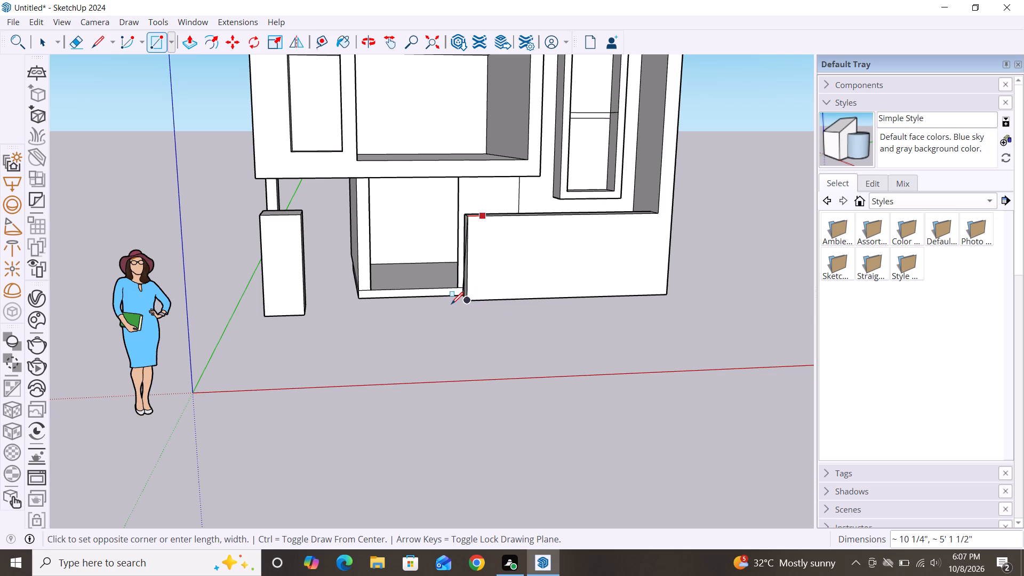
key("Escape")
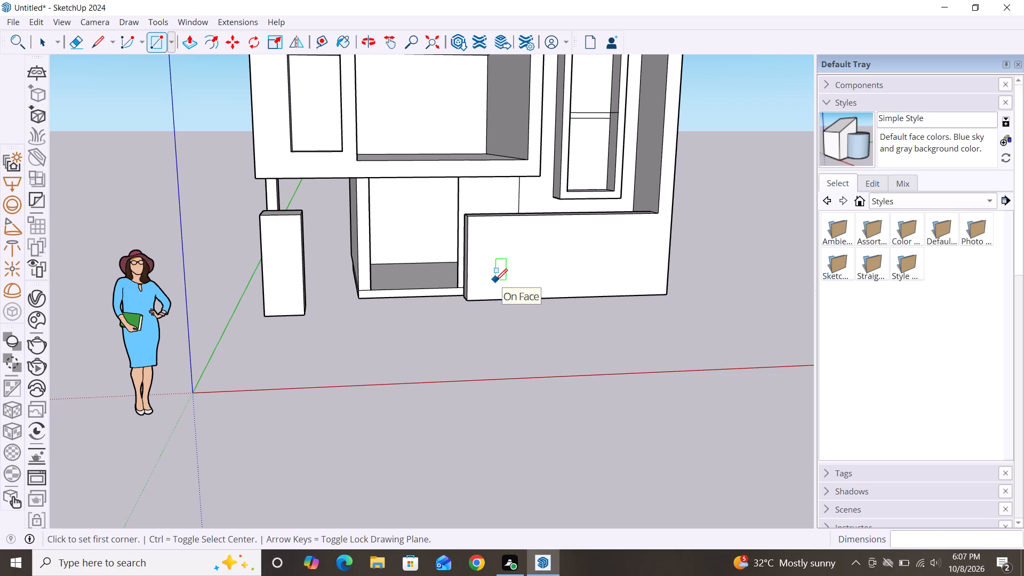
Draw an upright rectangle about 2' 3 3/4" by 4' 10 3/4" on the low boundary wall's front face, extending past its free end.
key("r")
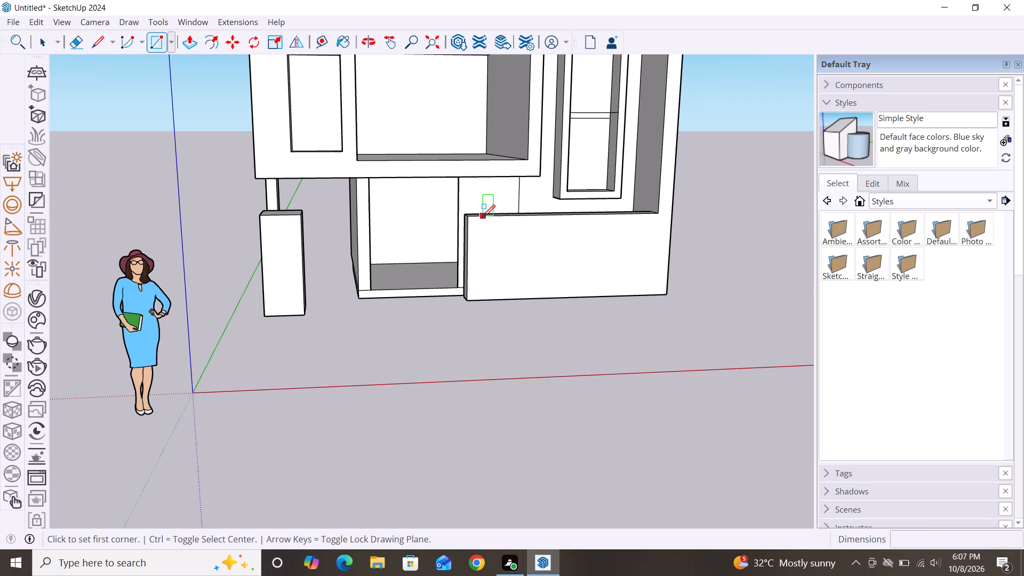
left_click(483, 215)
left_click(485, 302)
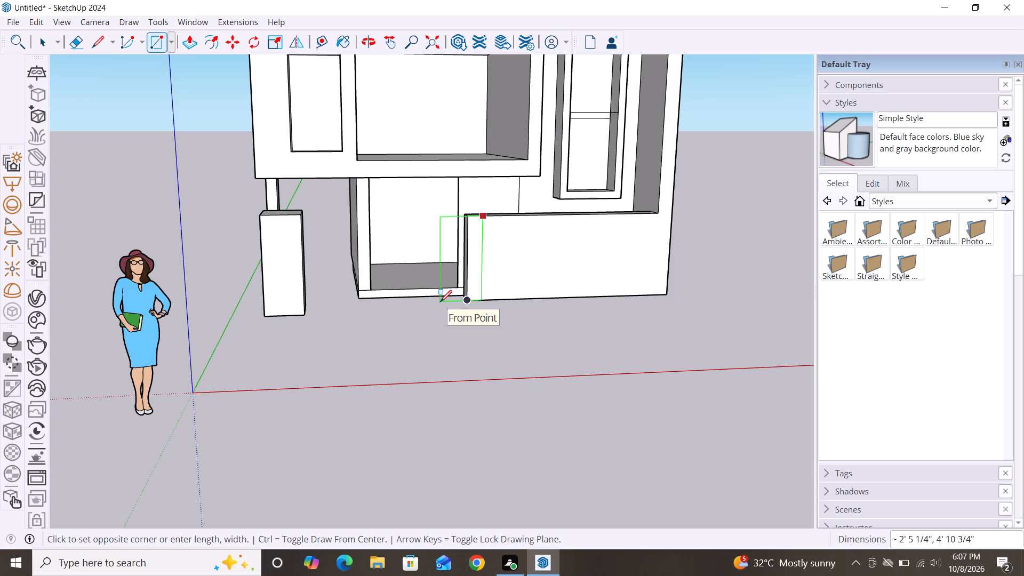
left_click(442, 300)
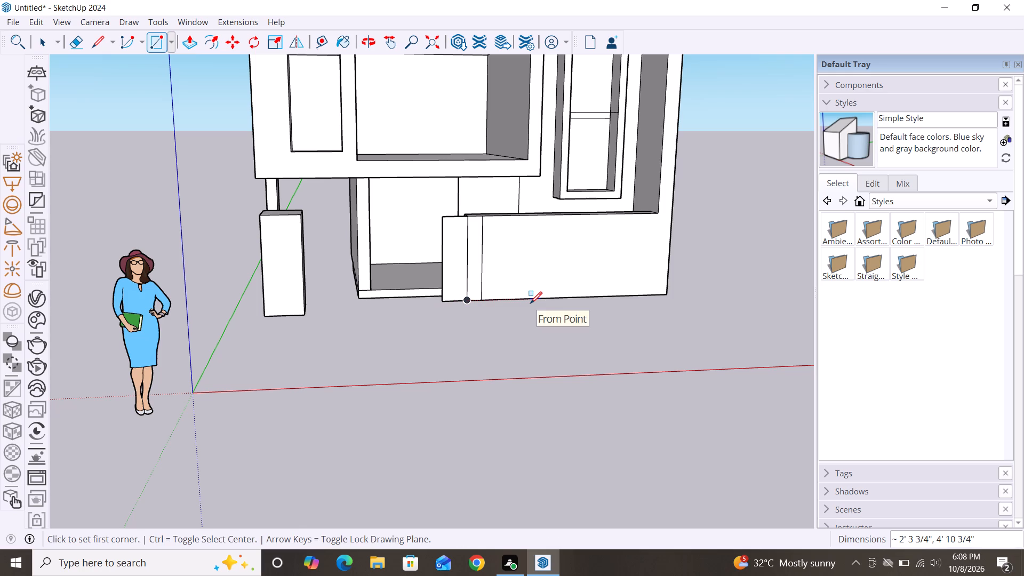
Erase the boundary wall's former vertical end edge inside the new rectangle.
key("f")
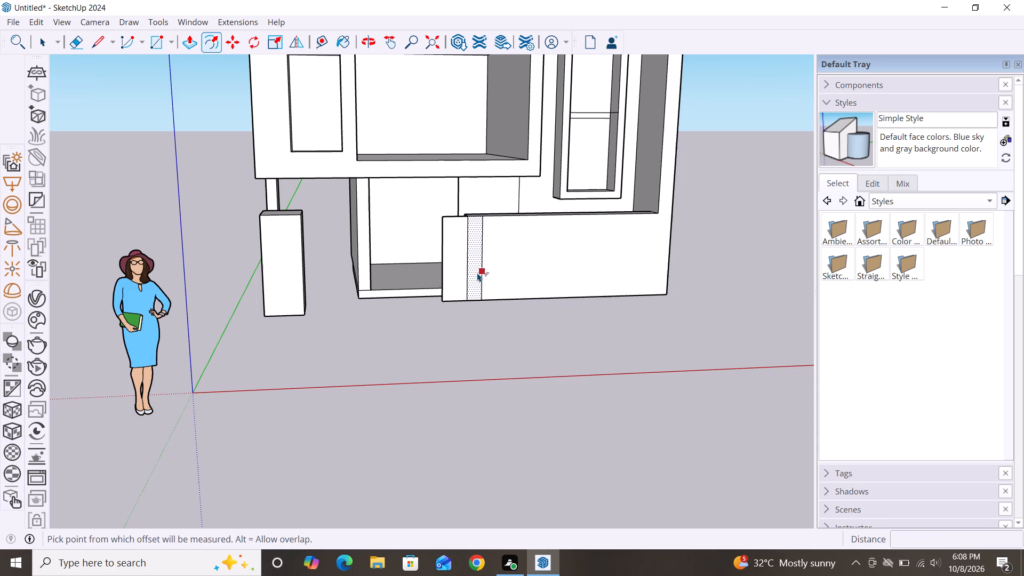
key("space")
left_click(474, 354)
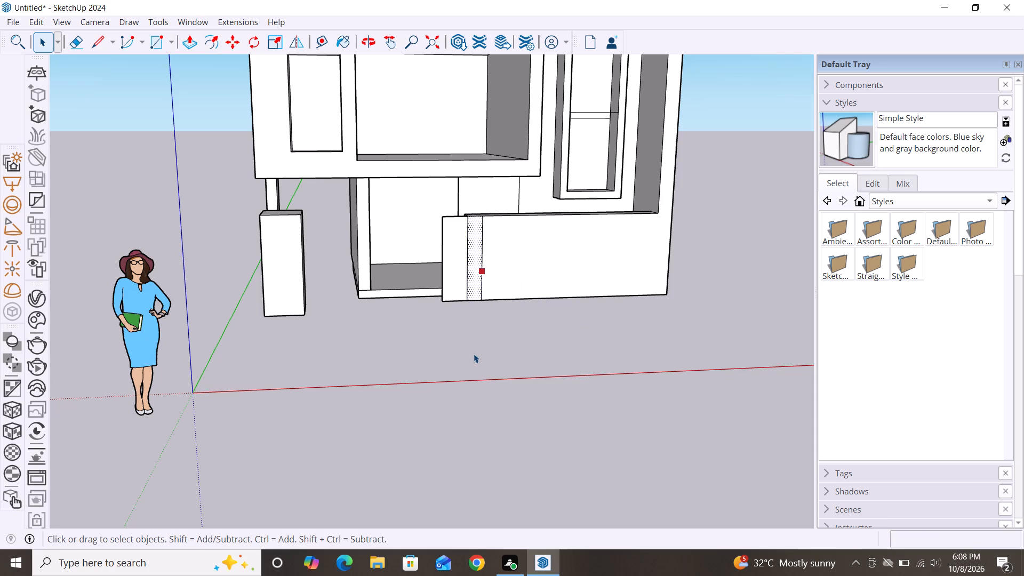
key("e")
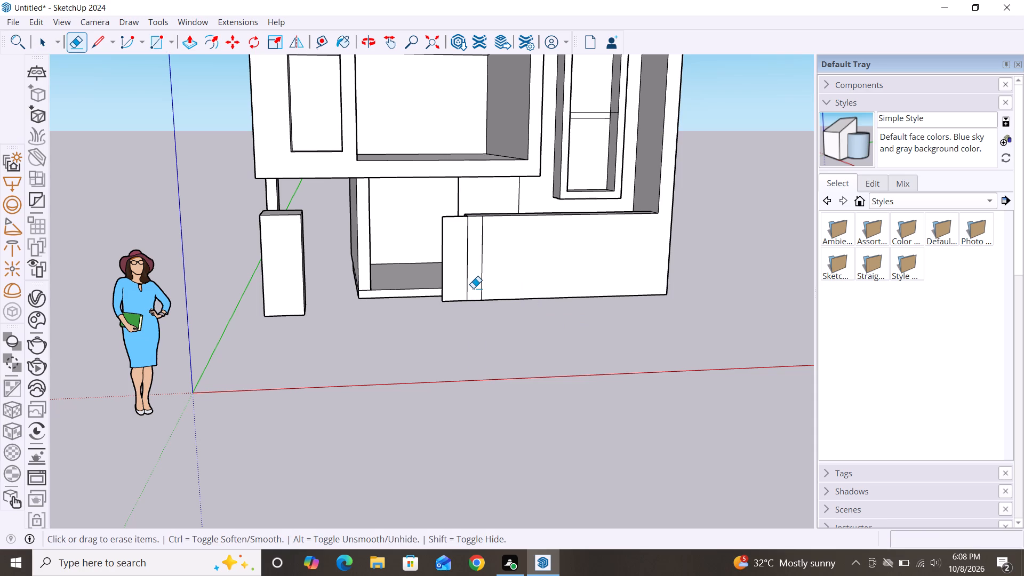
left_click(465, 278)
left_click(467, 278)
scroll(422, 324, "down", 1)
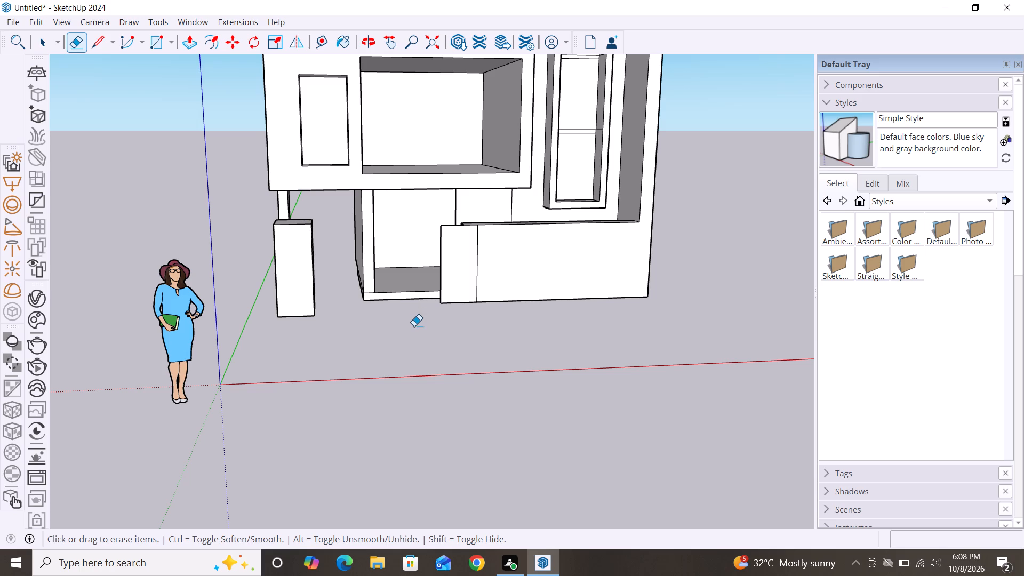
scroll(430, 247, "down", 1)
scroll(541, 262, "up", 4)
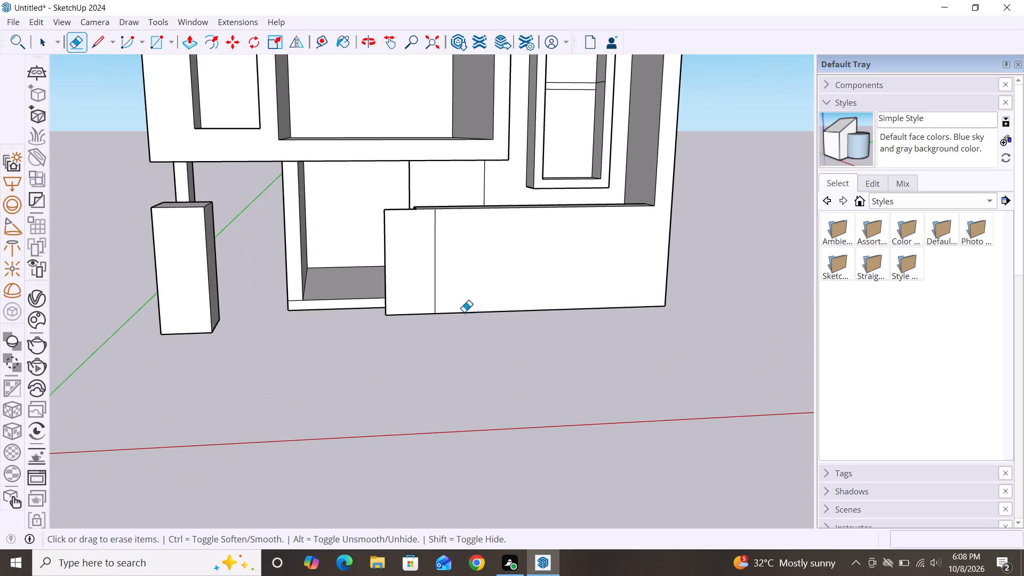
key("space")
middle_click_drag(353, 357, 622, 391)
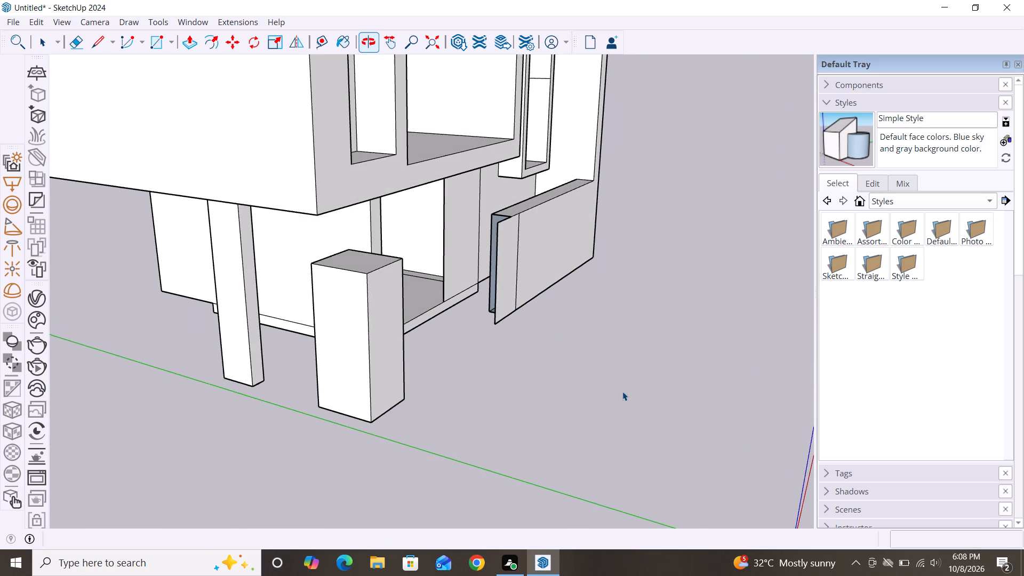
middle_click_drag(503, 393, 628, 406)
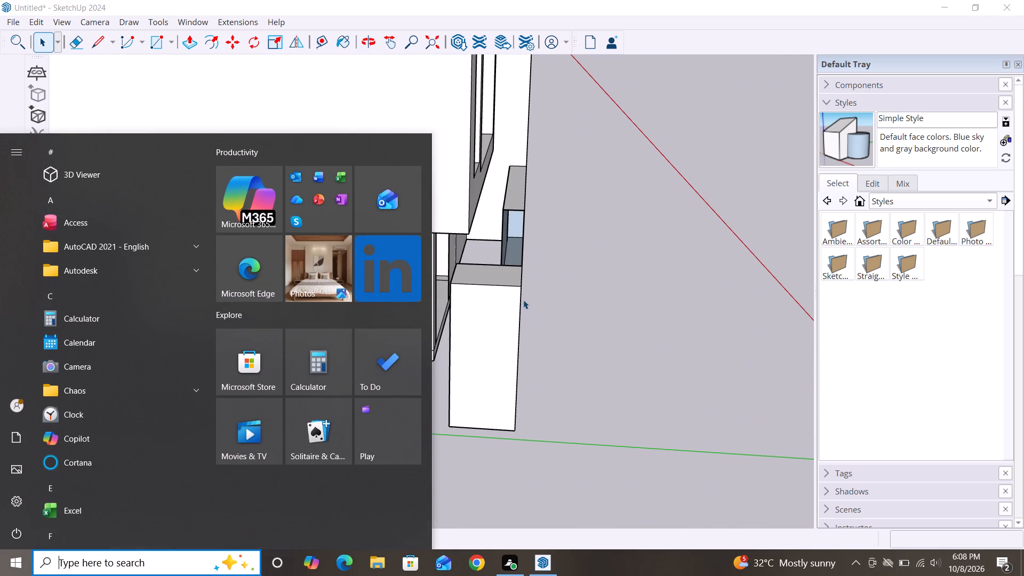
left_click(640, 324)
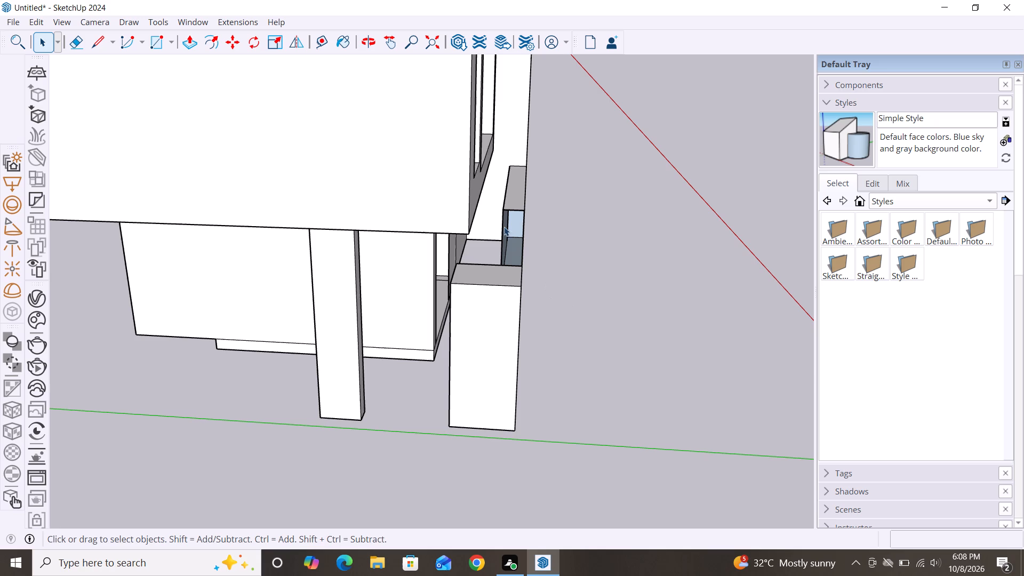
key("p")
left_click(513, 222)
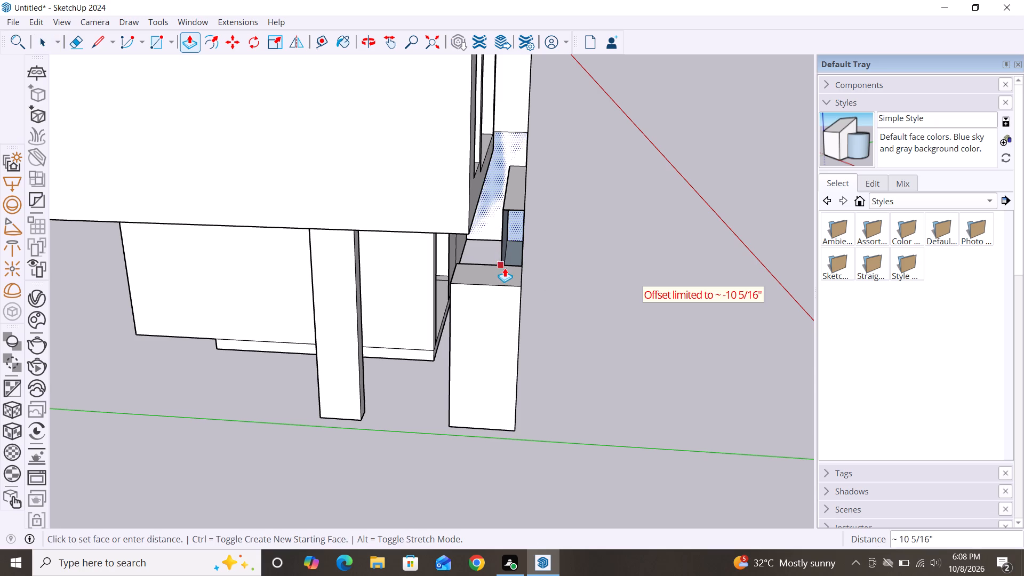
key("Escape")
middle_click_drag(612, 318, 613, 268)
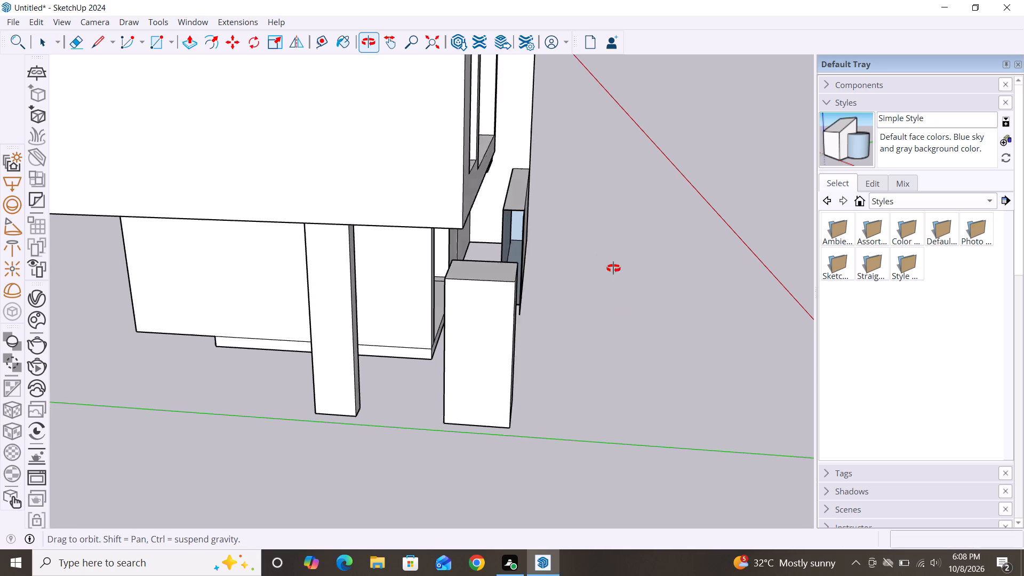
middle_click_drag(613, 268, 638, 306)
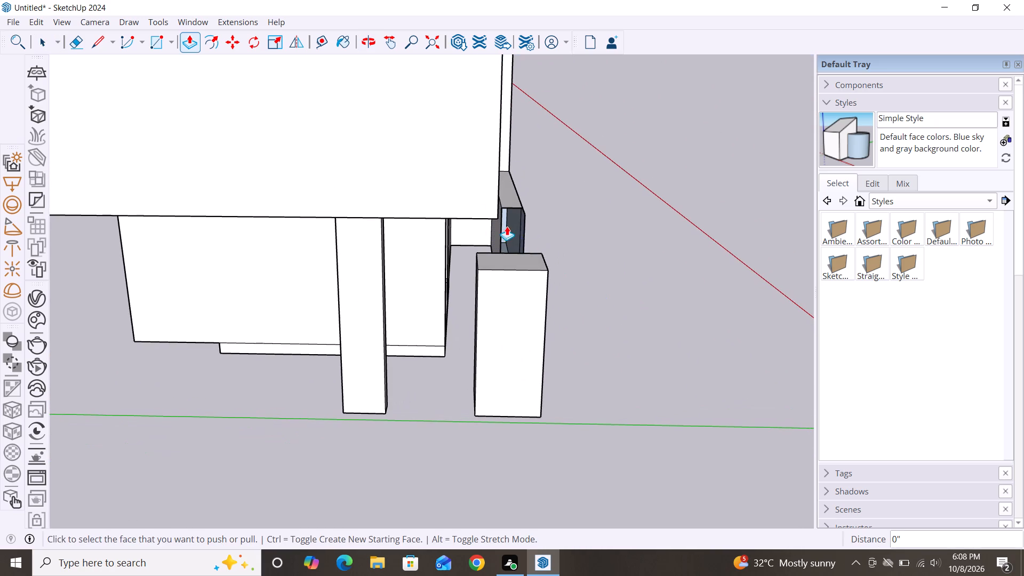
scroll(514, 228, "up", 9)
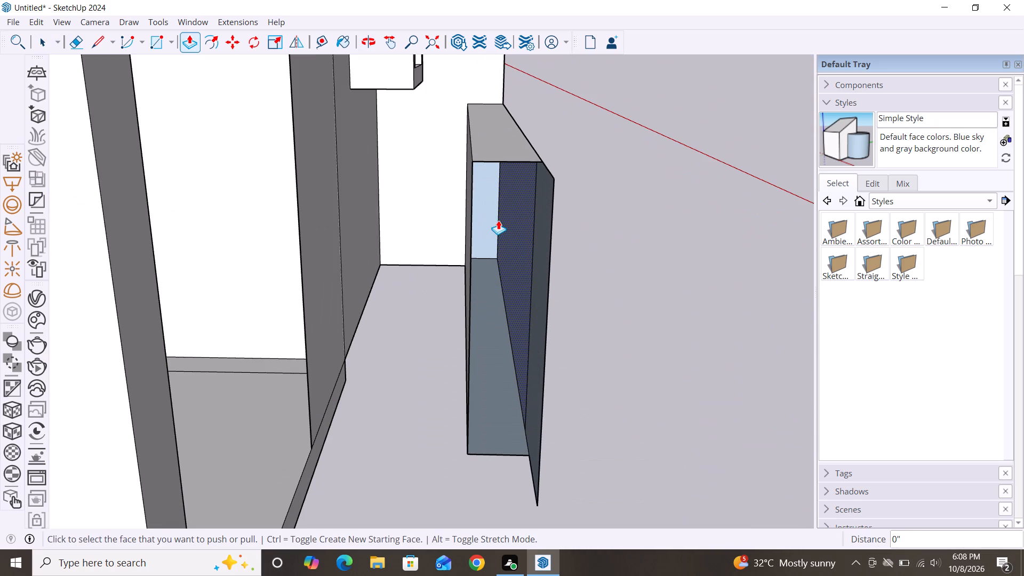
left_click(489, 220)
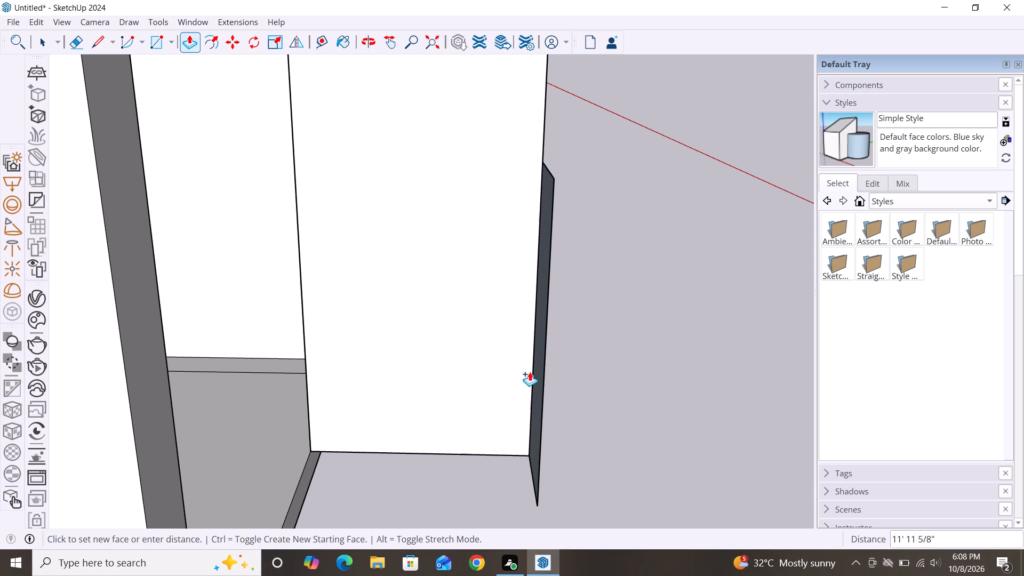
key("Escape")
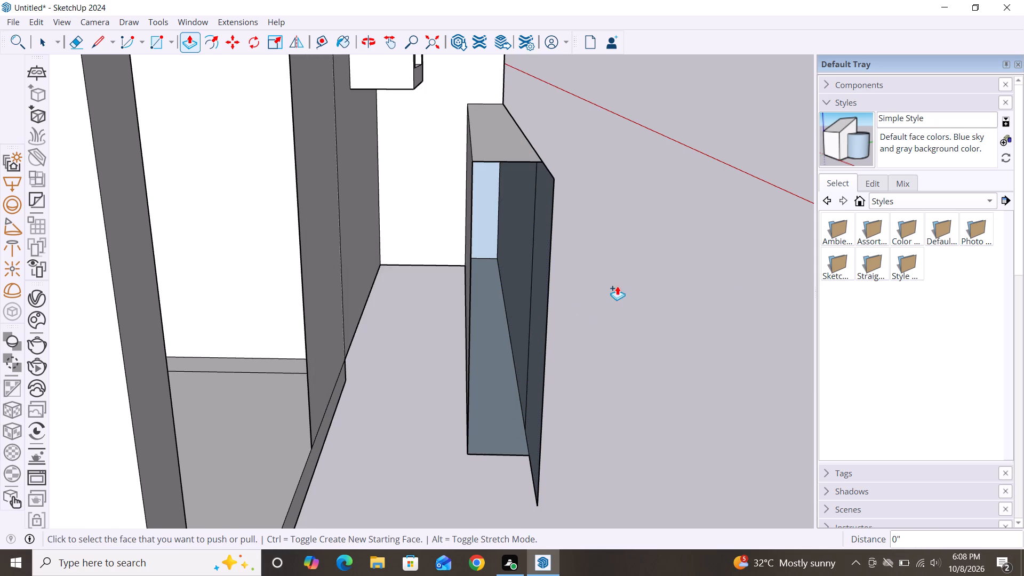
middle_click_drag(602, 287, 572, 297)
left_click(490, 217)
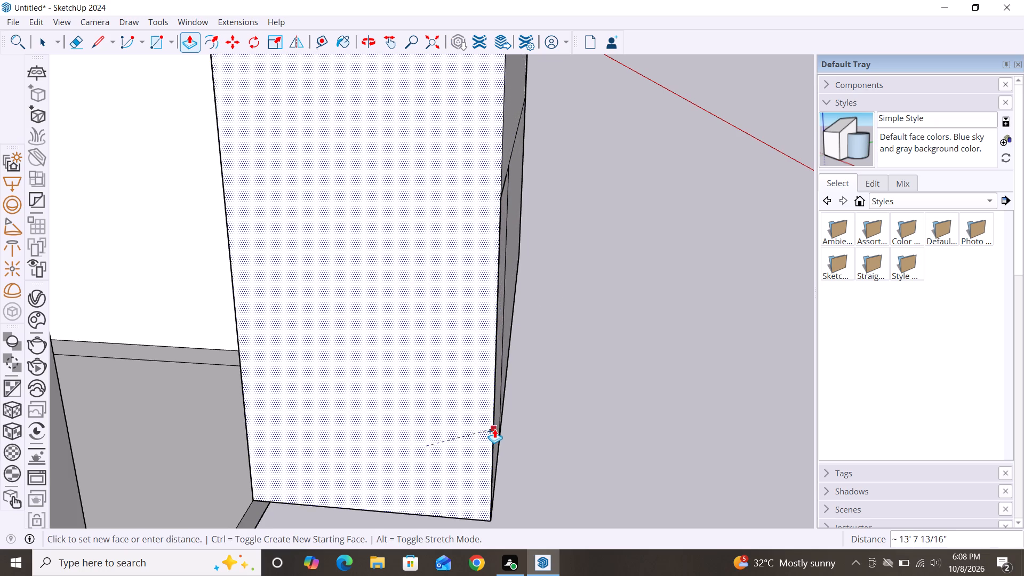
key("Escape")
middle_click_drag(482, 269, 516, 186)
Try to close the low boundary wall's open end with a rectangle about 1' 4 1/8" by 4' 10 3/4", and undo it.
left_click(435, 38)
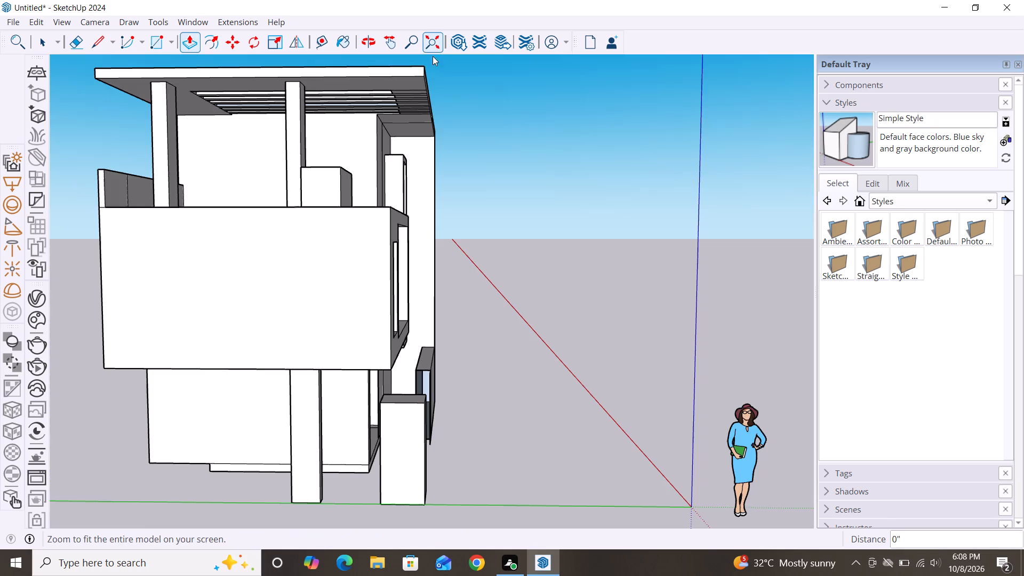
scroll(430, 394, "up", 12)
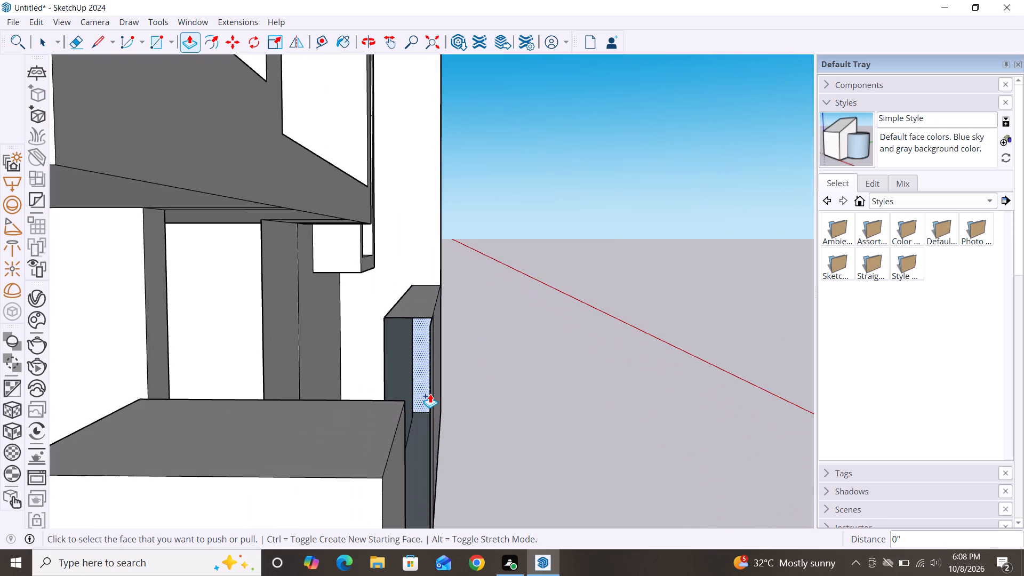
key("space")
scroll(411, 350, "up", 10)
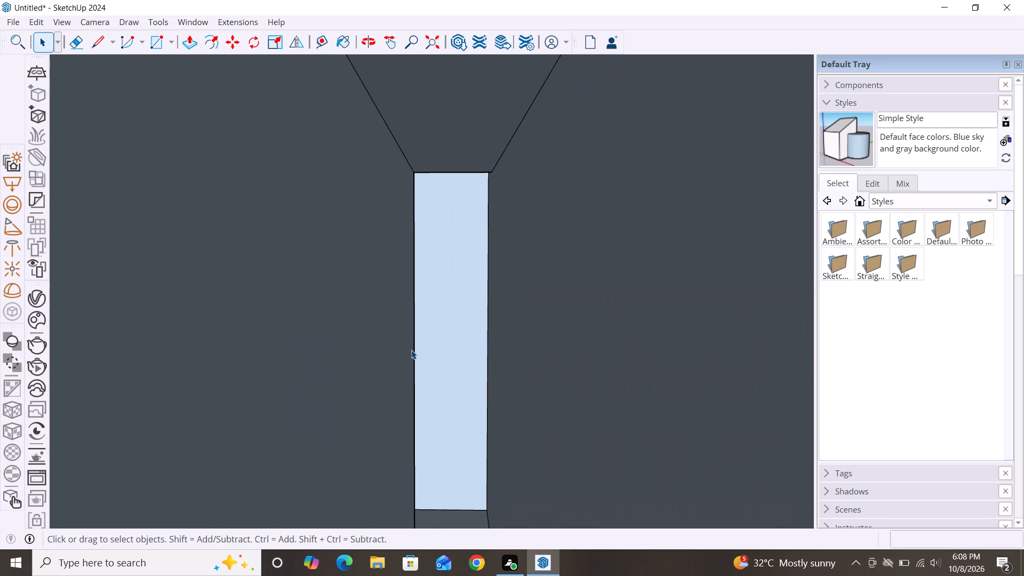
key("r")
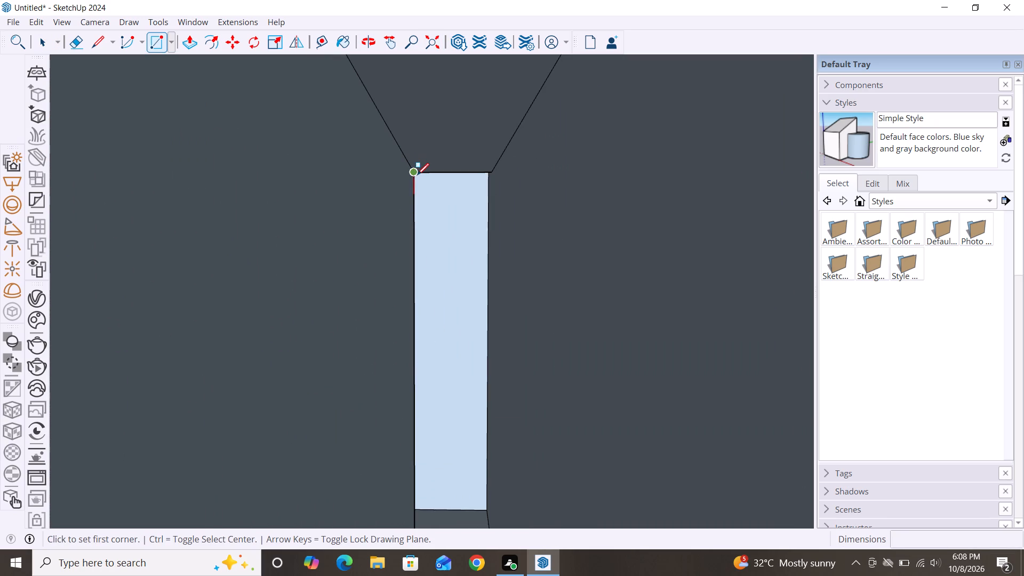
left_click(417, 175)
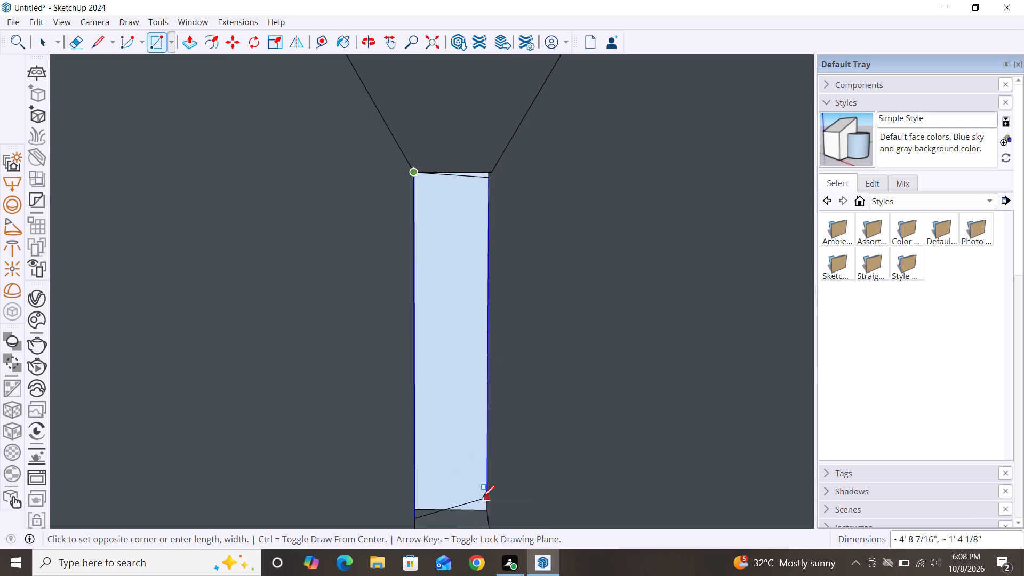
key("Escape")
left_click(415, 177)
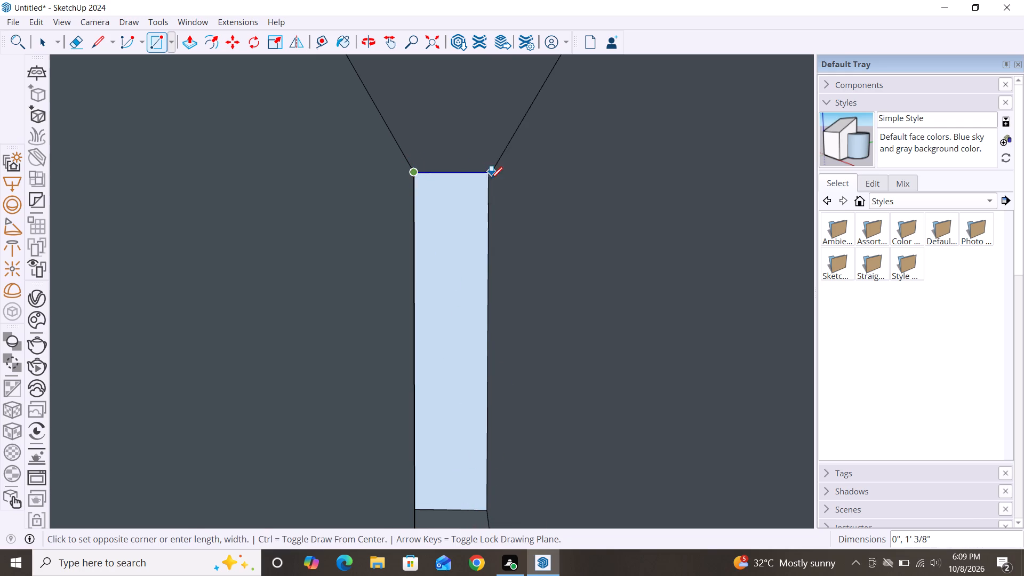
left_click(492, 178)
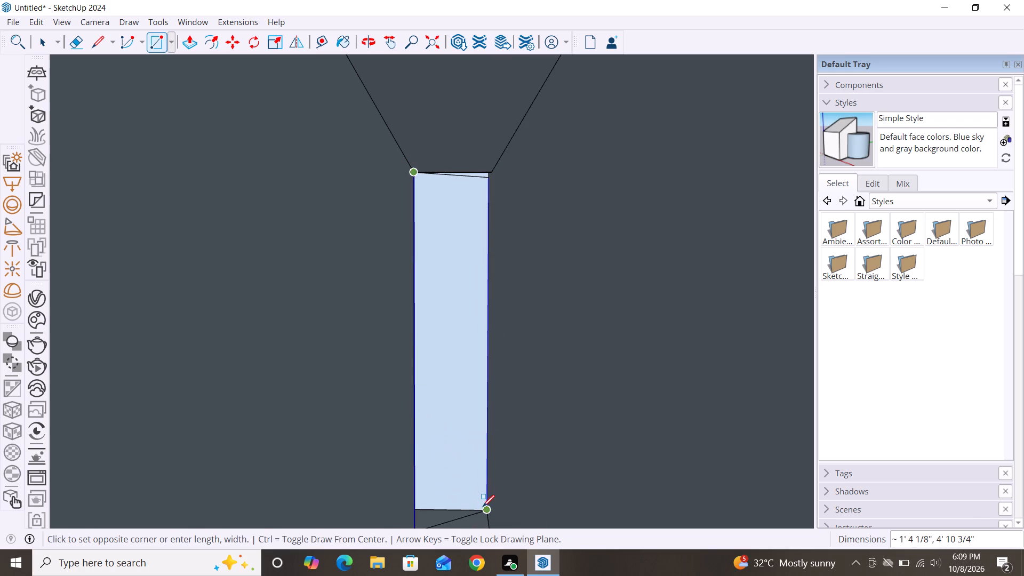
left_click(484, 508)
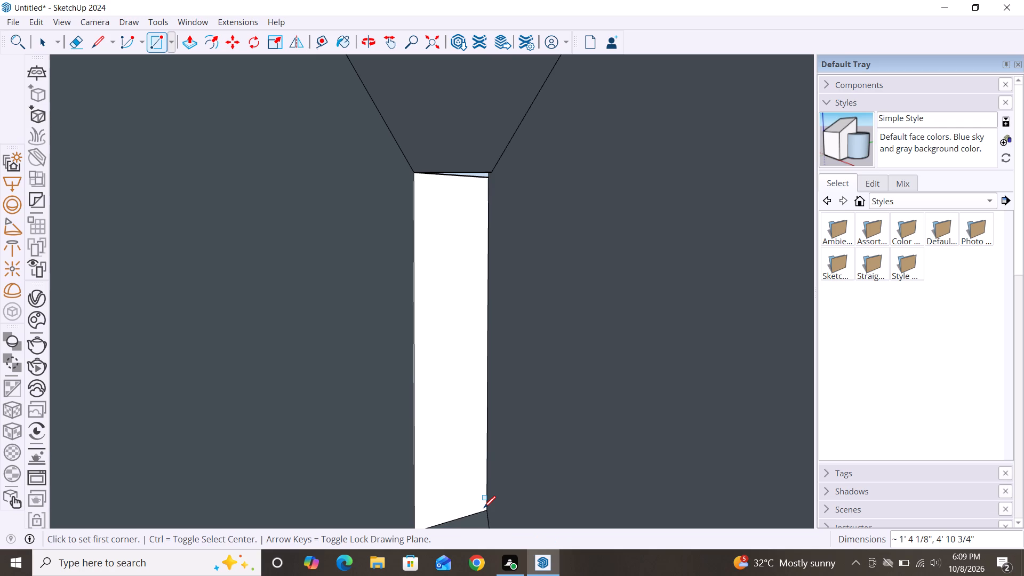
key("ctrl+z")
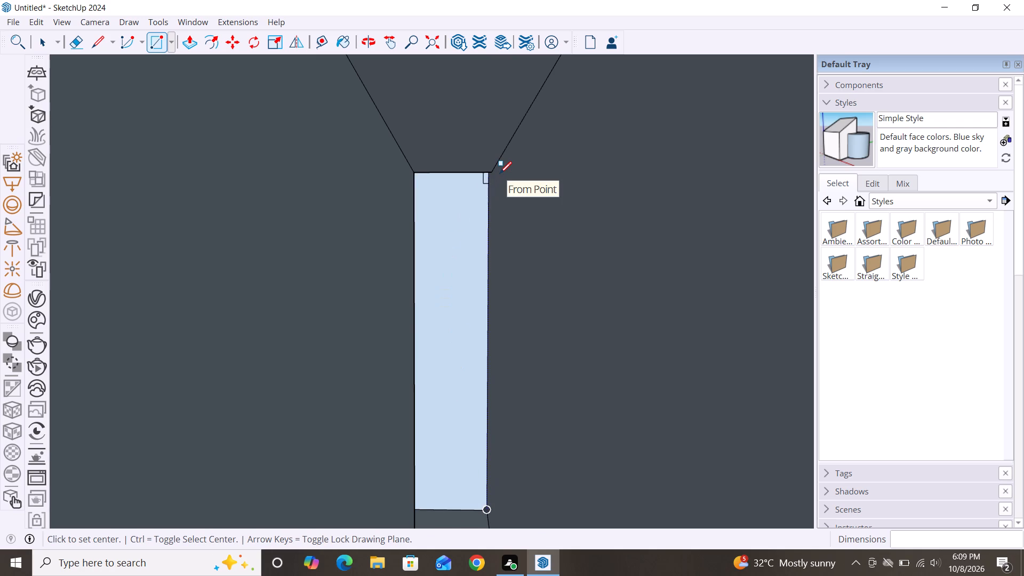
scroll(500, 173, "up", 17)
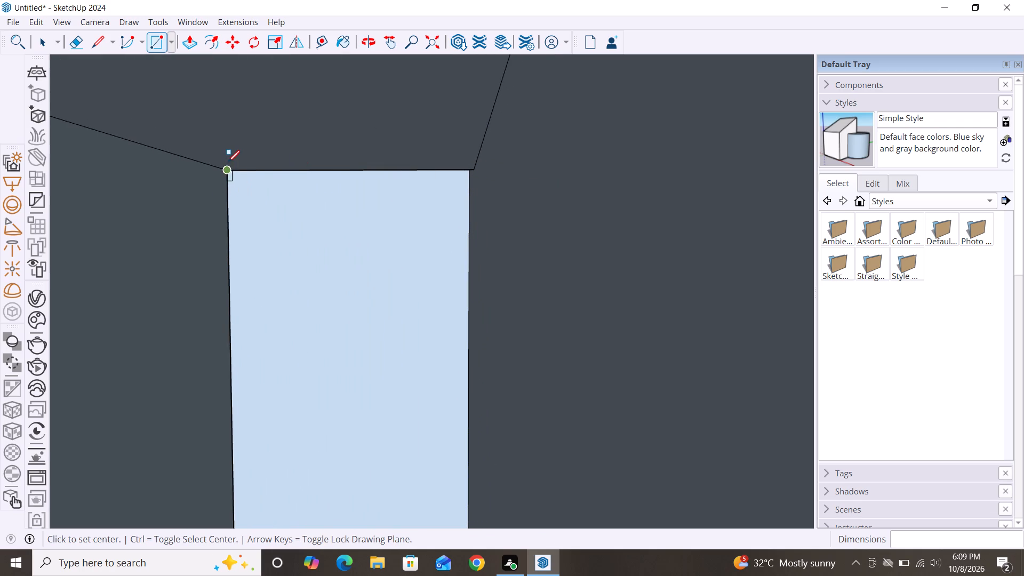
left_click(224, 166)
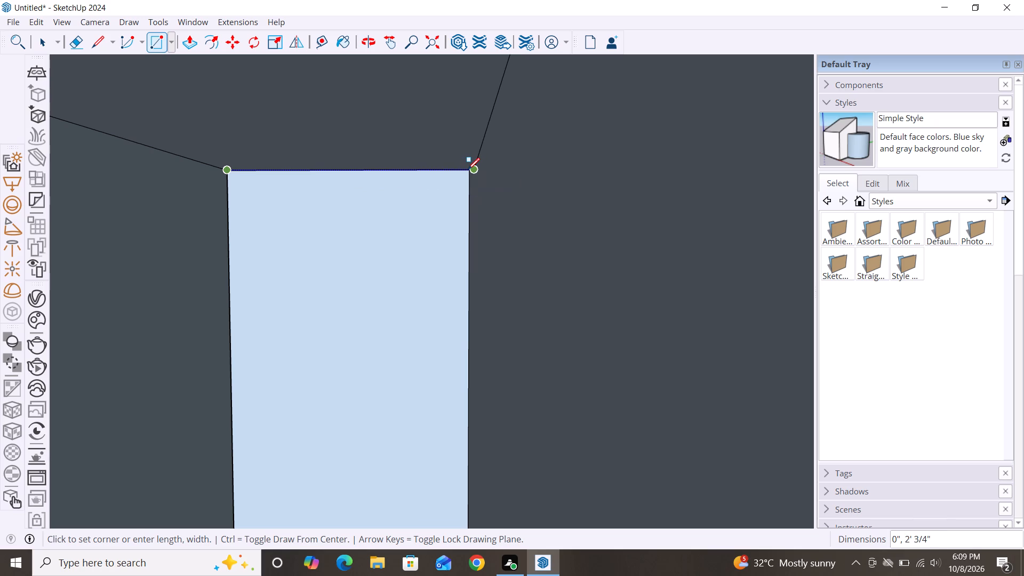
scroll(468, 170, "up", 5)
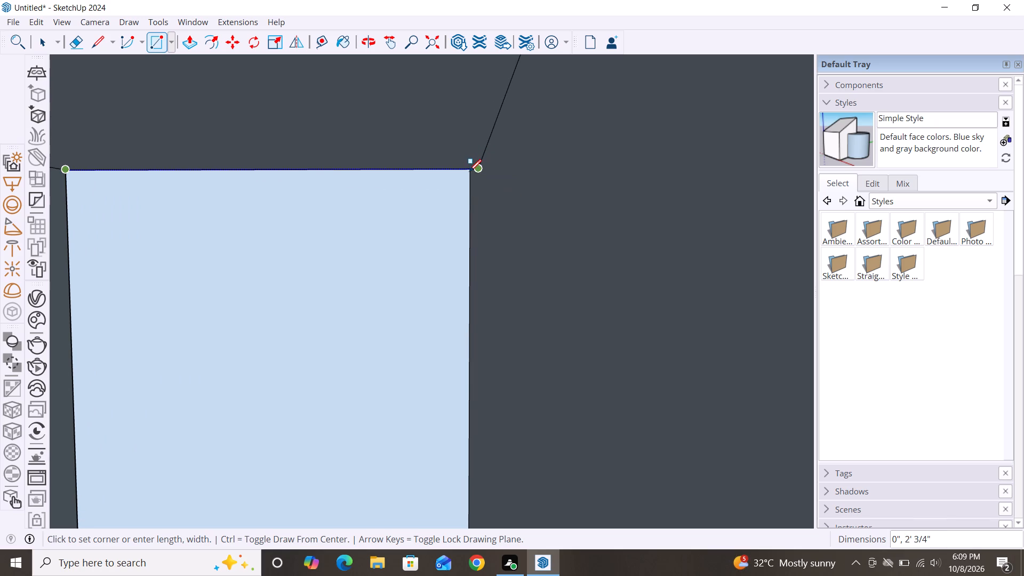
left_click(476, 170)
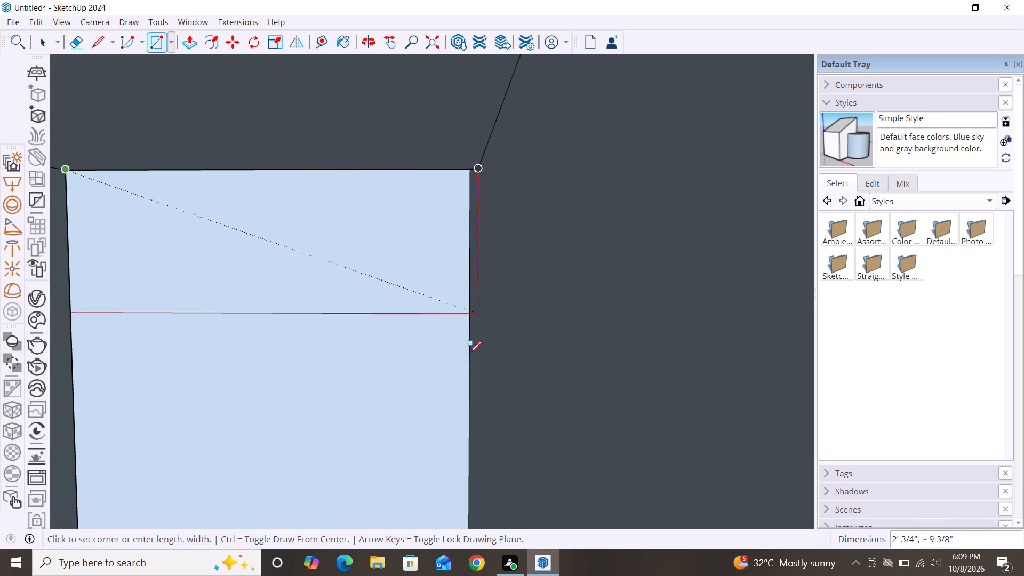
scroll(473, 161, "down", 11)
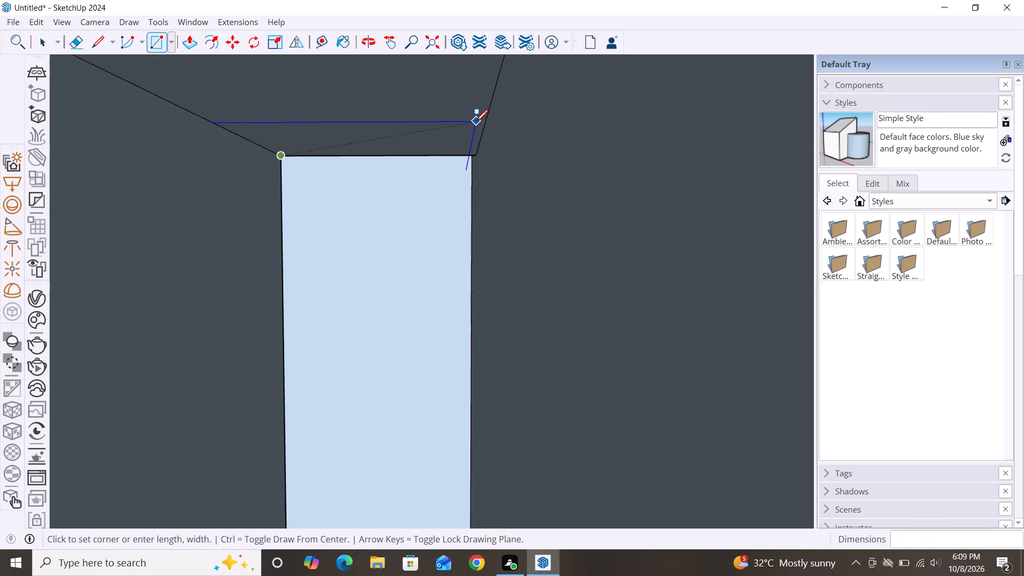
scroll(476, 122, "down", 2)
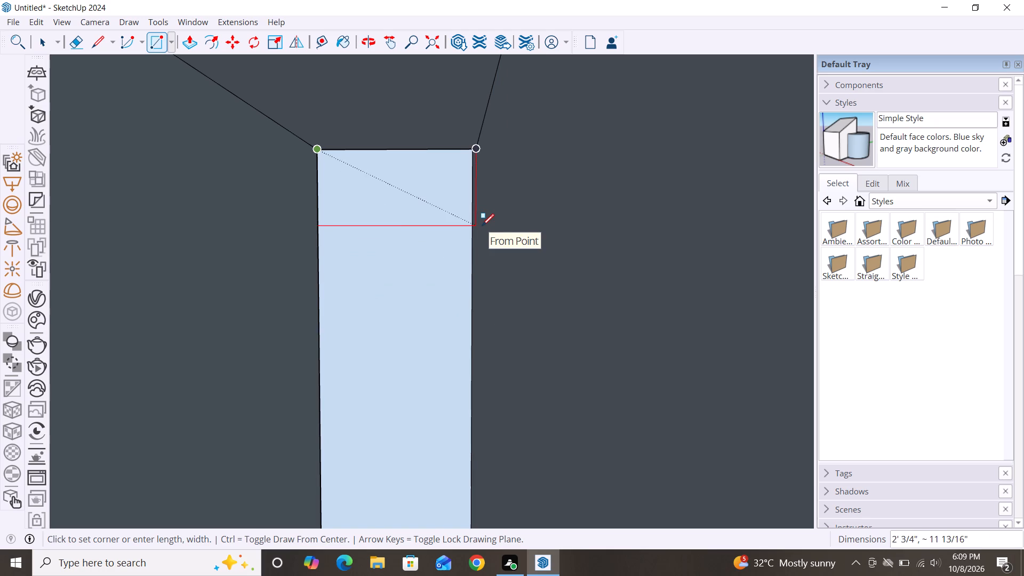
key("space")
Push/Pull the boundary wall's extended end face 1' 3/8" towards the house, flush with the wall's back face.
scroll(418, 206, "down", 14)
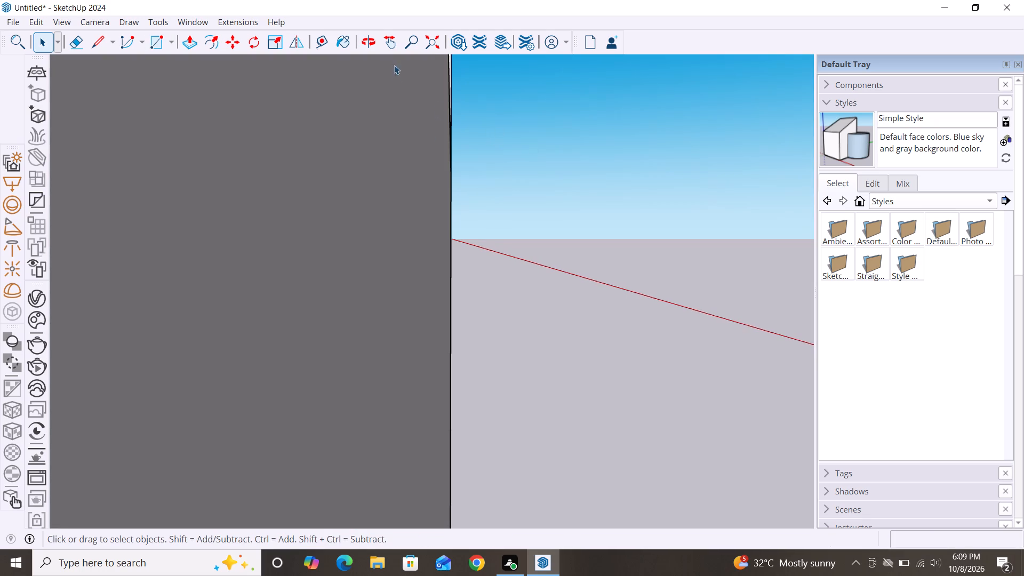
left_click(441, 46)
scroll(642, 275, "down", 4)
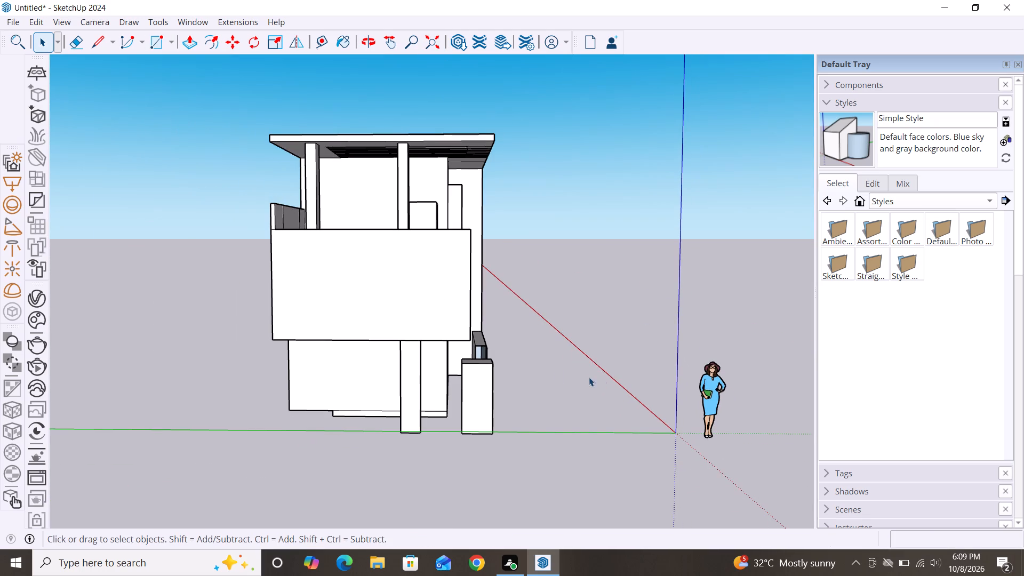
middle_click_drag(529, 365, 429, 395)
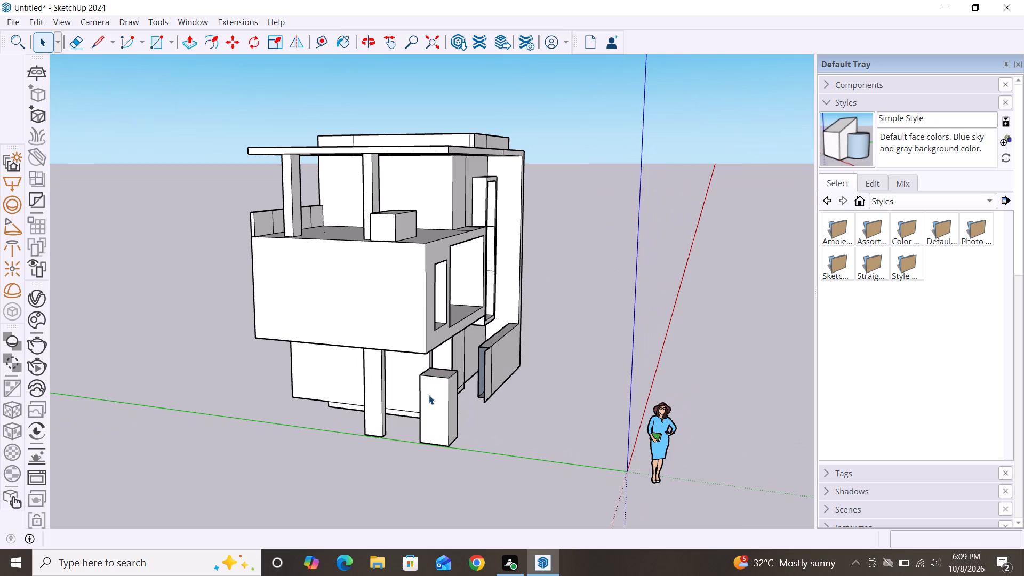
scroll(455, 353, "up", 6)
middle_click_drag(500, 383, 587, 394)
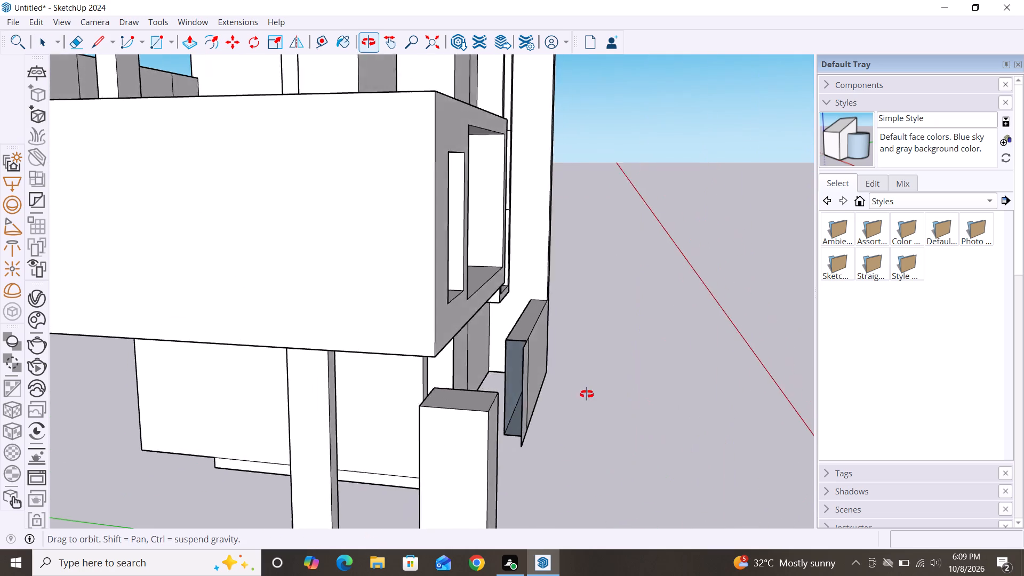
middle_click_drag(587, 394, 619, 399)
scroll(541, 387, "up", 11)
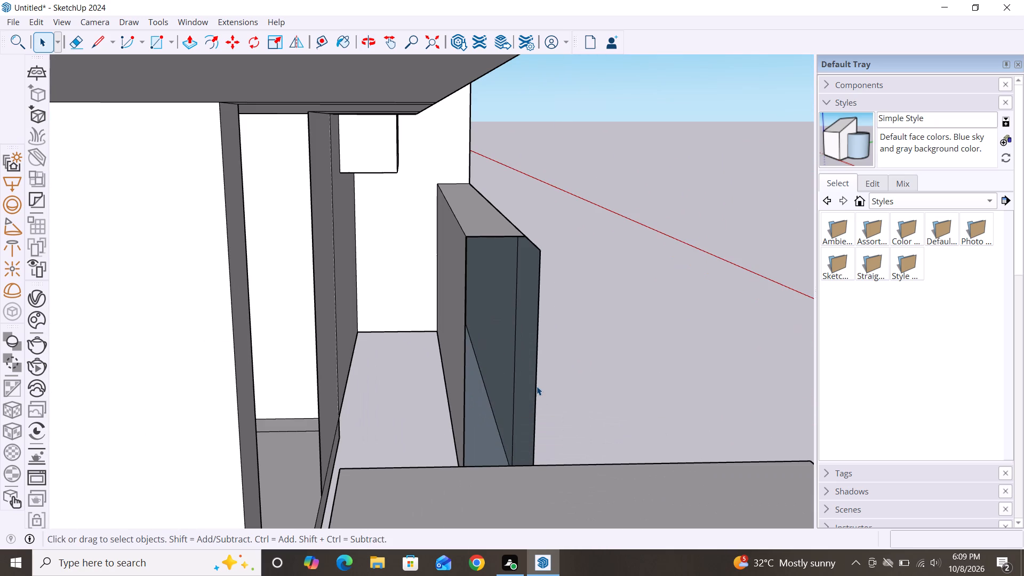
key("p")
left_click(527, 377)
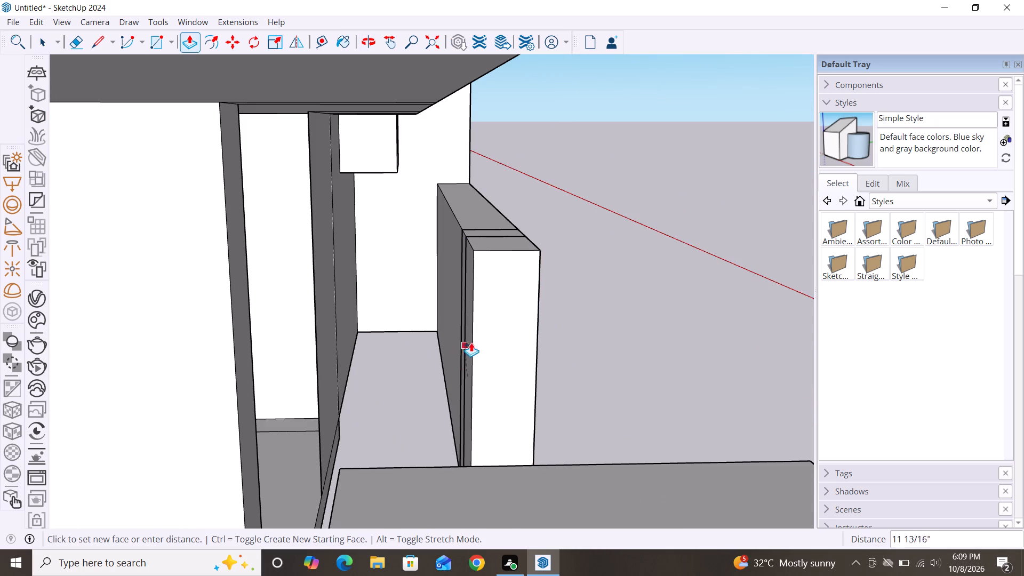
left_click(458, 338)
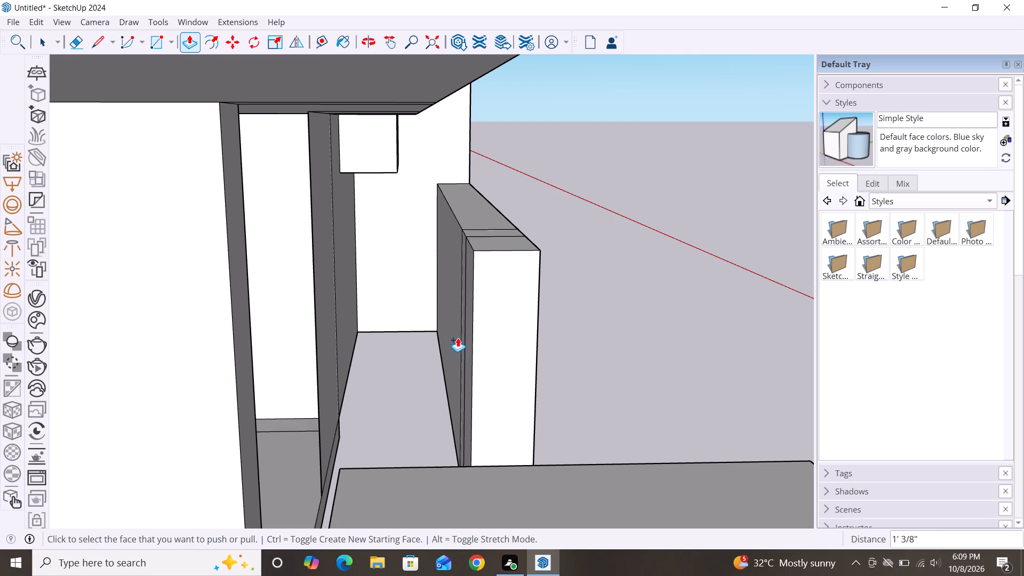
Erase the short leftover edge across the top of the boundary wall's extended end.
key("space")
scroll(609, 316, "down", 4)
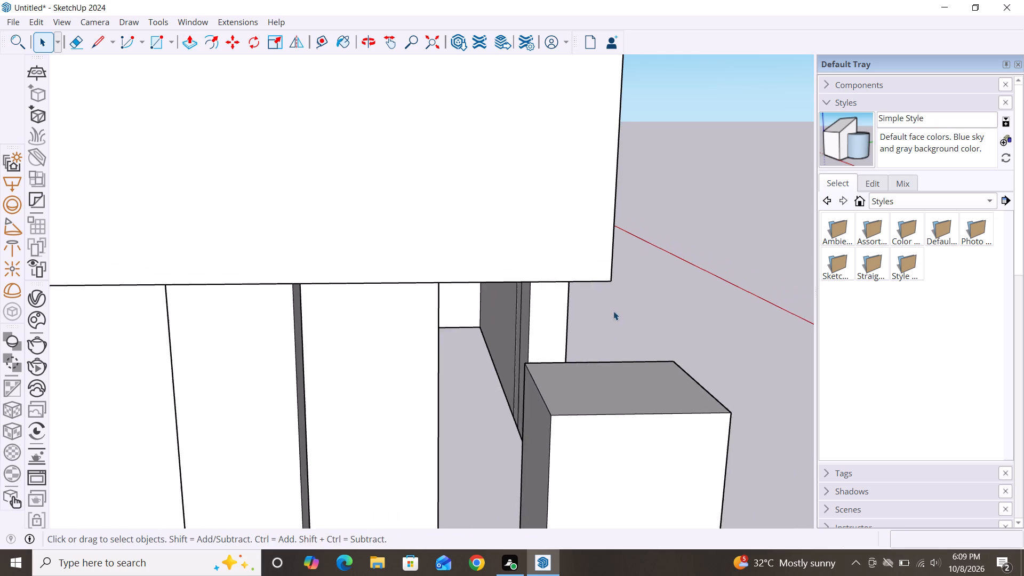
scroll(613, 311, "down", 10)
middle_click_drag(701, 361, 369, 354, "alt")
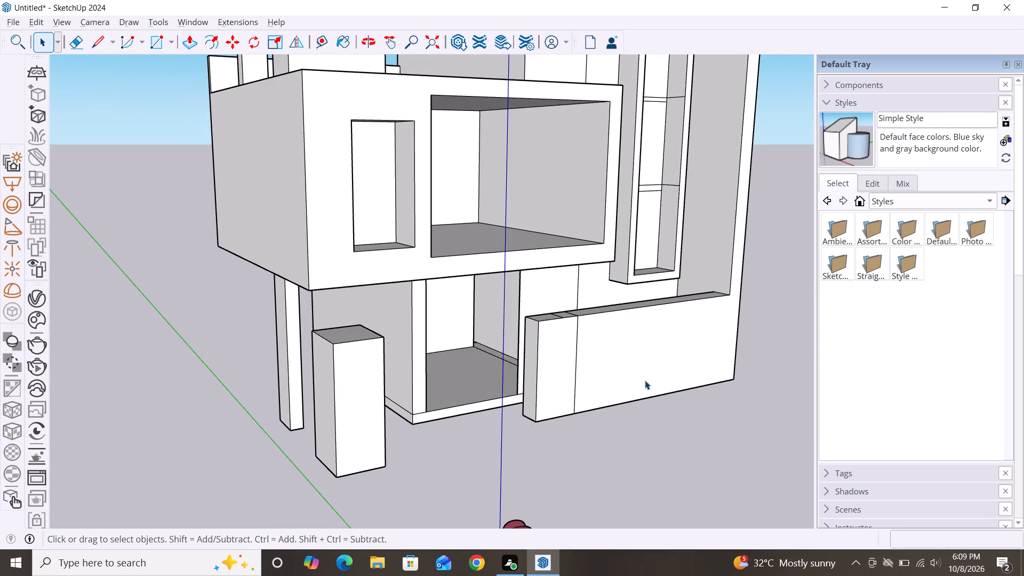
middle_click_drag(575, 386, 570, 386, "alt")
scroll(570, 386, "down", 1, "alt")
middle_click_drag(643, 389, 486, 387, "alt")
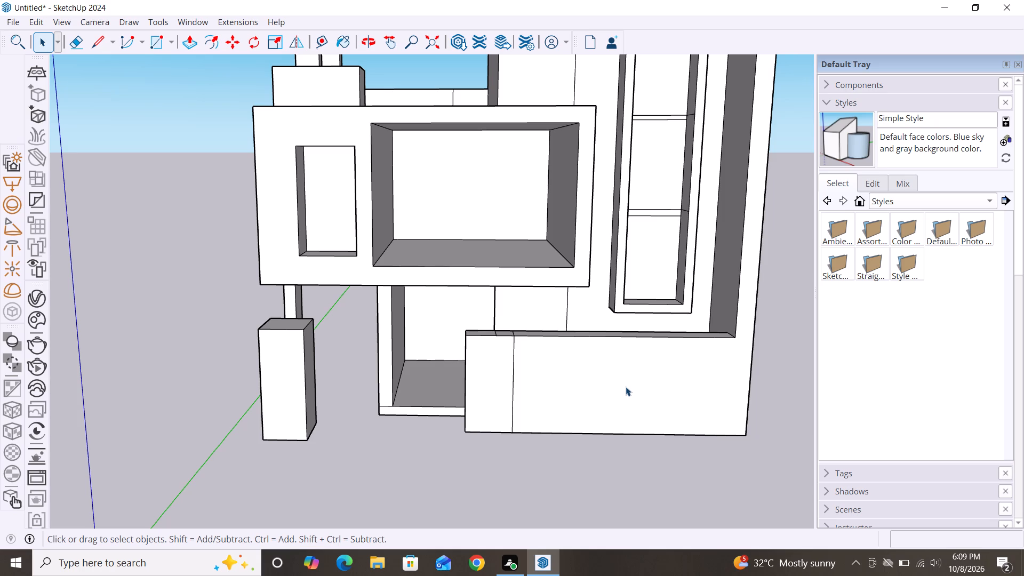
middle_click_drag(634, 365, 641, 317)
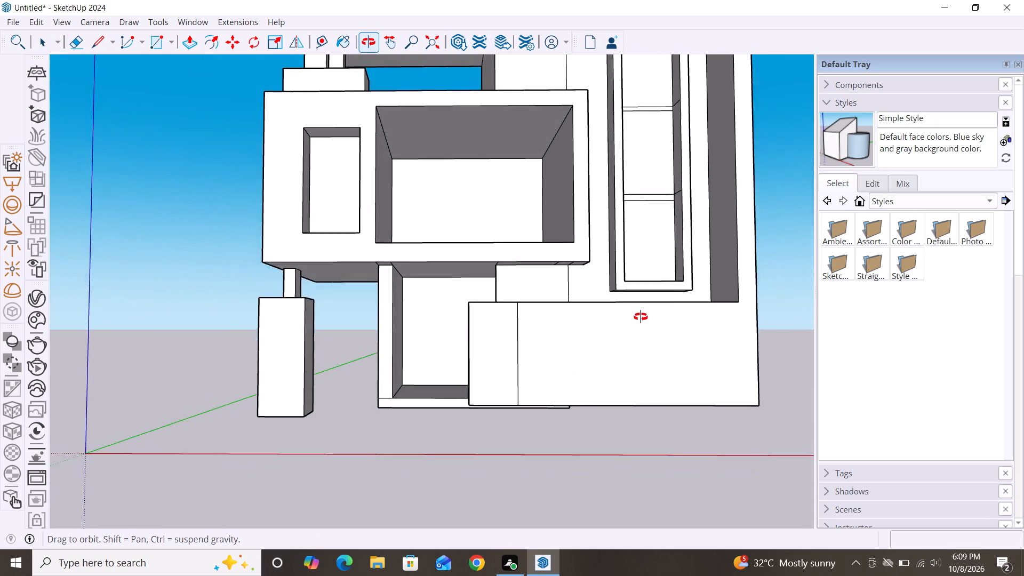
middle_click_drag(641, 317, 643, 319)
middle_click_drag(510, 341, 507, 388)
middle_click(507, 390)
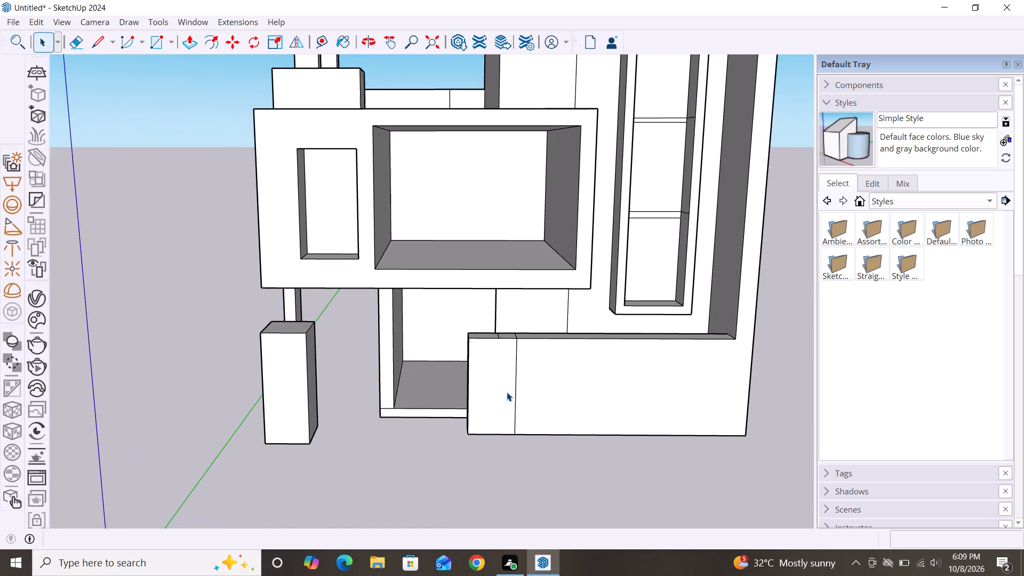
scroll(501, 334, "up", 6)
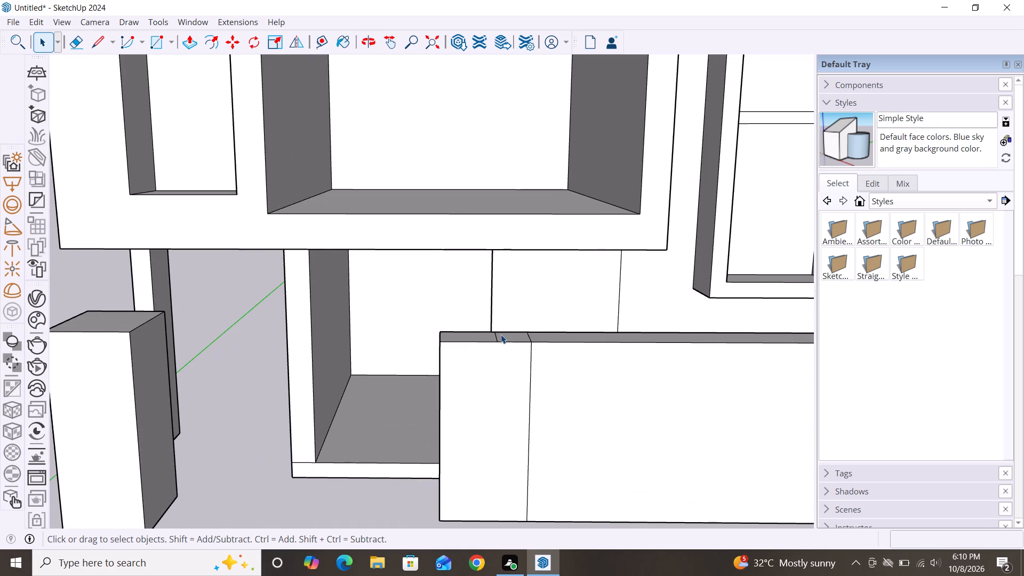
key("e")
left_click(496, 334)
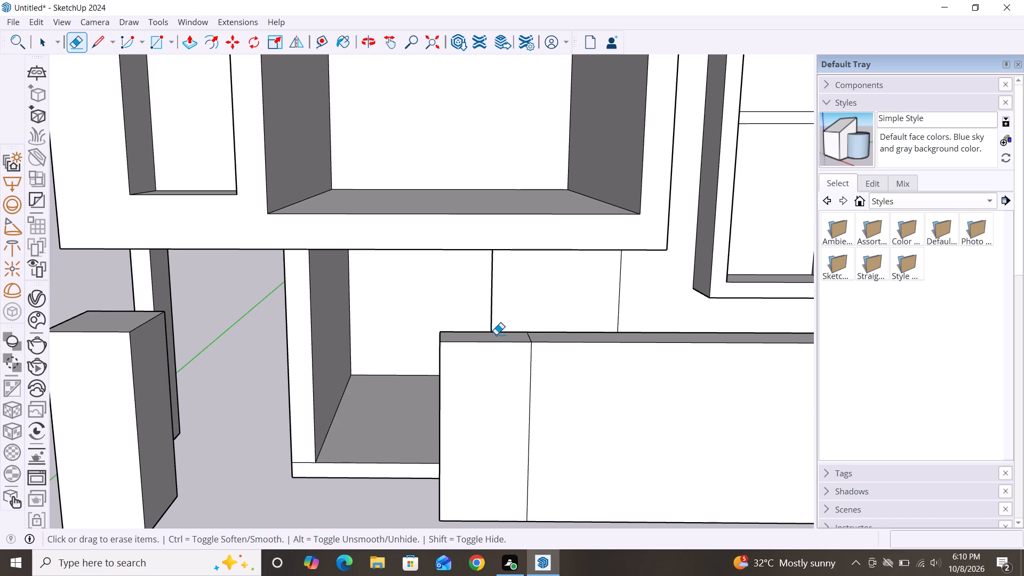
Push/Pull the top face of the boundary wall's extended end up about 2 11/16", aligned to the free-standing gate pillar's top edge.
key("p")
left_click(504, 337)
scroll(516, 308, "down", 3)
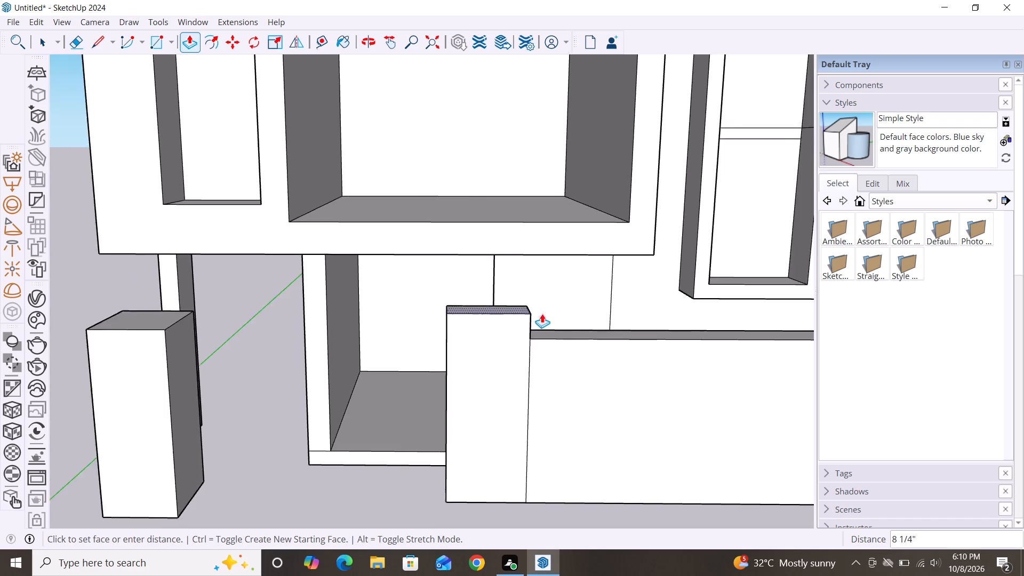
scroll(594, 327, "down", 2)
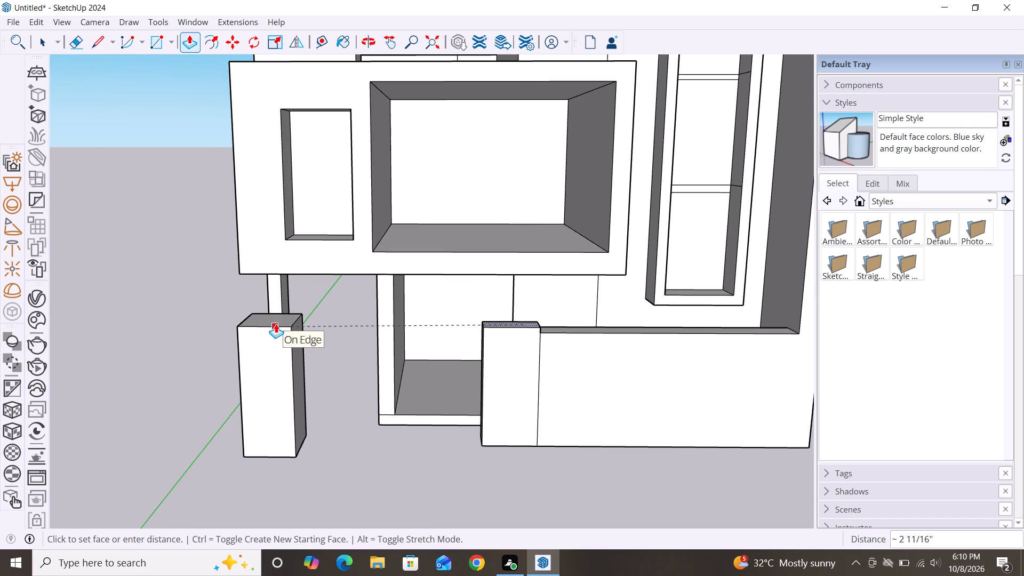
left_click(276, 324)
scroll(399, 315, "down", 2)
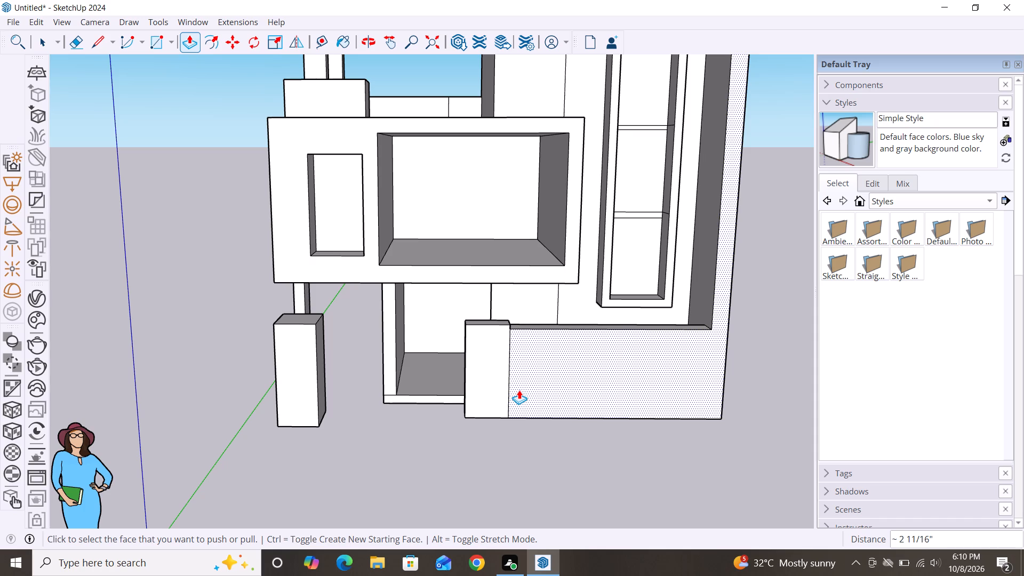
Offset the outline of the L-shaped front face formed by the boundary wall and tall side wall outward.
key("space")
key("f")
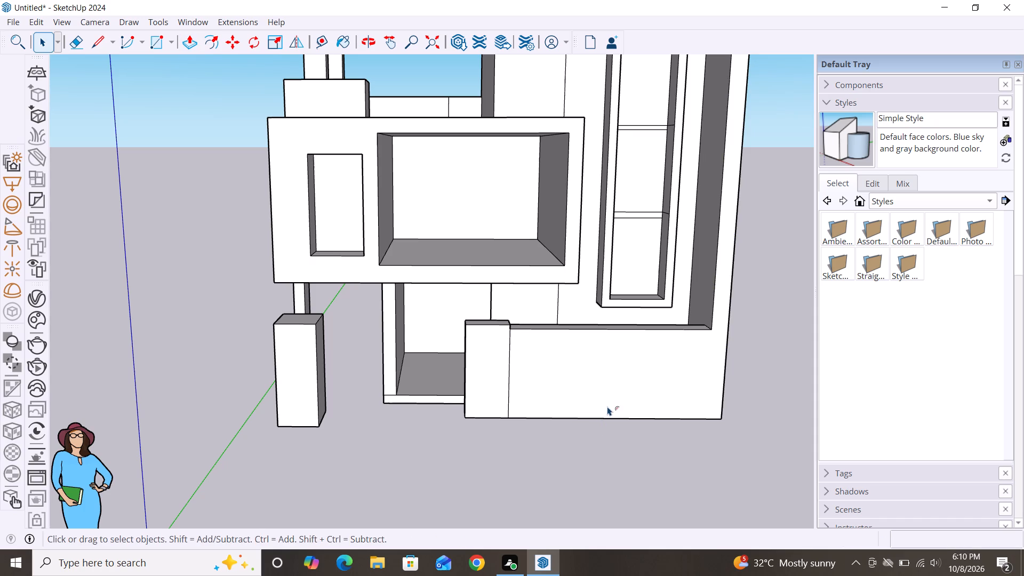
left_click(610, 328)
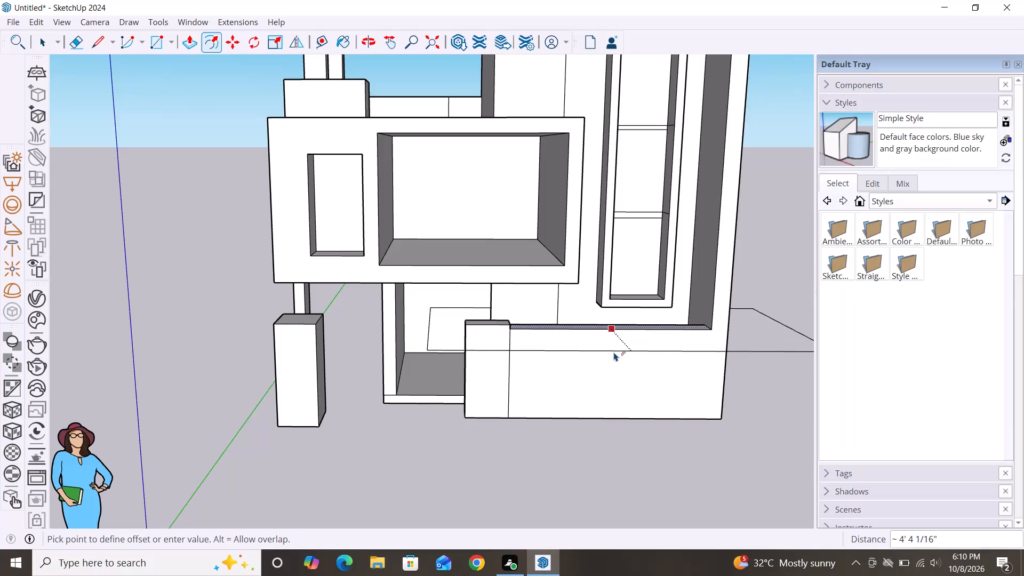
key("Escape")
double_click(634, 367)
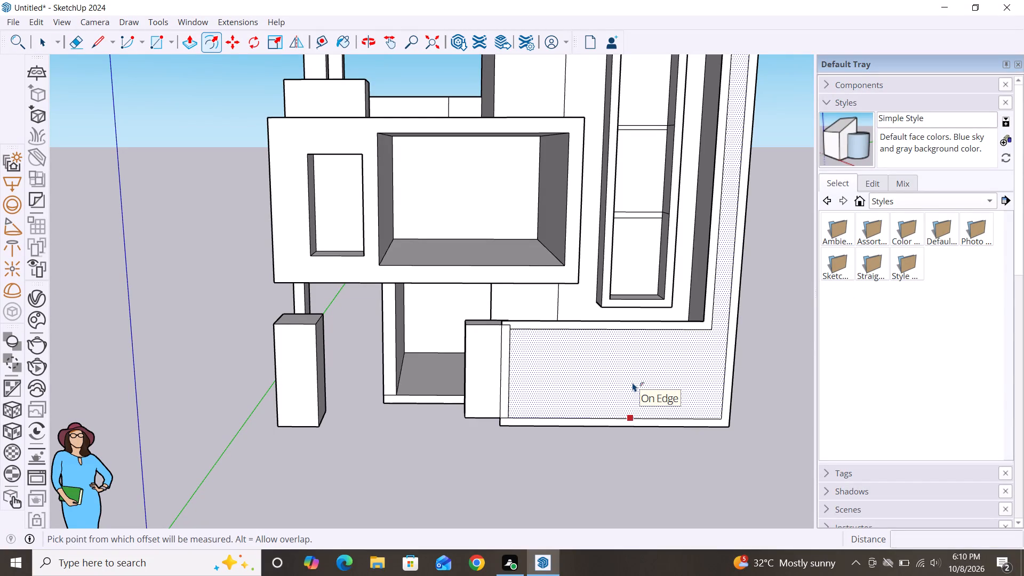
Undo the outward offset and offset the outline of the boundary wall's L-shaped front face inward by about 5".
key("ctrl+z")
left_click(579, 412)
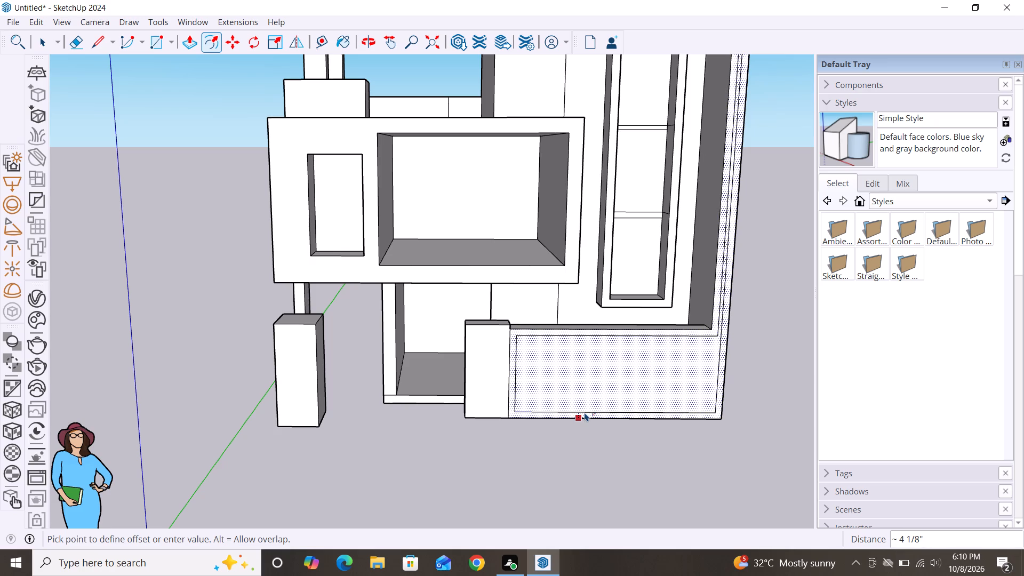
left_click(585, 411)
key("space")
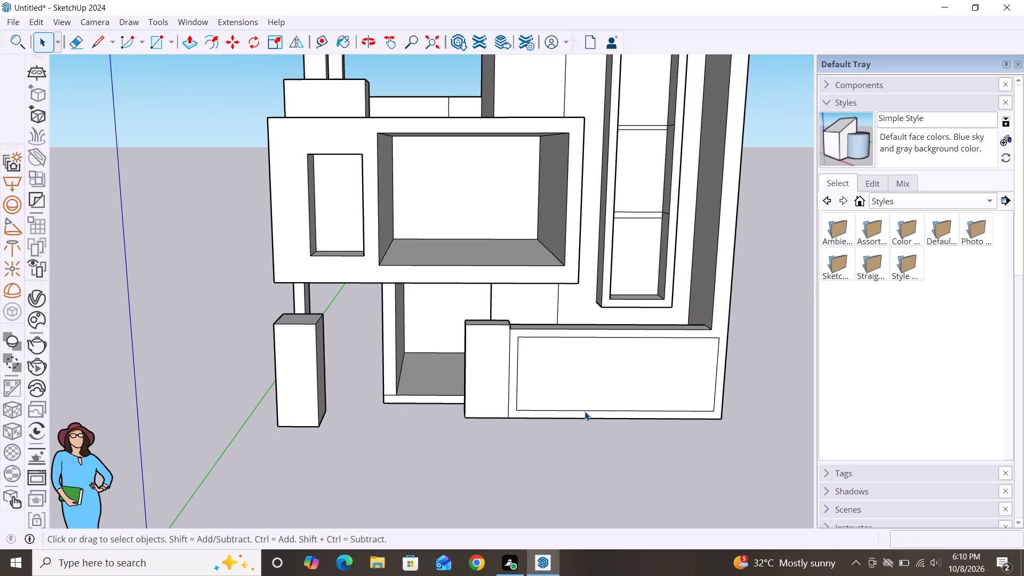
Move the short vertical edge of the inset outline about 5 3/16" onto the raised end post's edge.
scroll(585, 411, "up", 5)
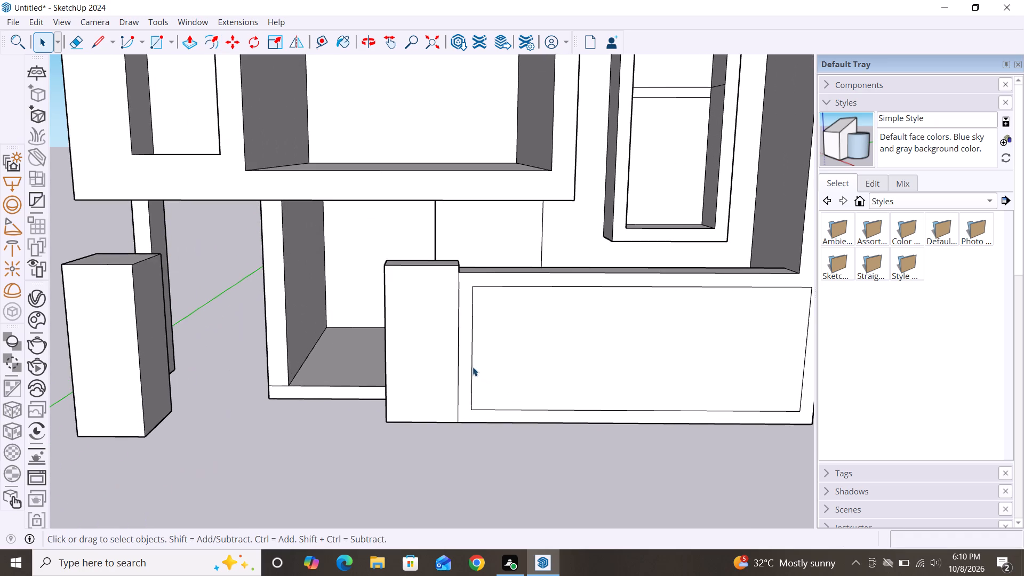
left_click(473, 367)
key("m")
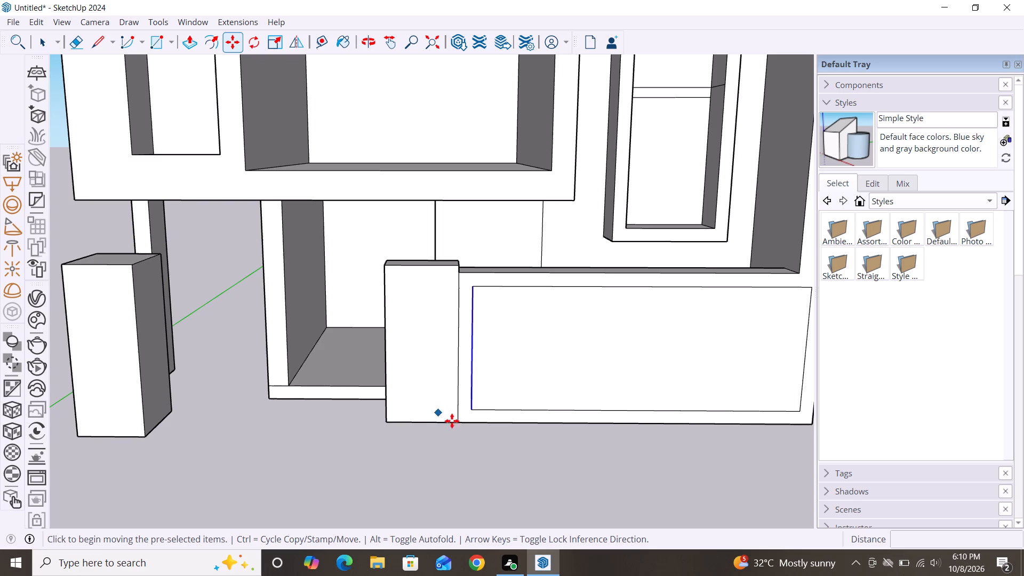
left_click(472, 410)
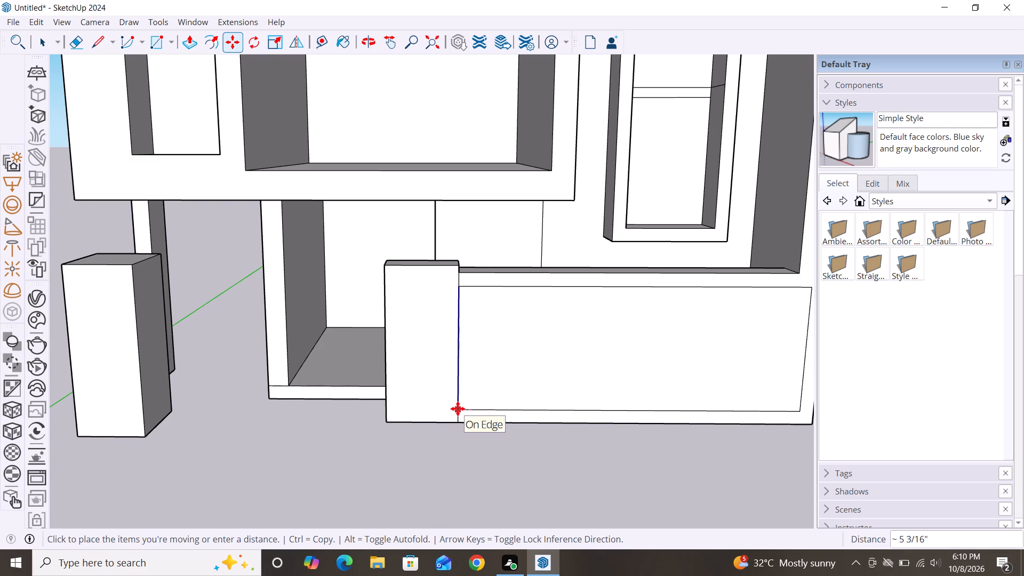
left_click(458, 409)
key("space")
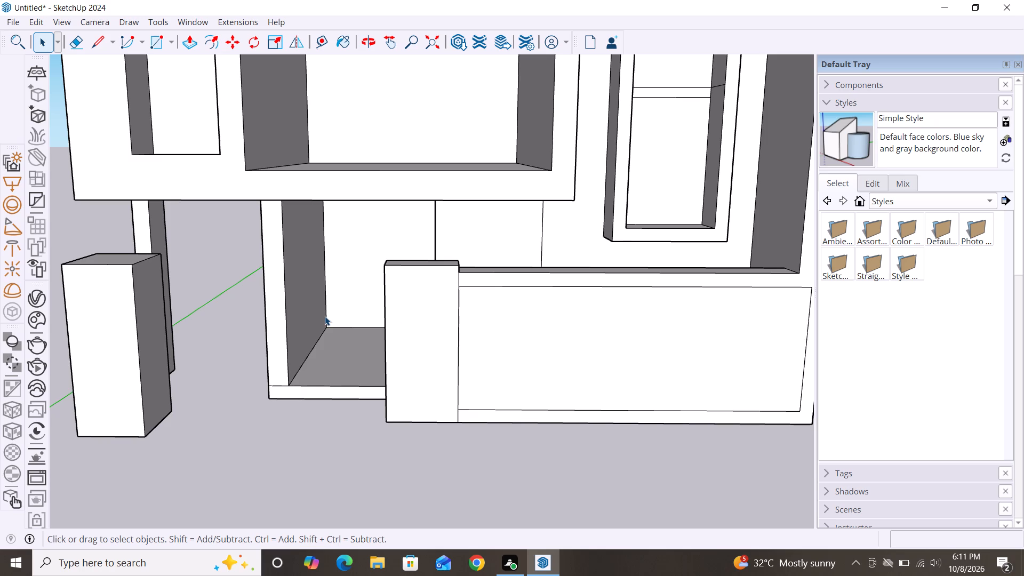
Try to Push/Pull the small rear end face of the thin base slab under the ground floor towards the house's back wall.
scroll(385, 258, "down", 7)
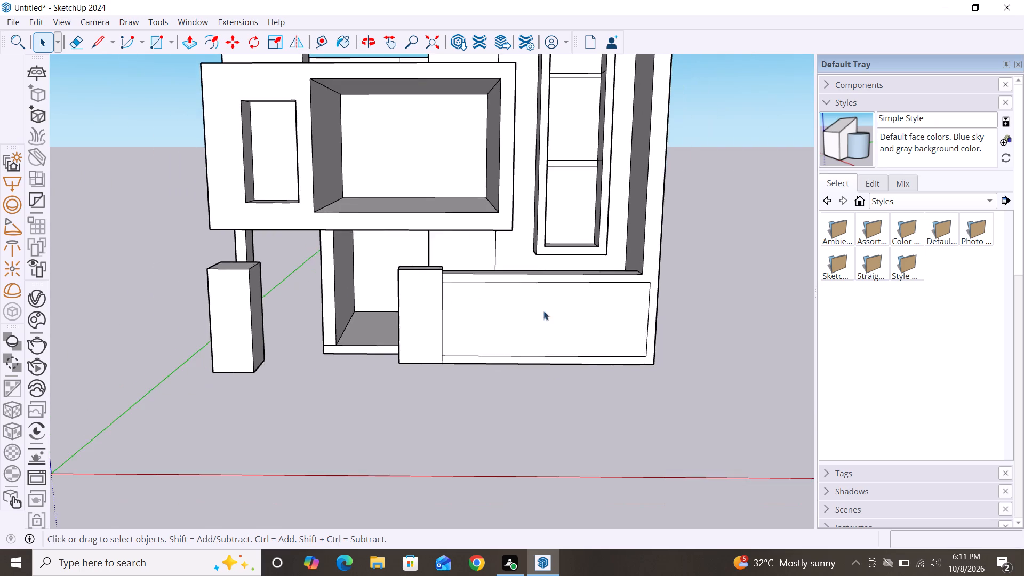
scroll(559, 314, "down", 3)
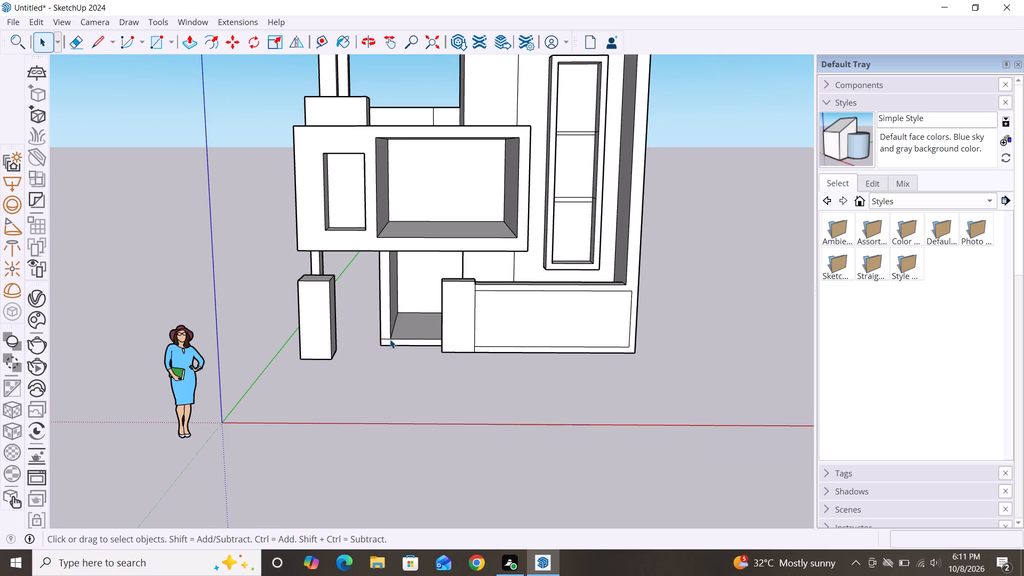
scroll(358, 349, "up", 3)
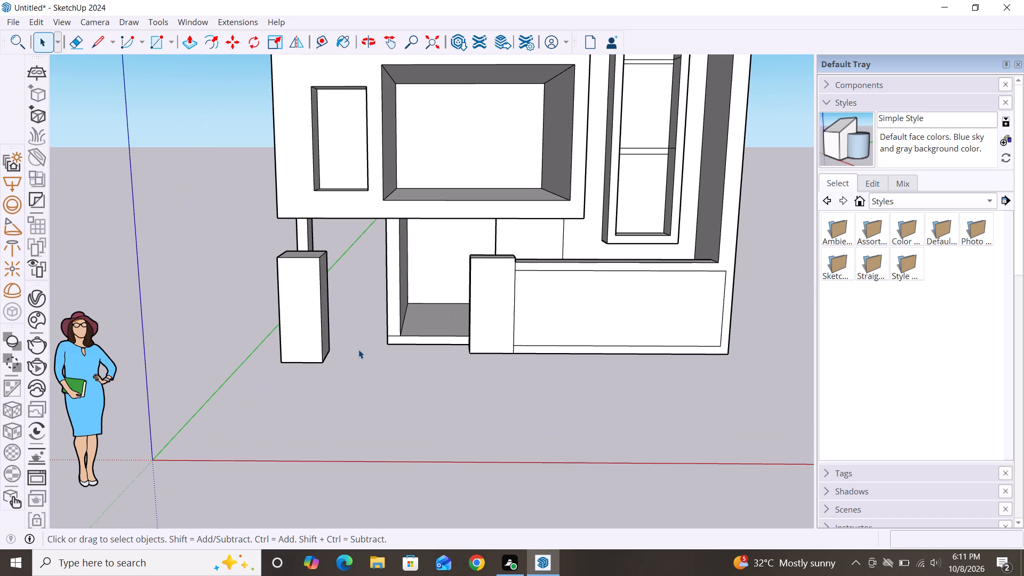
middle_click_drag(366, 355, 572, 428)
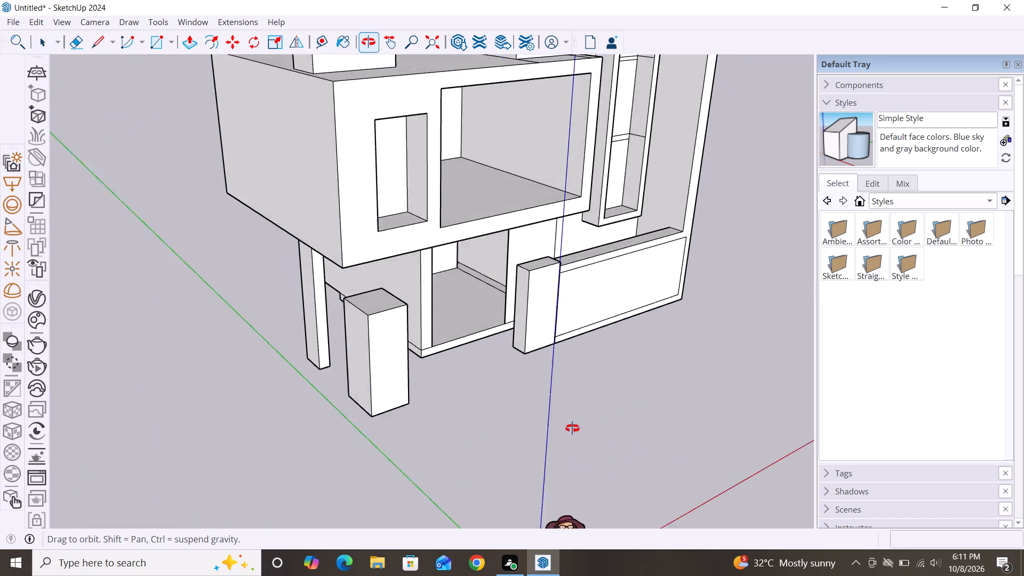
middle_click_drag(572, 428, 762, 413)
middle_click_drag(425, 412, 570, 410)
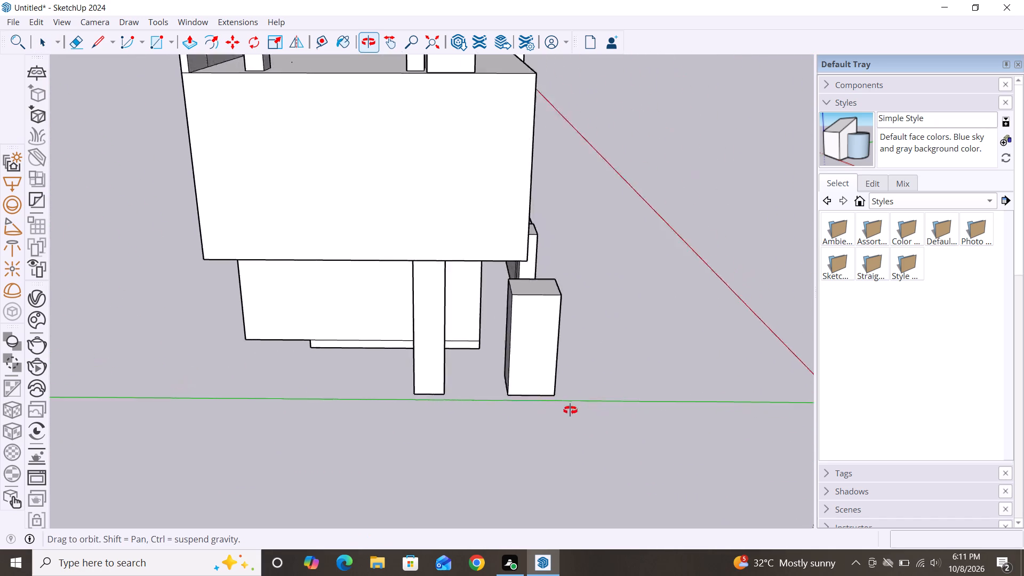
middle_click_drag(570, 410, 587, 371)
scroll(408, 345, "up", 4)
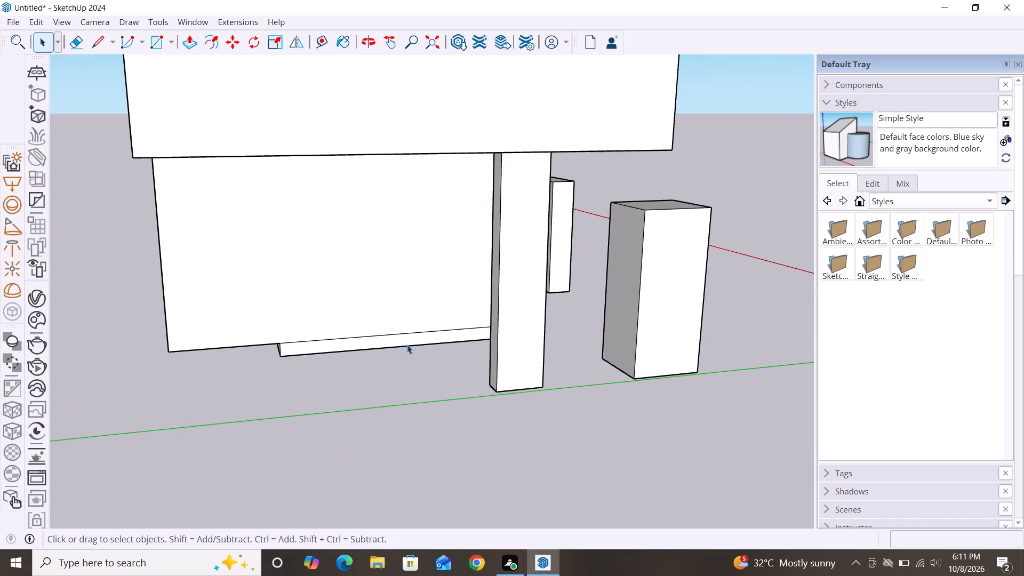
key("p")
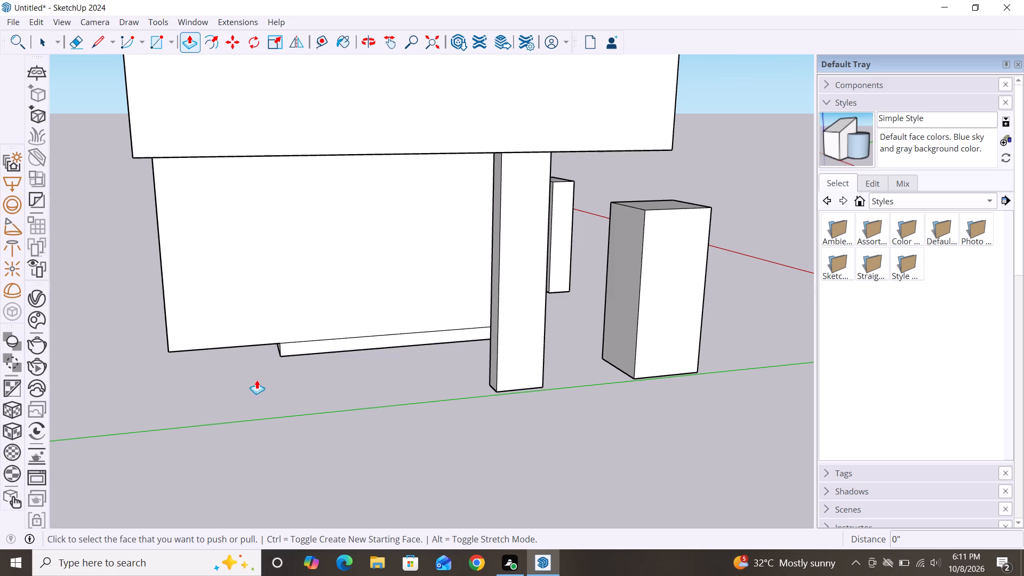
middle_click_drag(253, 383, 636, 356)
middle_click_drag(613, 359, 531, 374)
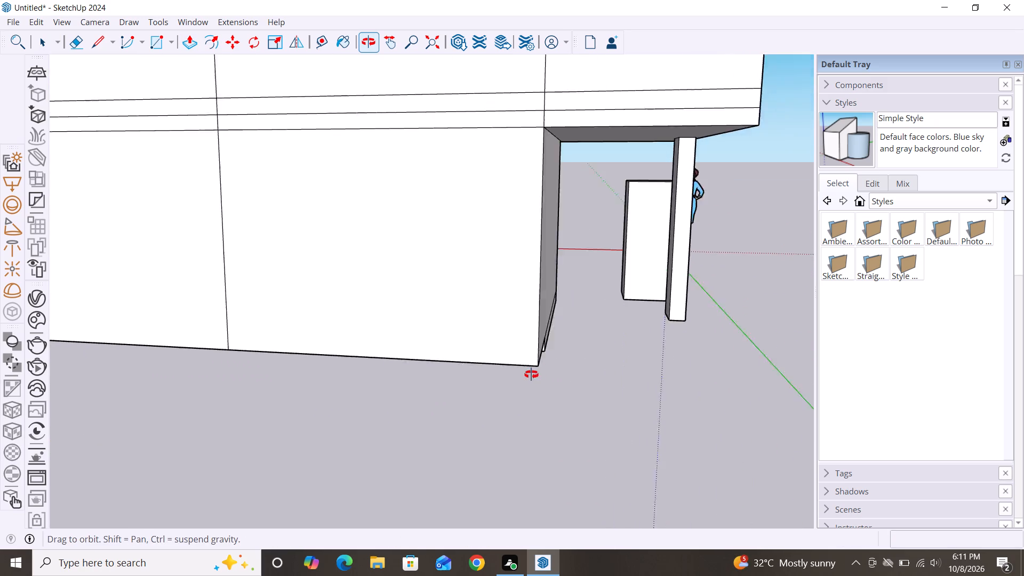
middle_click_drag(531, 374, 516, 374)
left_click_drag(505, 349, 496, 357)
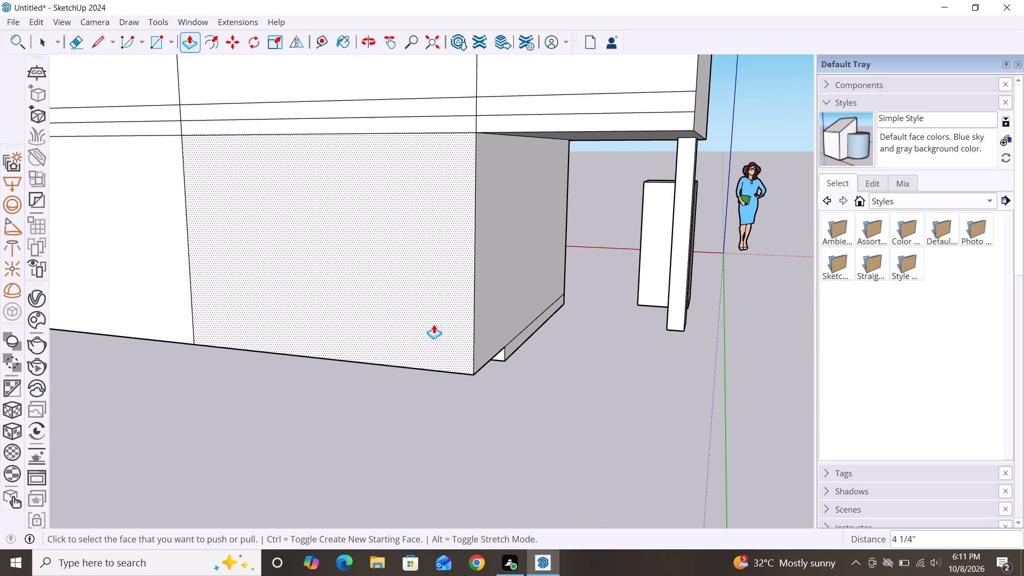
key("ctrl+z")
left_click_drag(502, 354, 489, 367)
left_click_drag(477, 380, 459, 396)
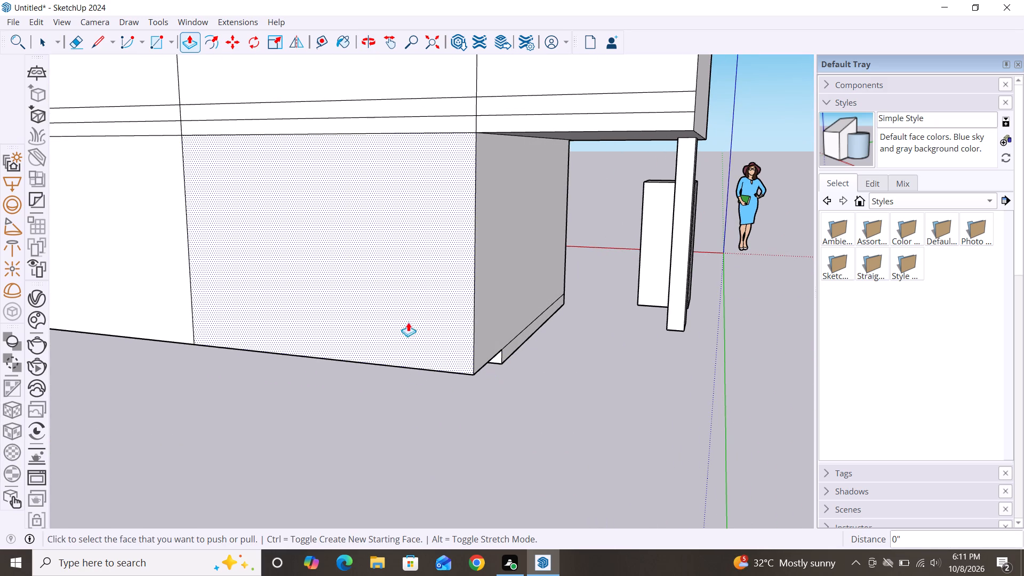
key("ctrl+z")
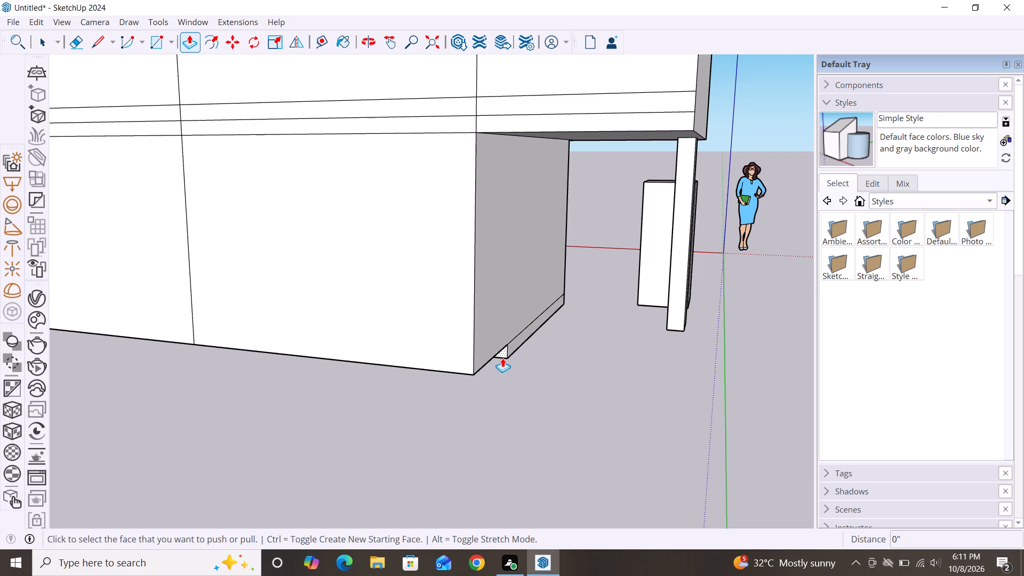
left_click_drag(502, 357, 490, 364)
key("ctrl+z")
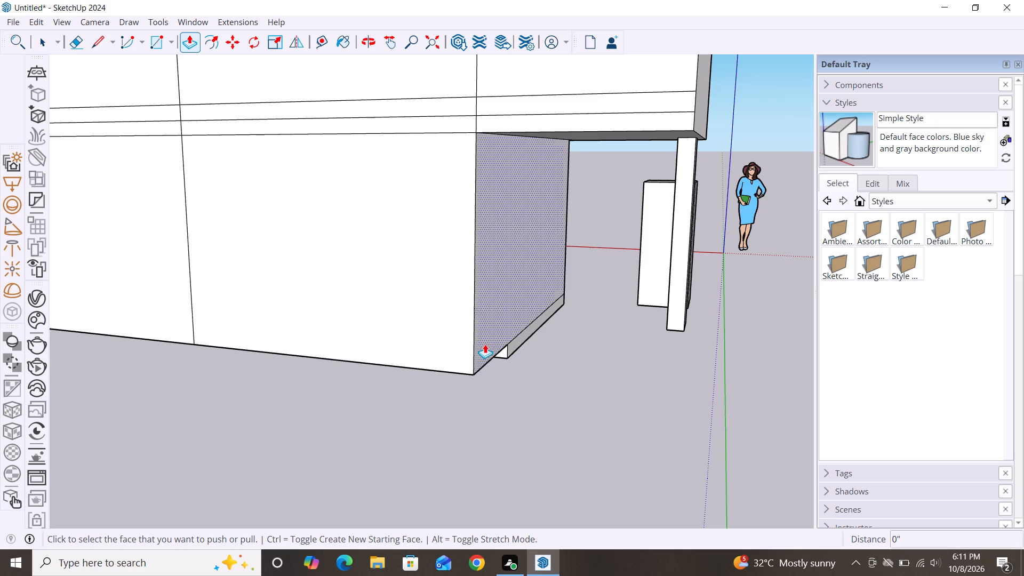
Push/Pull the base slab's small rear end face 3' 9 15/16", flush with the house's back wall.
left_click(502, 354)
left_click(451, 276)
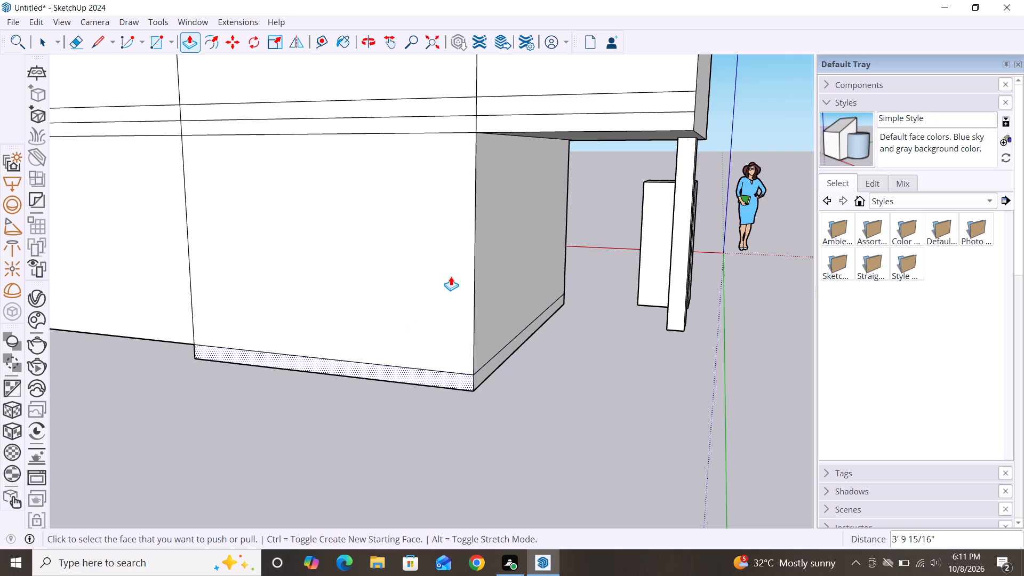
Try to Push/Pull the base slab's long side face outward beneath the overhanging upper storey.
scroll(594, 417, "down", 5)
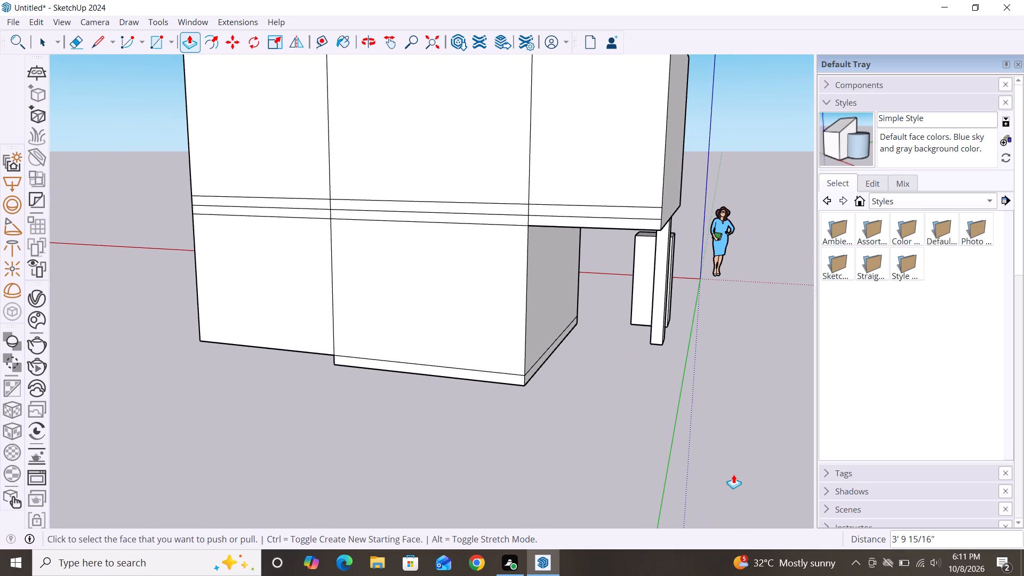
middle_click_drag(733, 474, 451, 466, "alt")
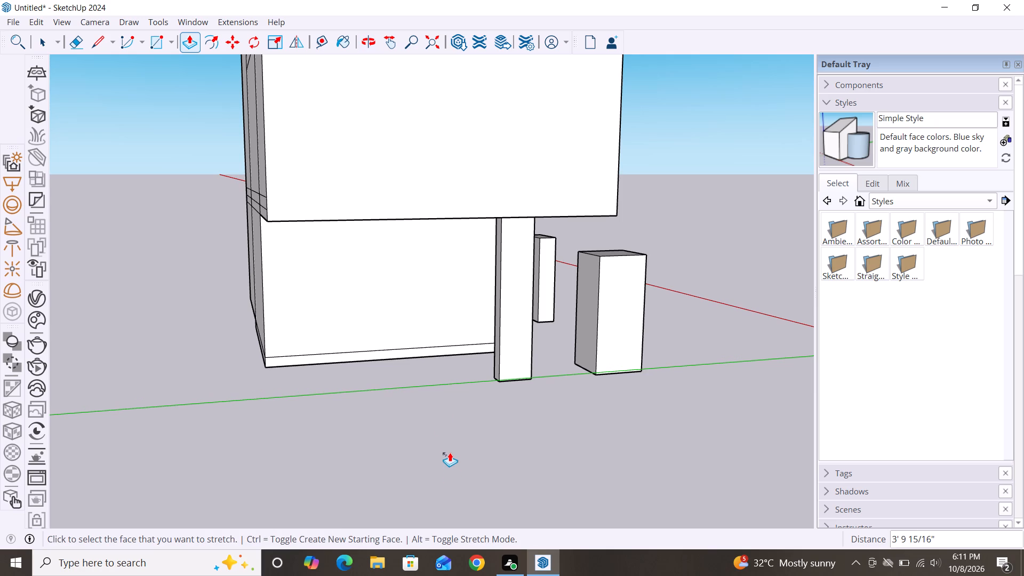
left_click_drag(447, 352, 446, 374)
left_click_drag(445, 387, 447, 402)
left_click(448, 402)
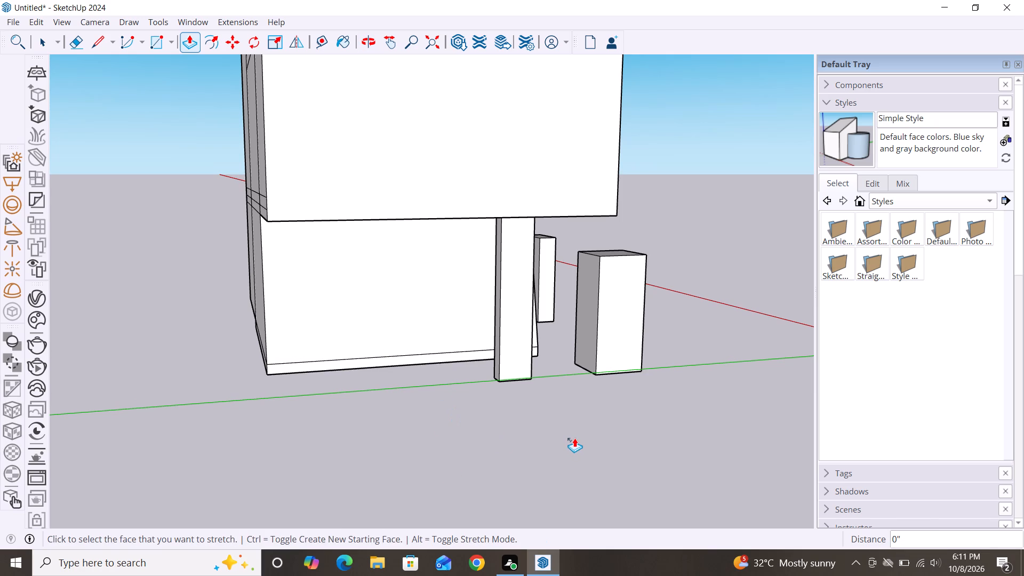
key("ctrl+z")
Push/Pull the base slab's long side face outward about 5' 5 1/8", aligned to the gate pillar's outer side face.
left_click(443, 351)
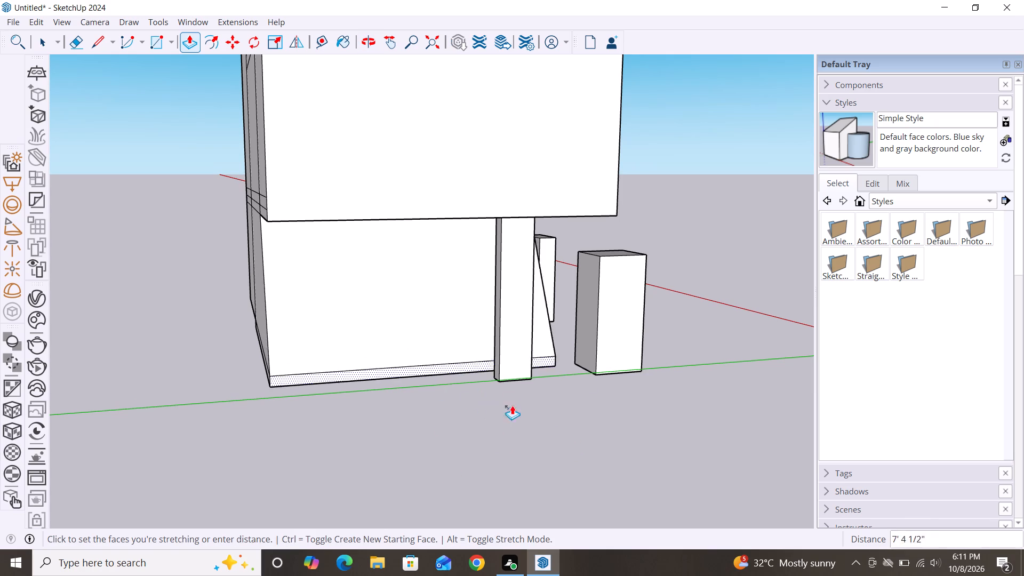
left_click(611, 335)
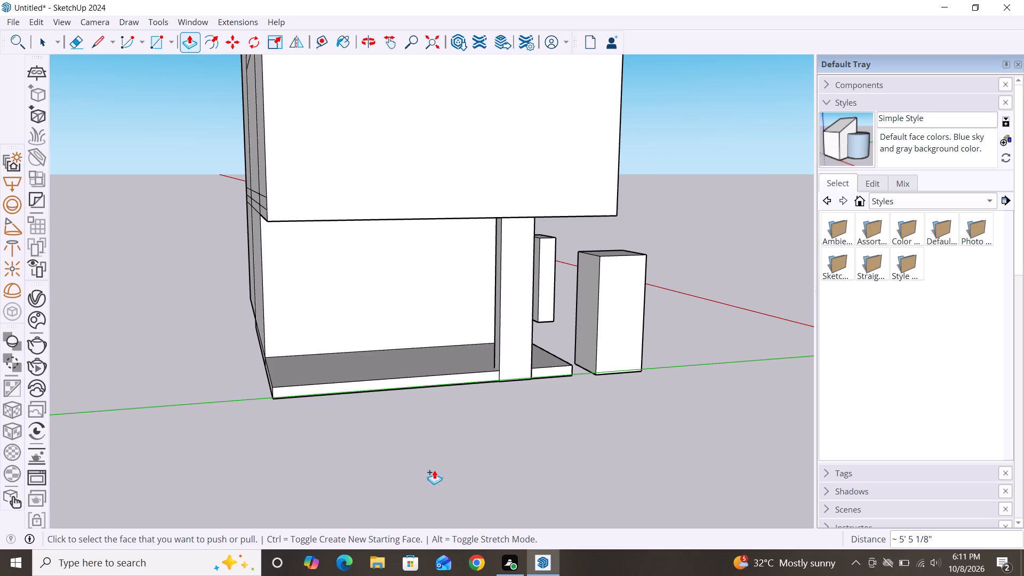
key("space")
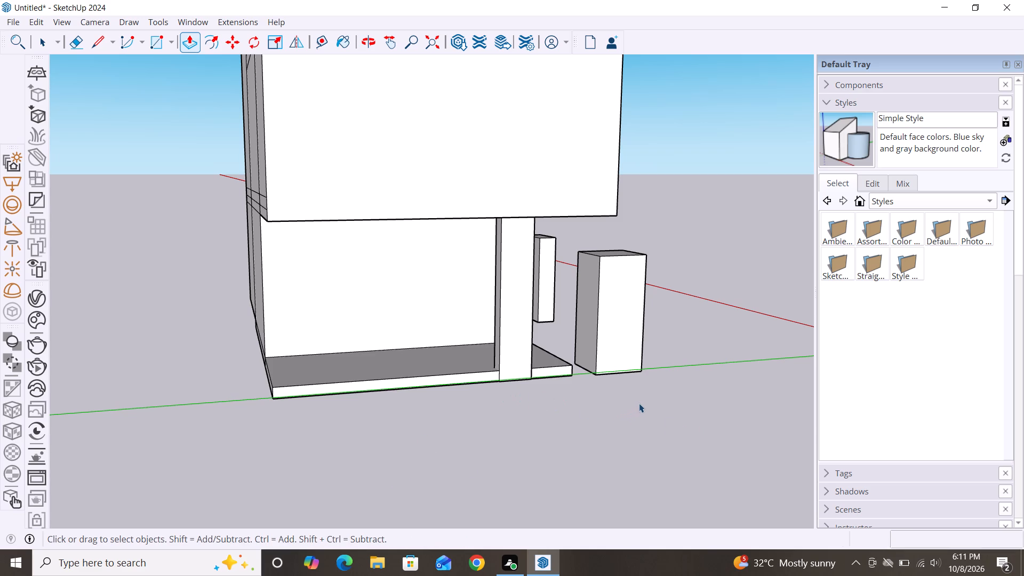
Push/Pull the front face of the base slab's section beside the end post forward 3' 8 3/16", flush with the post's front face.
scroll(660, 337, "down", 4)
middle_click_drag(666, 416, 555, 423, "alt")
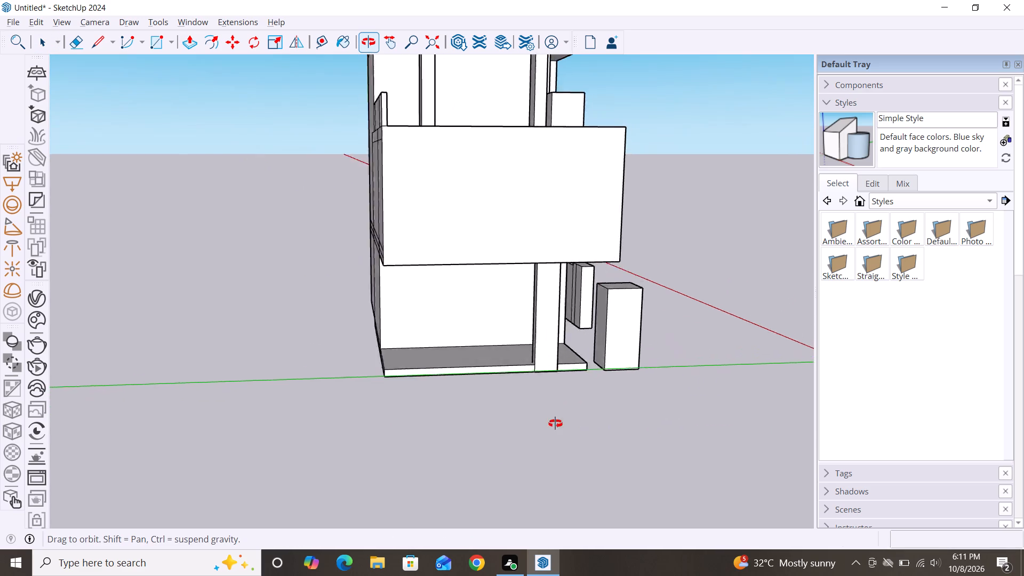
middle_click_drag(555, 423, 353, 439, "alt")
middle_click_drag(530, 416, 335, 418, "alt")
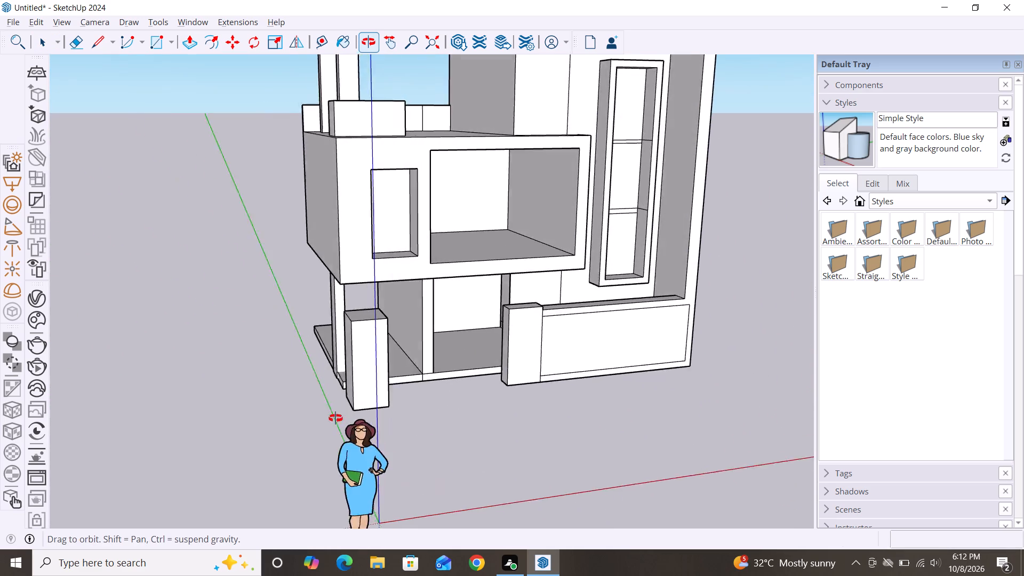
middle_click_drag(335, 418, 314, 422, "alt")
scroll(449, 379, "up", 3)
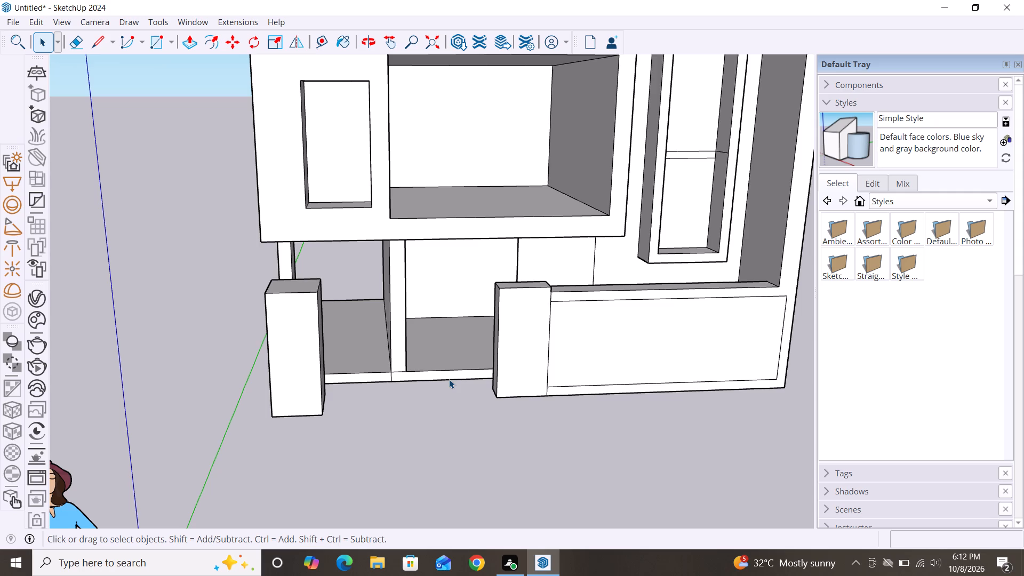
key("p")
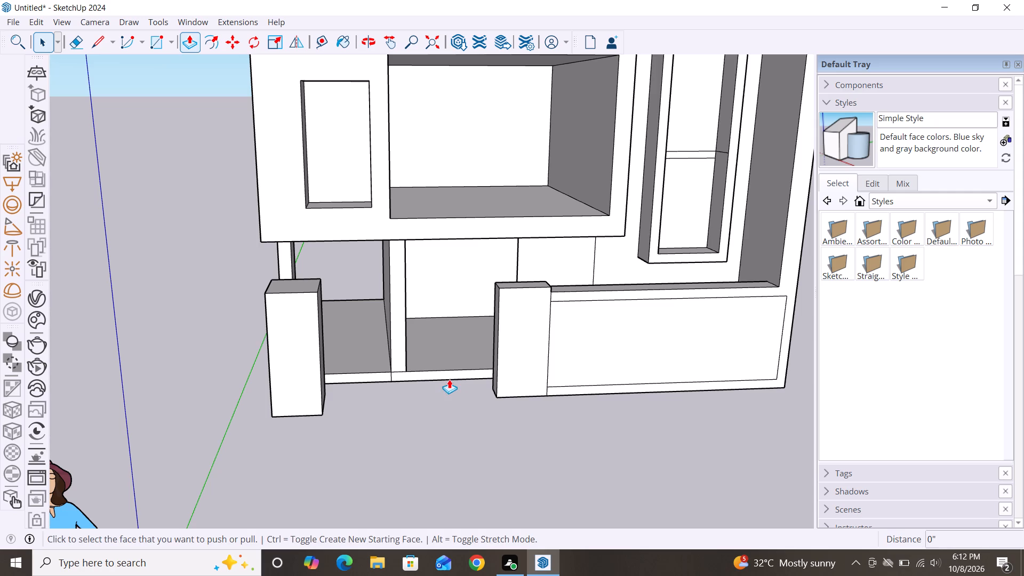
left_click(467, 371)
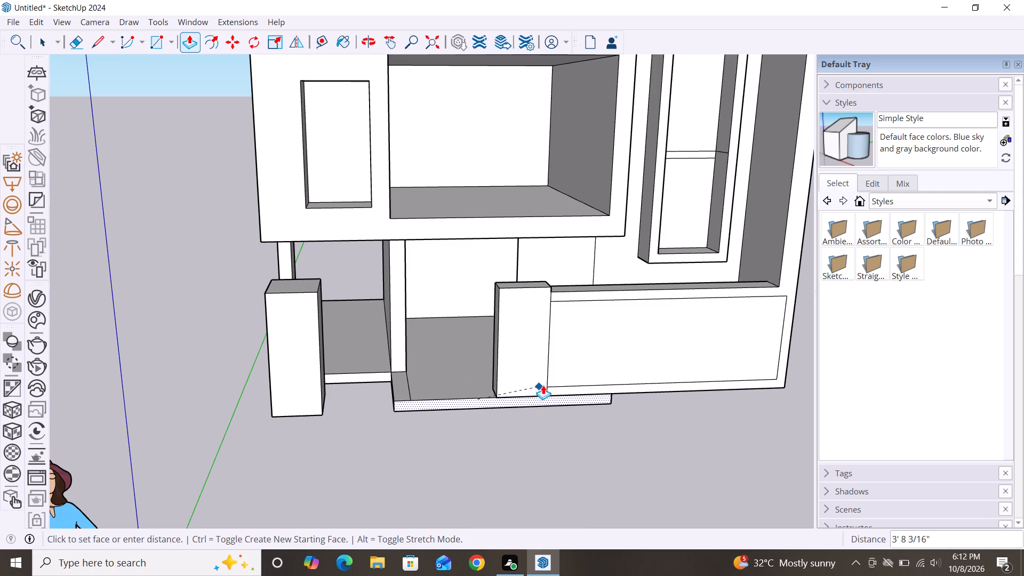
left_click(543, 385)
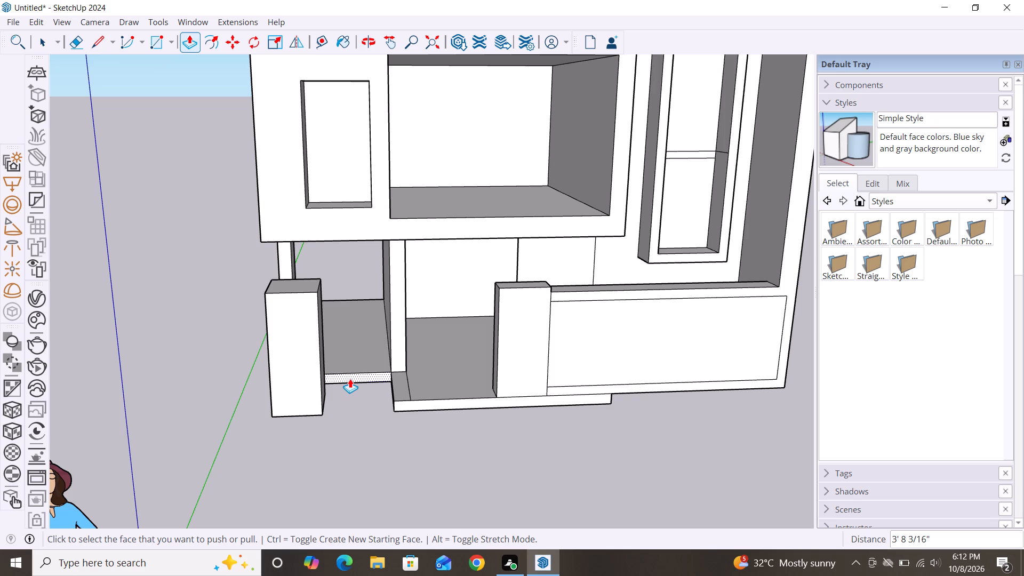
Push/Pull the front face of the base slab's added side section forward, flush with the gate pillar's front face.
left_click(350, 379)
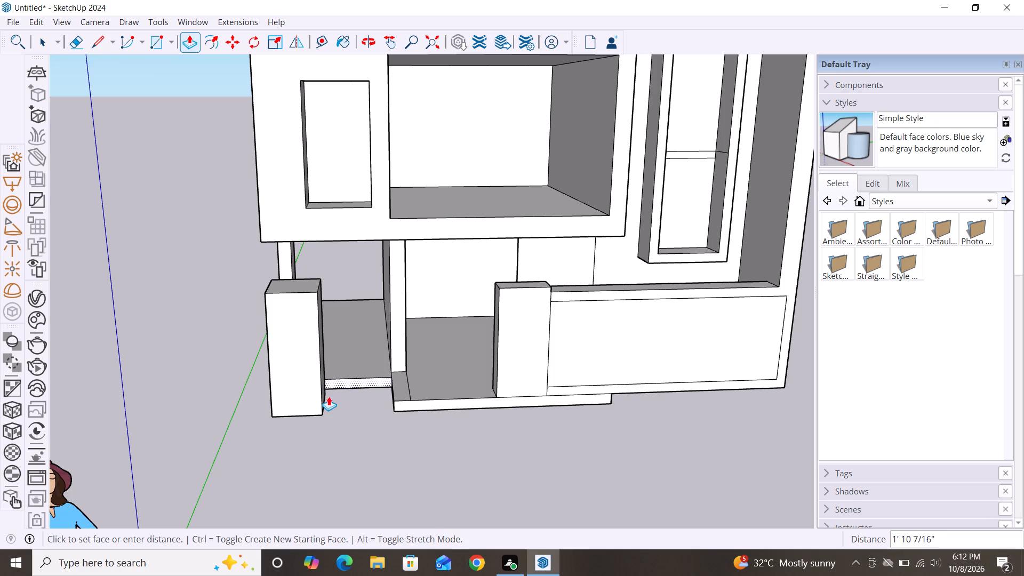
left_click(308, 410)
key("space")
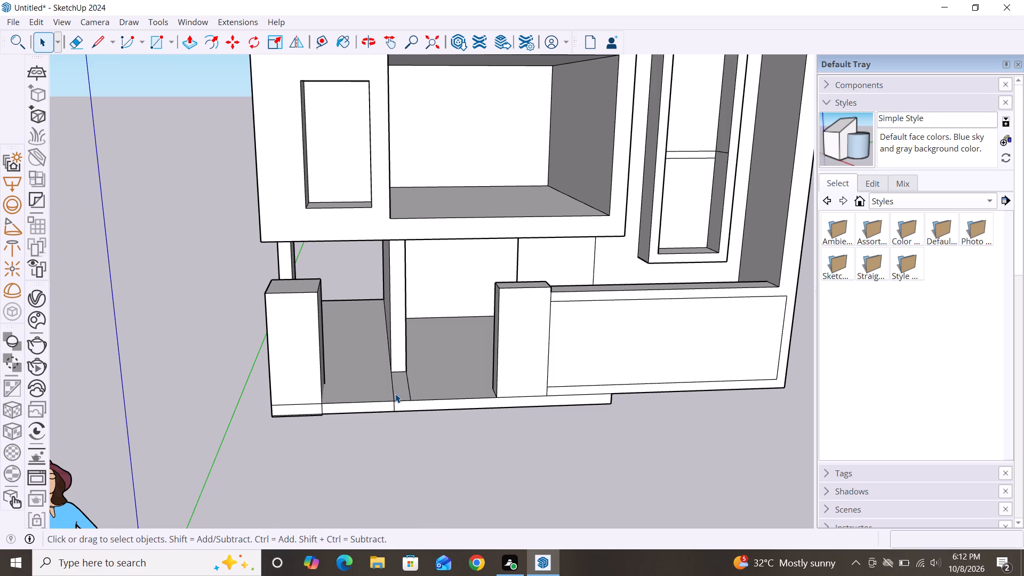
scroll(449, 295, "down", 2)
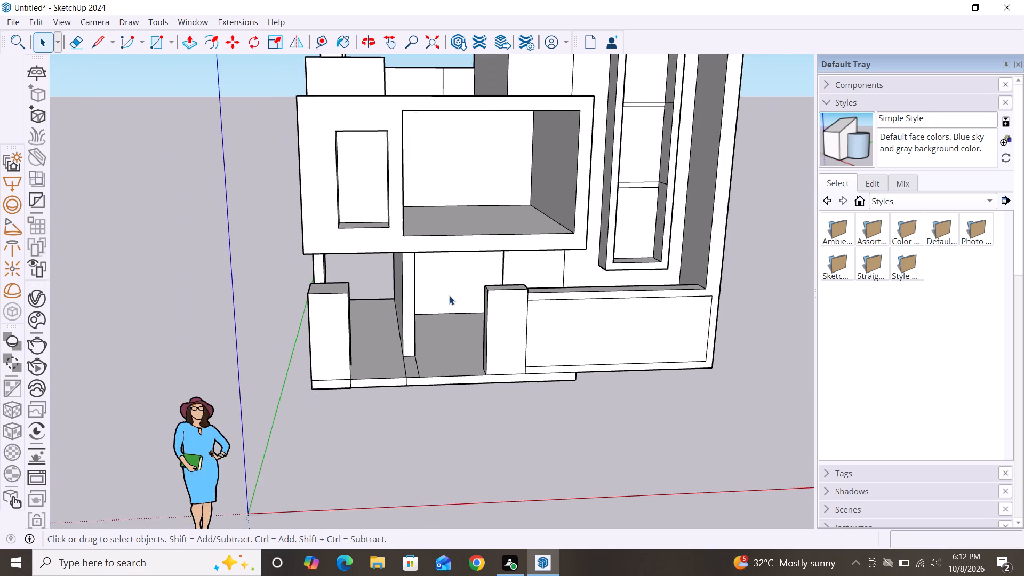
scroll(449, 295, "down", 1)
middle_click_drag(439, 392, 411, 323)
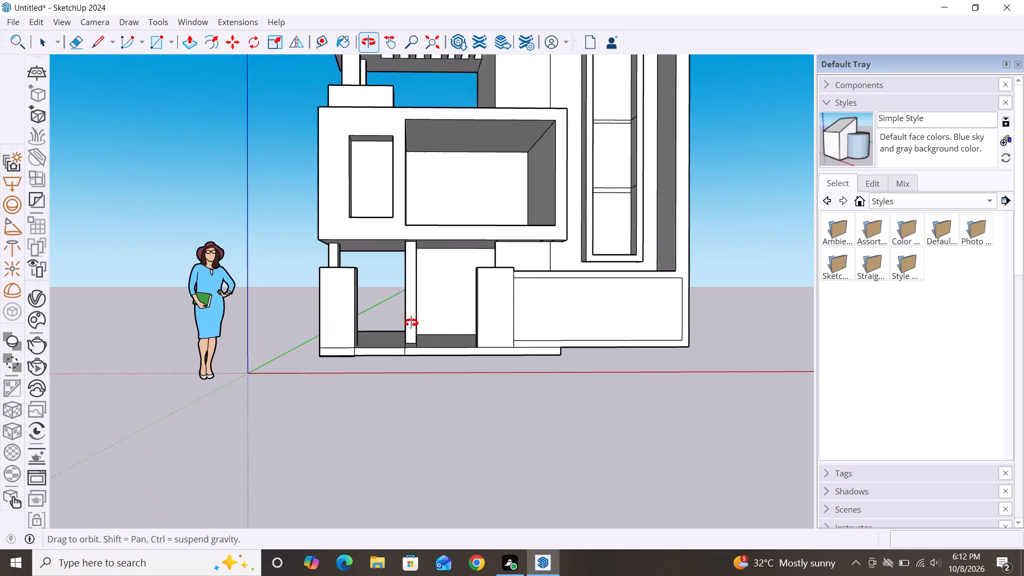
Erase the leftover edges on the front and top faces of the base slab beside the middle post.
middle_click_drag(411, 323, 407, 326)
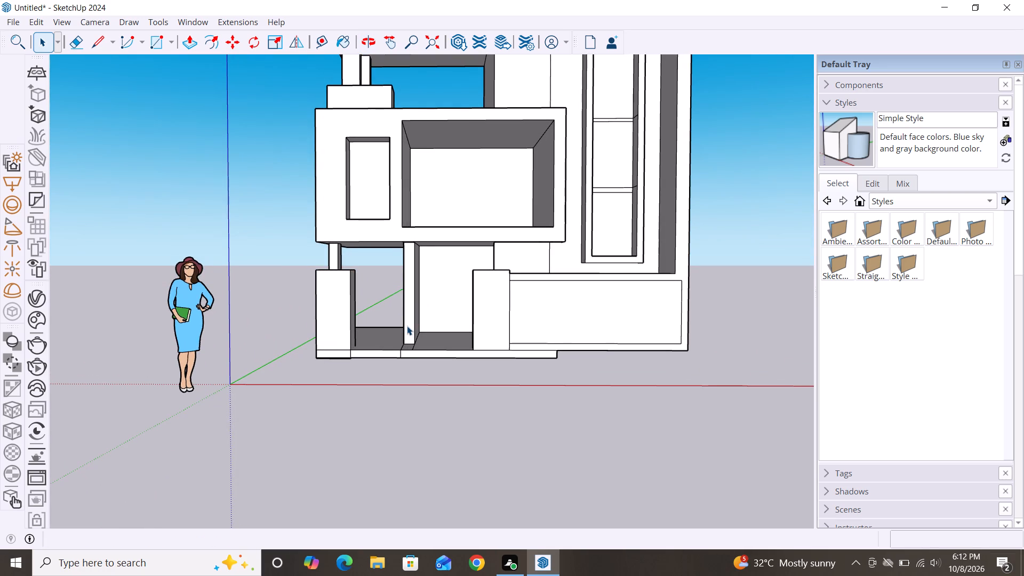
scroll(407, 356, "up", 7)
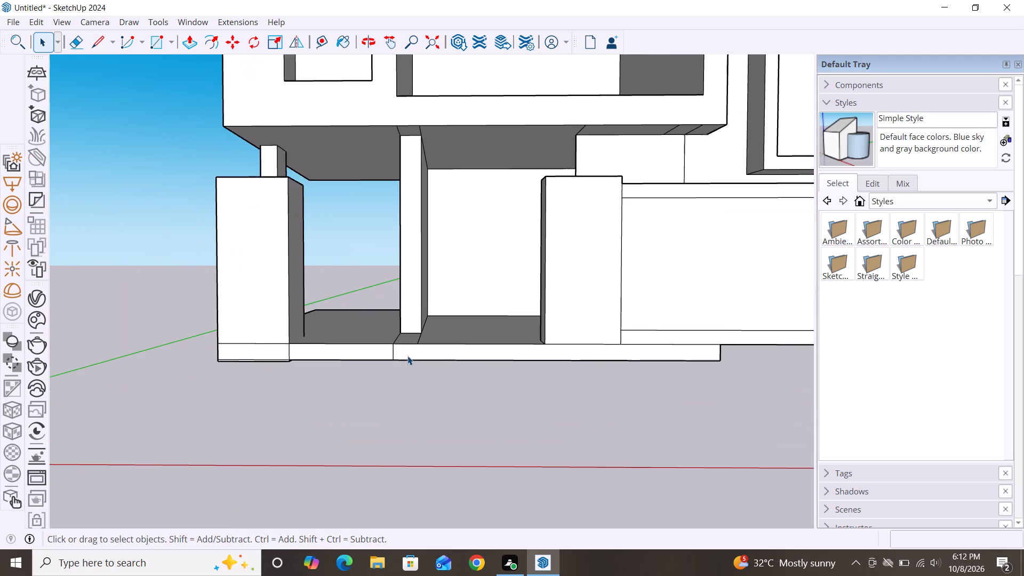
key("e")
left_click(394, 353)
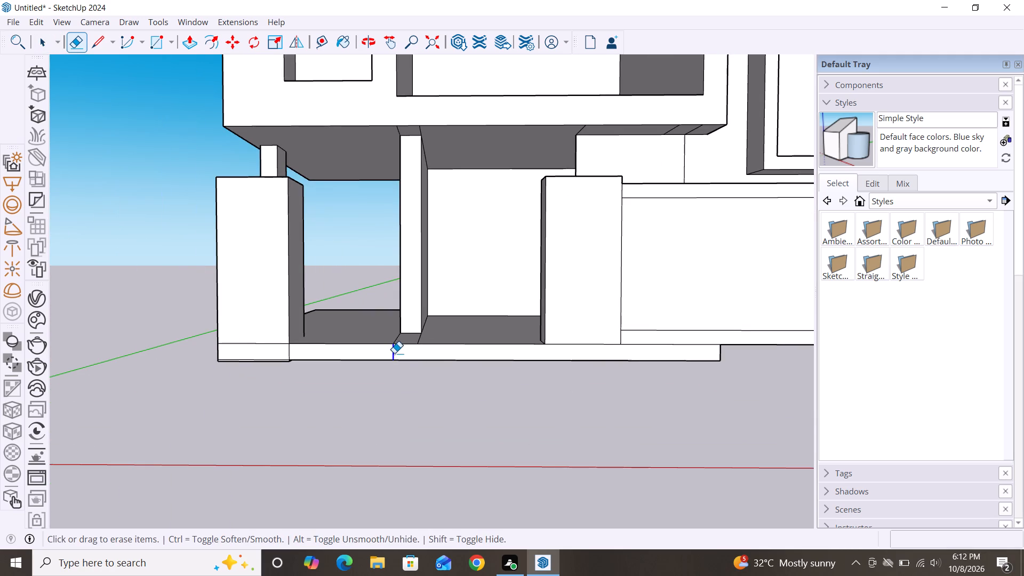
left_click(398, 334)
left_click(420, 337)
key("space")
Push/Pull the base slab's side face under the boundary wall outward 8' 3 11/16", flush with the house's outer side wall.
scroll(327, 342, "down", 1)
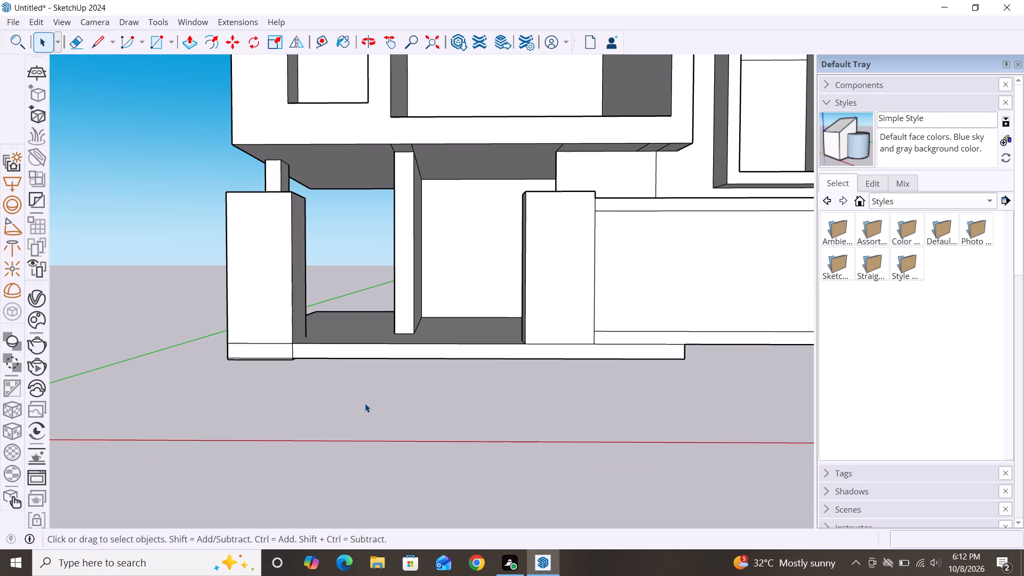
middle_click_drag(365, 403, 459, 420, "alt")
middle_click_drag(459, 420, 415, 450, "alt")
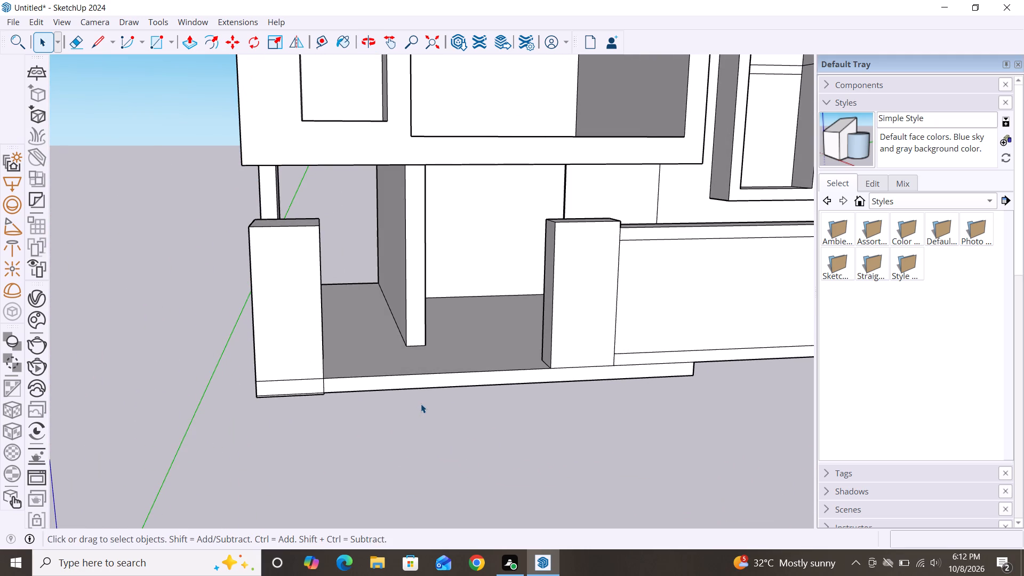
scroll(395, 326, "down", 2)
scroll(429, 259, "down", 2)
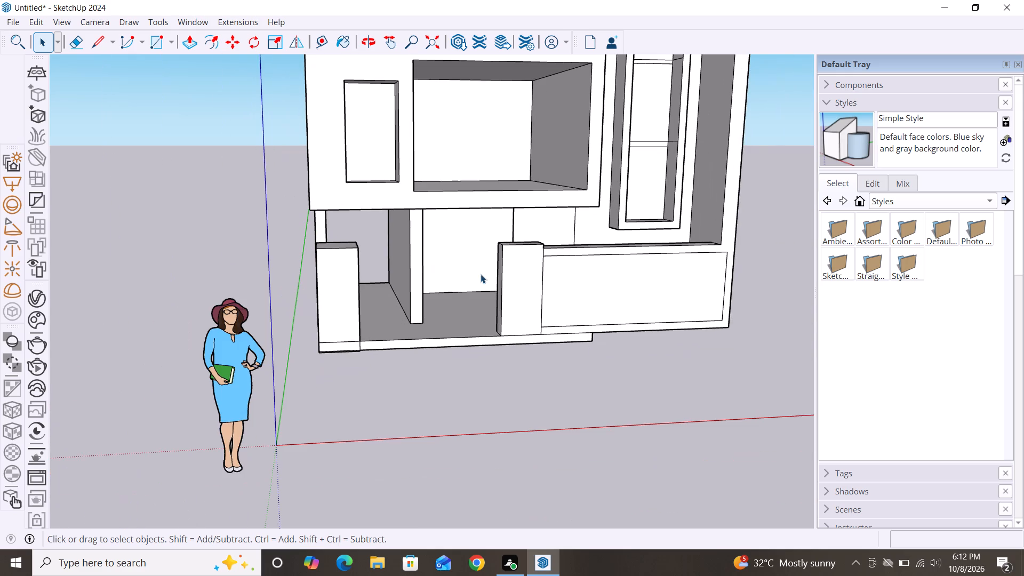
scroll(525, 331, "down", 1)
middle_click_drag(526, 359, 499, 317)
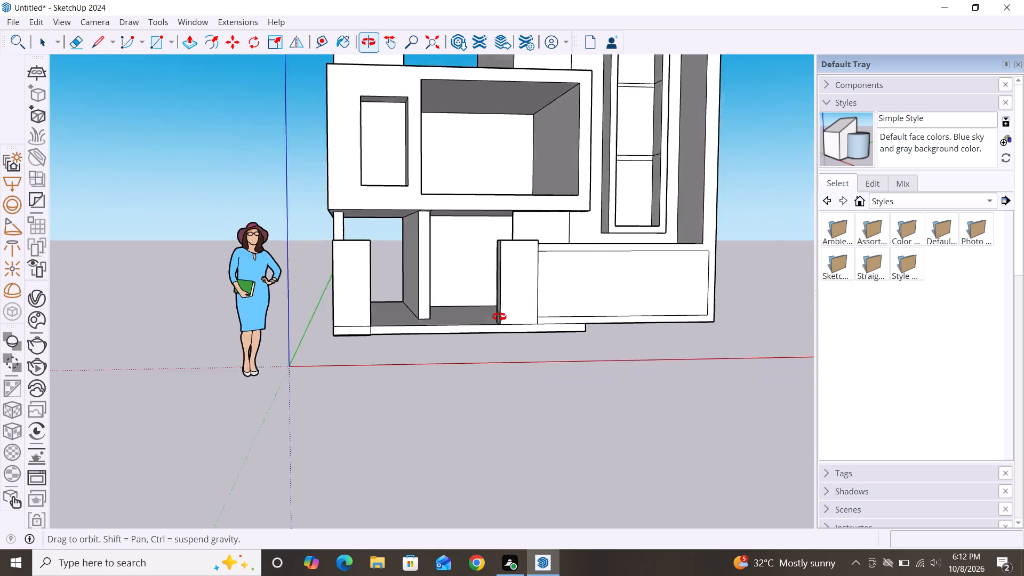
middle_click_drag(499, 317, 399, 328)
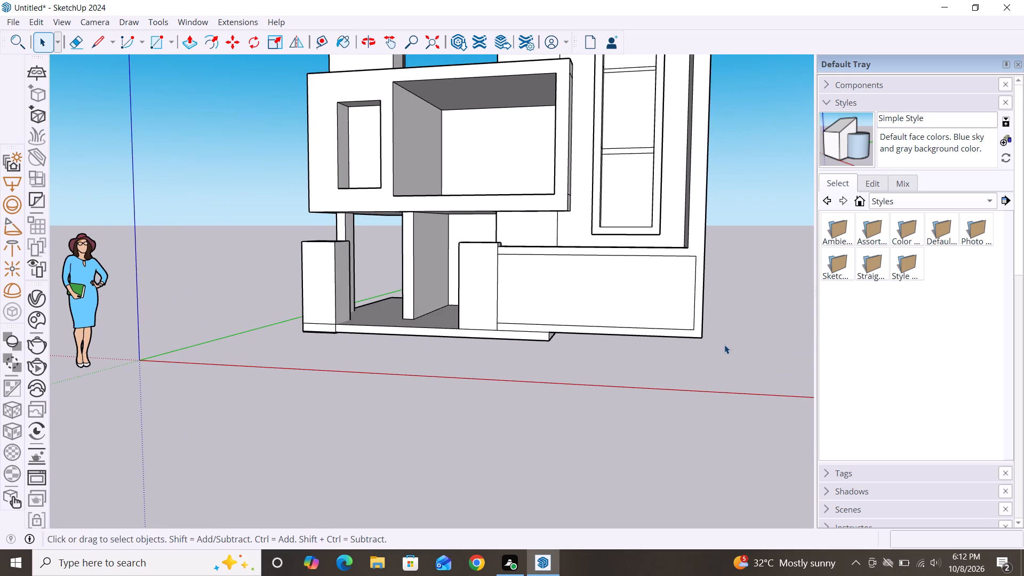
middle_click_drag(731, 346, 620, 337)
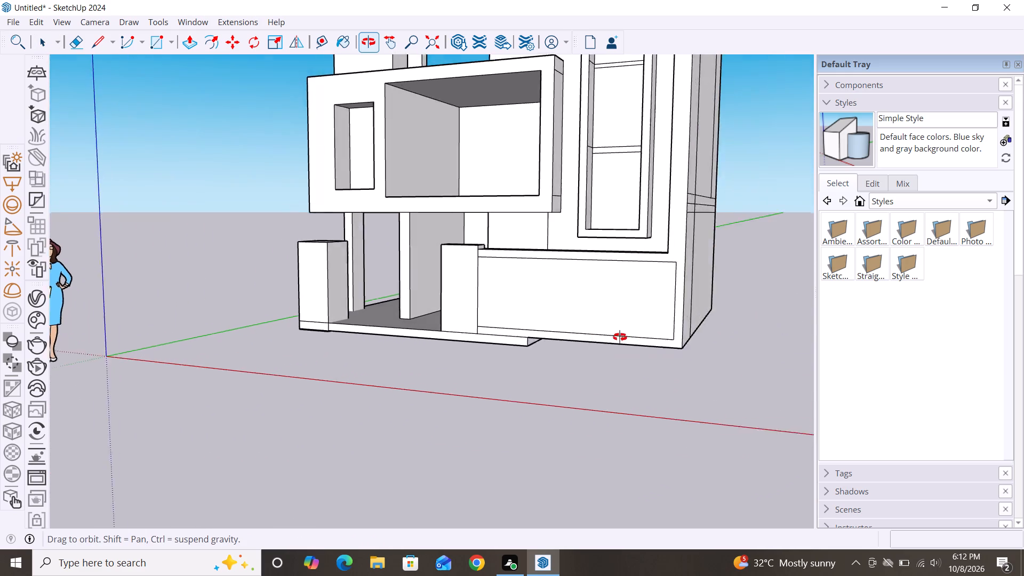
middle_click_drag(620, 337, 471, 273)
key("p")
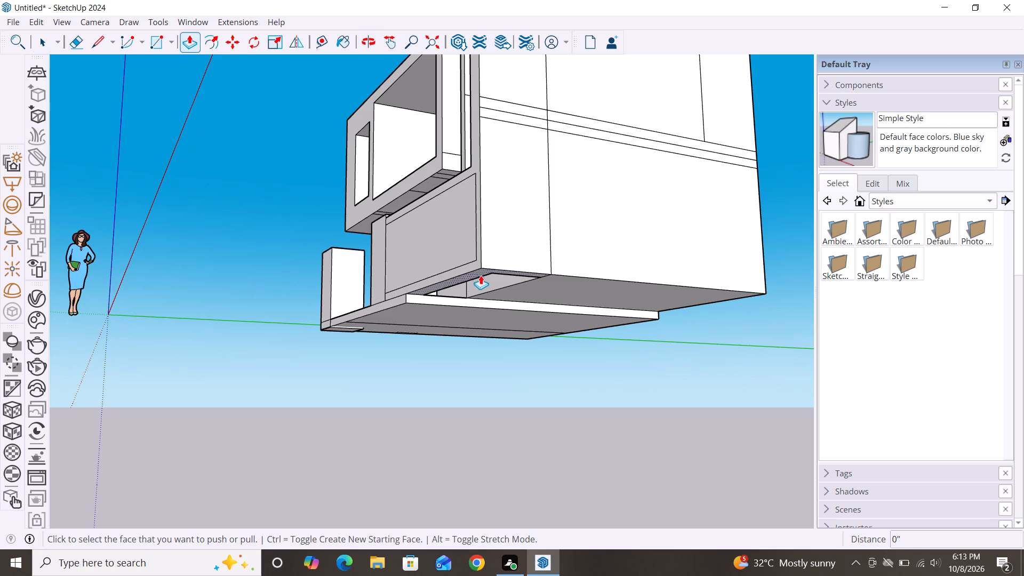
left_click(499, 303)
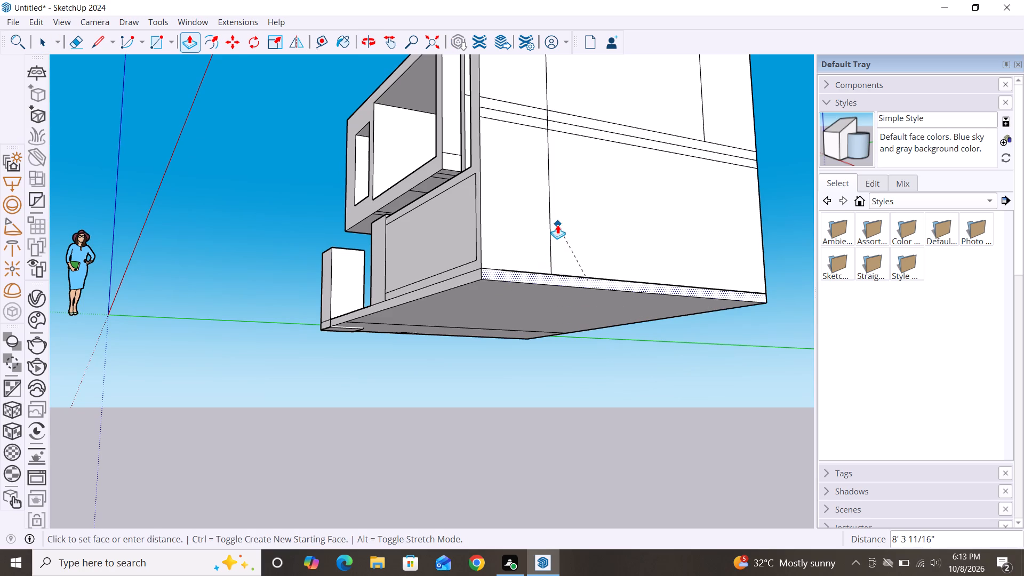
left_click(557, 225)
key("space")
Push/Pull the back face of the small window recess on the upper-storey box forward about 1' 3 3/8", leaving a shallow recess.
scroll(407, 327, "down", 1)
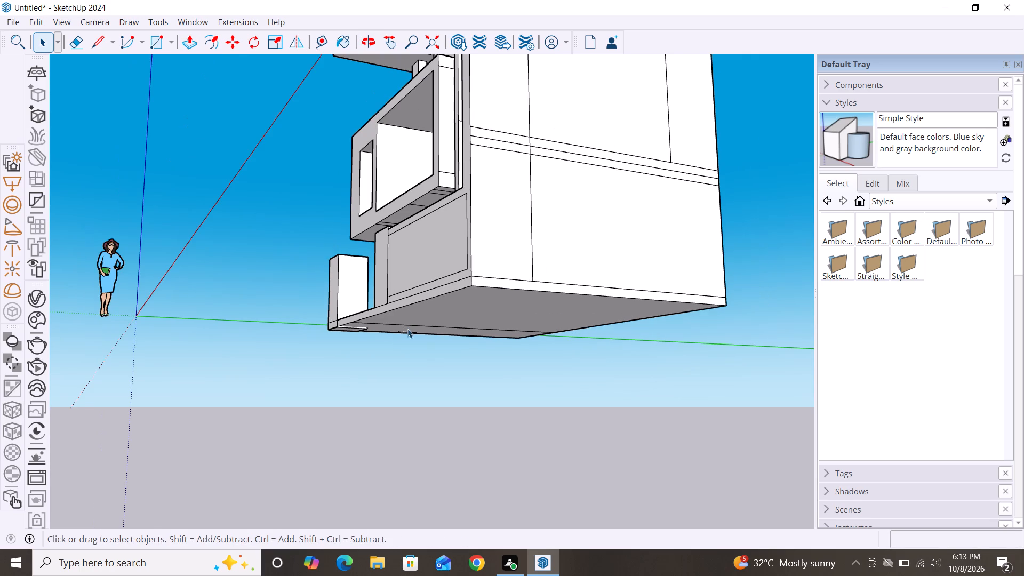
middle_click_drag(409, 389, 713, 448, "alt")
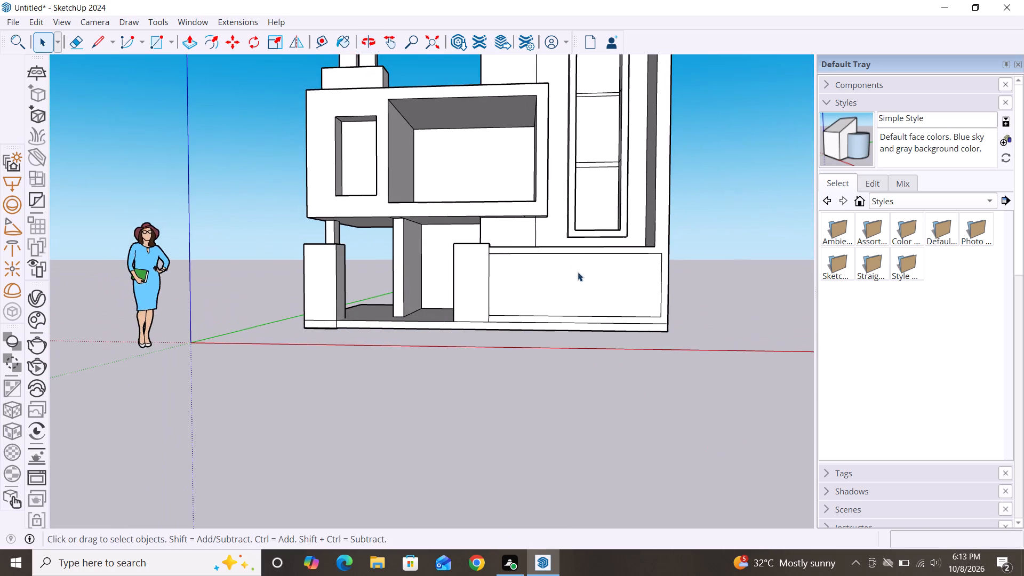
scroll(574, 261, "down", 2)
middle_click_drag(519, 399, 563, 449, "alt")
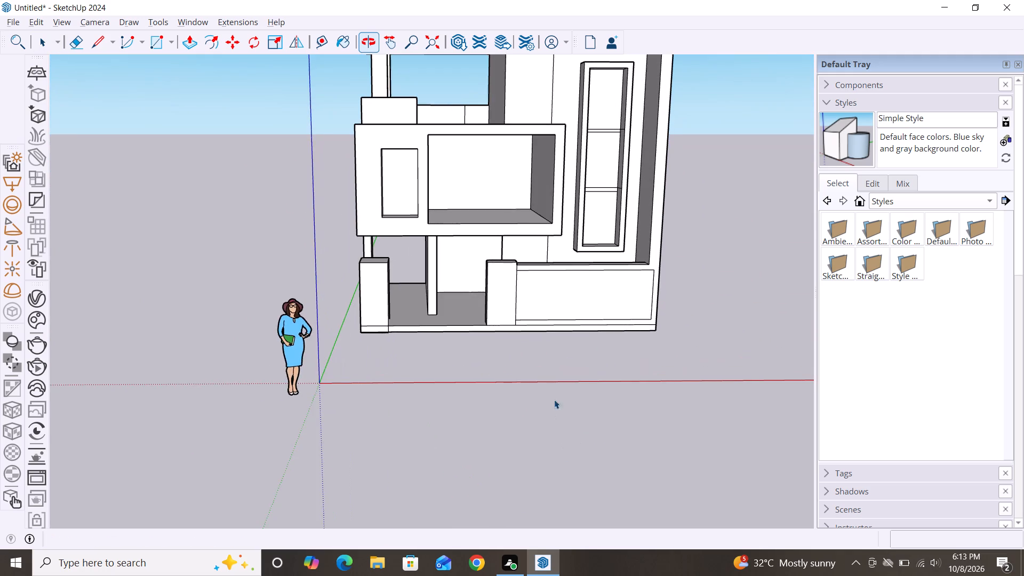
scroll(579, 350, "down", 5)
scroll(586, 216, "up", 2)
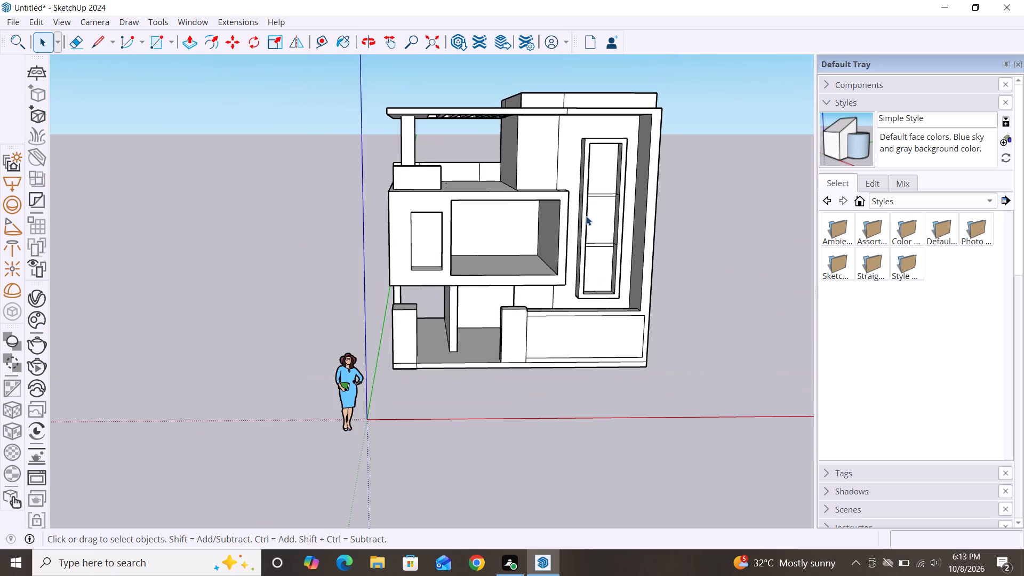
scroll(586, 216, "up", 3)
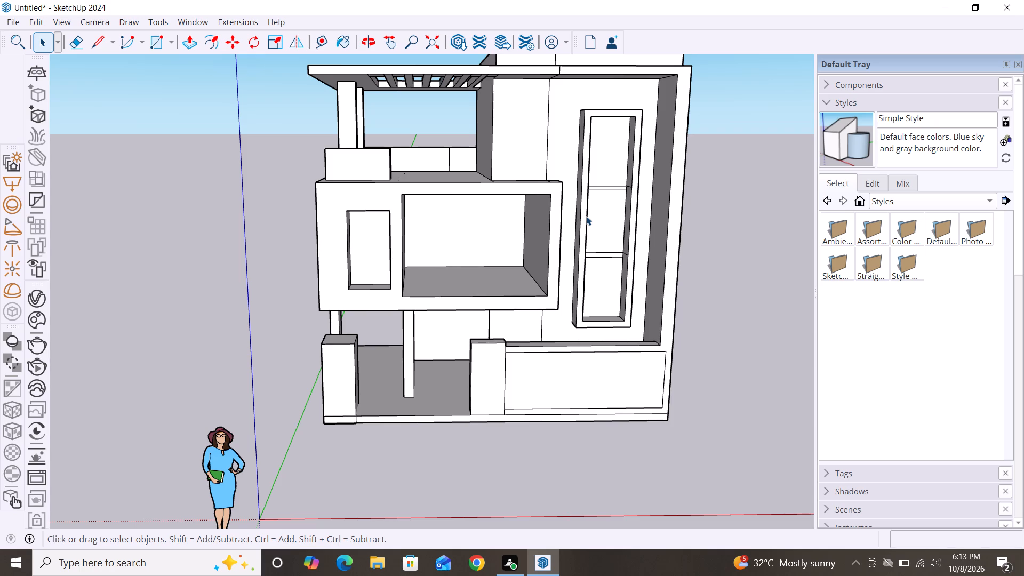
scroll(462, 275, "up", 3)
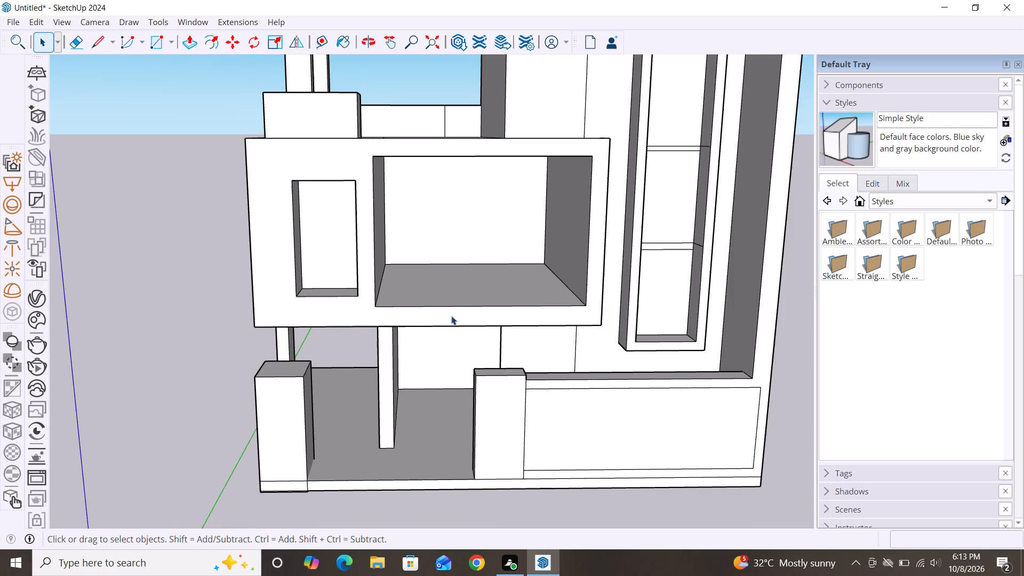
scroll(442, 316, "up", 2)
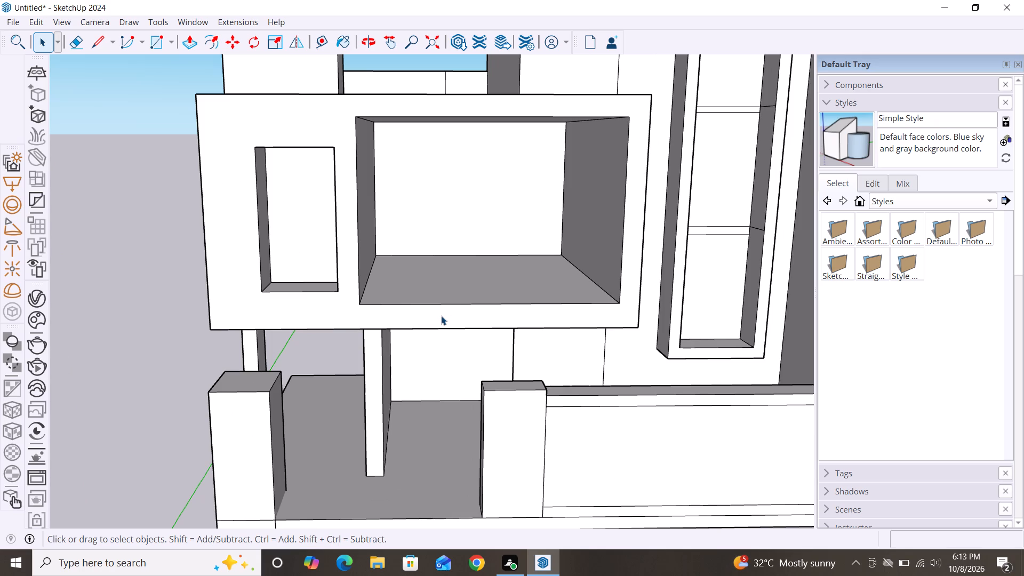
key("p")
left_click(323, 260)
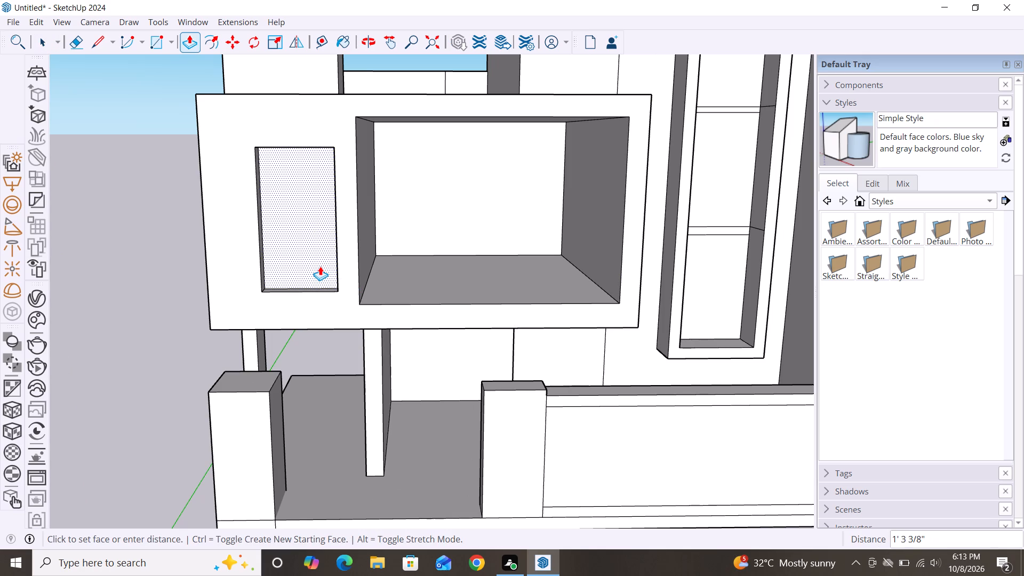
left_click(320, 266)
key("space")
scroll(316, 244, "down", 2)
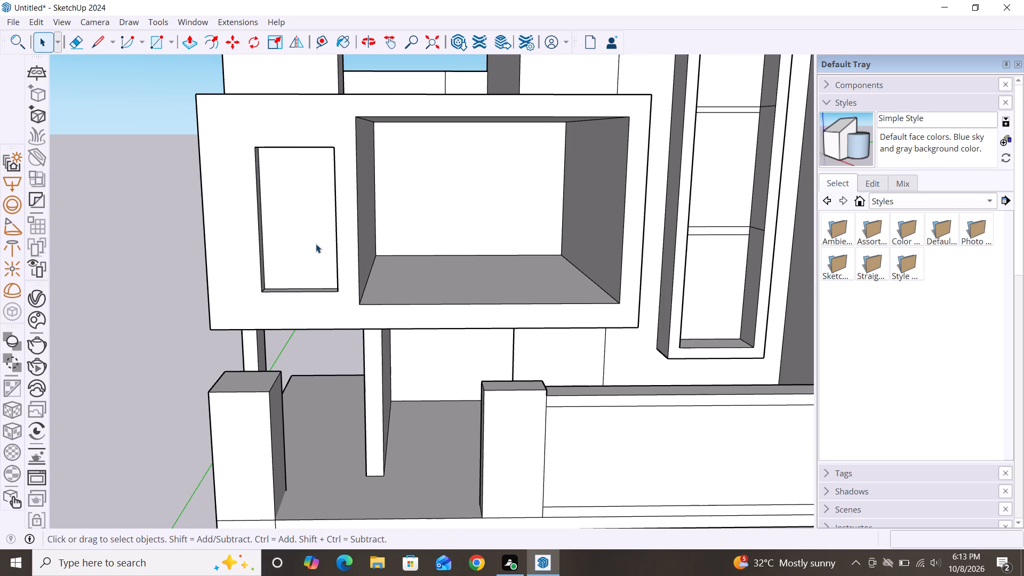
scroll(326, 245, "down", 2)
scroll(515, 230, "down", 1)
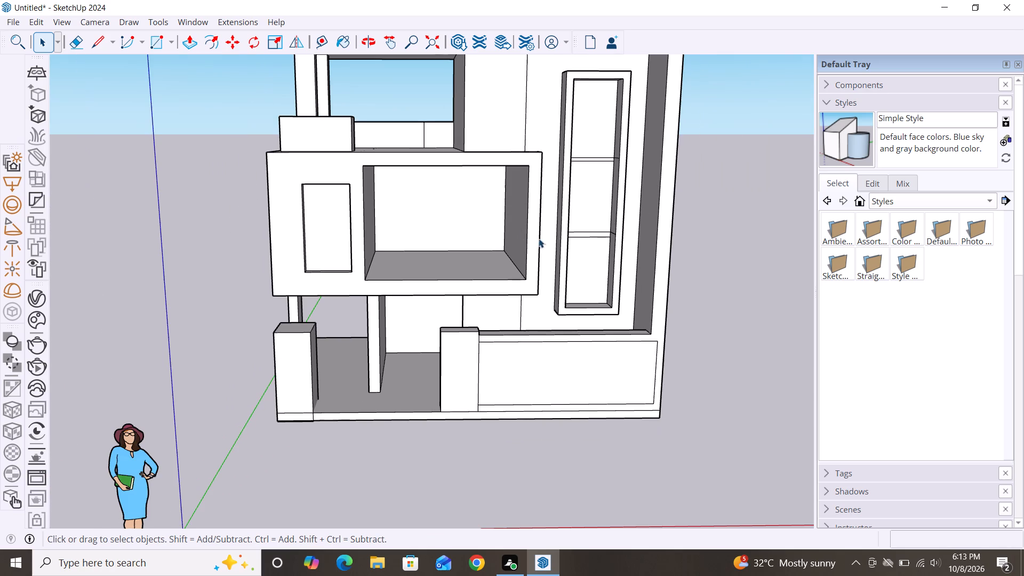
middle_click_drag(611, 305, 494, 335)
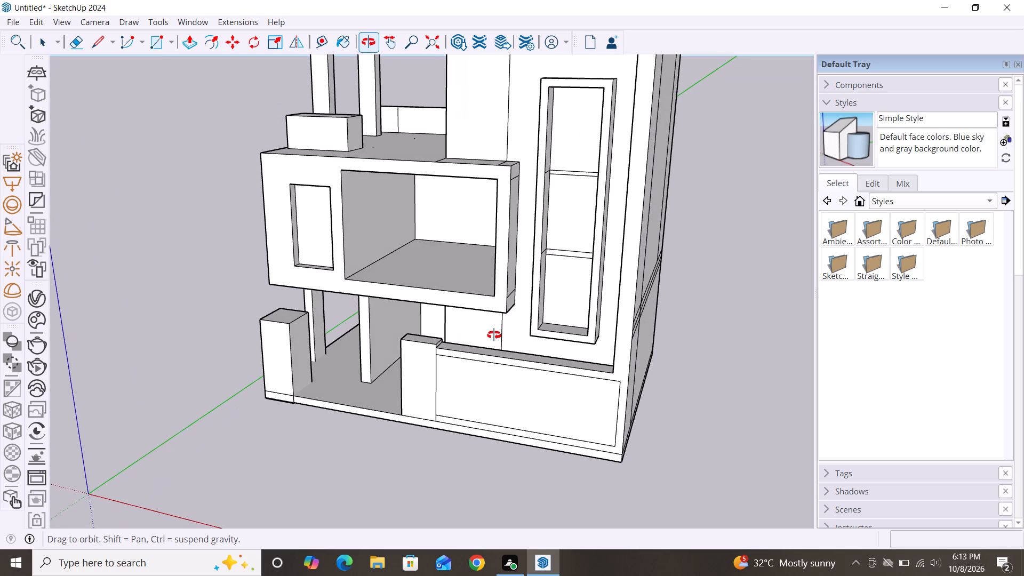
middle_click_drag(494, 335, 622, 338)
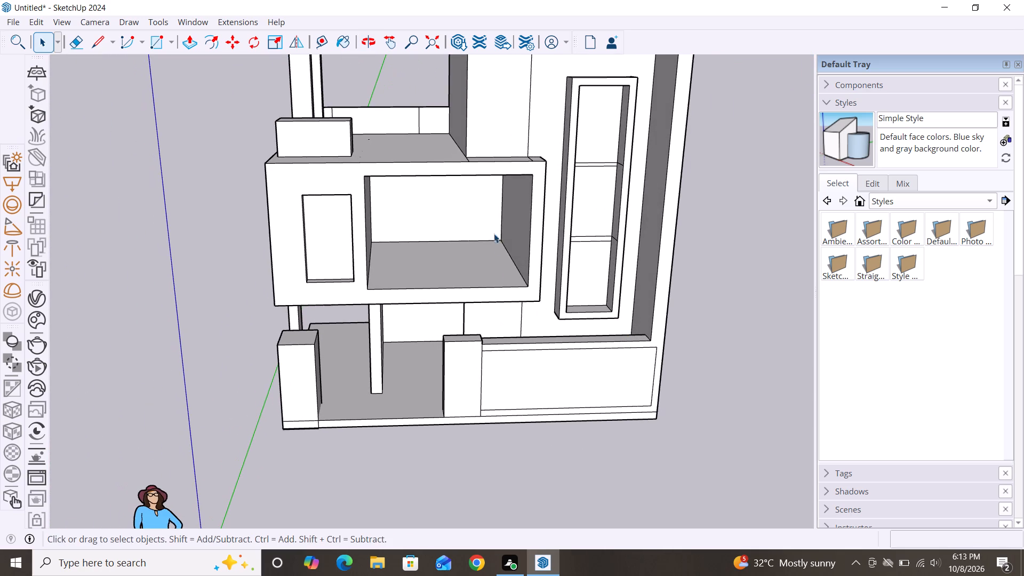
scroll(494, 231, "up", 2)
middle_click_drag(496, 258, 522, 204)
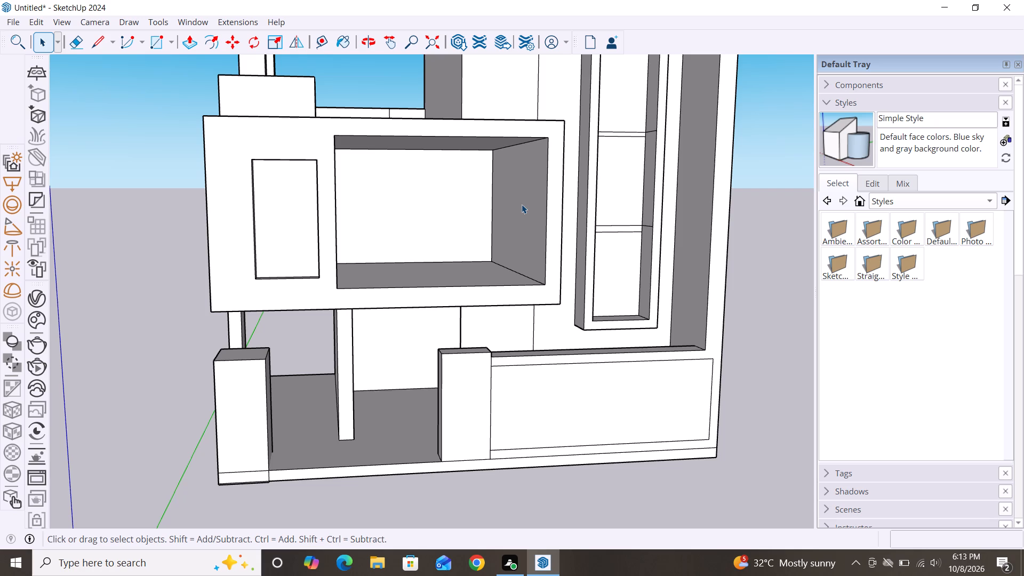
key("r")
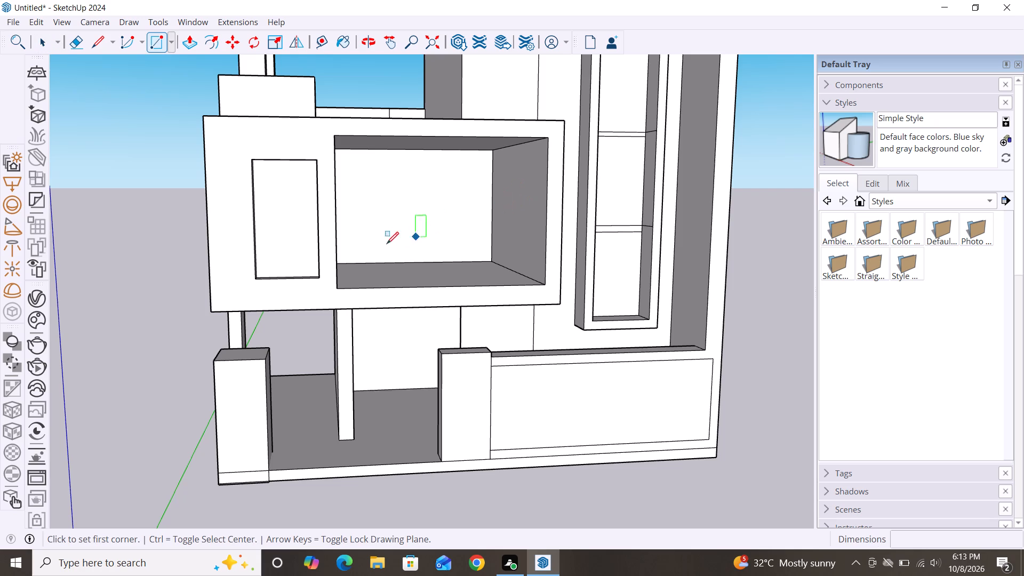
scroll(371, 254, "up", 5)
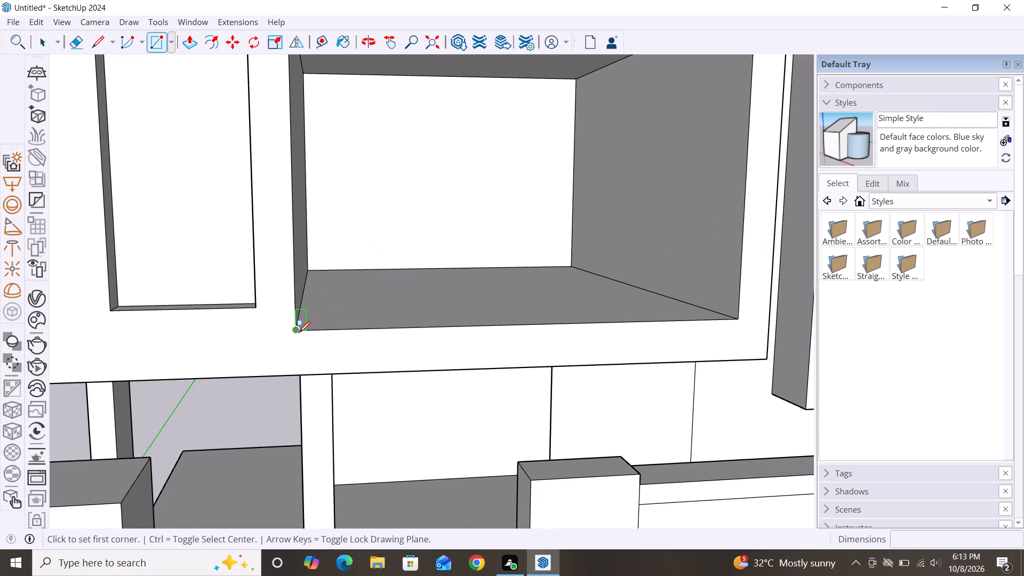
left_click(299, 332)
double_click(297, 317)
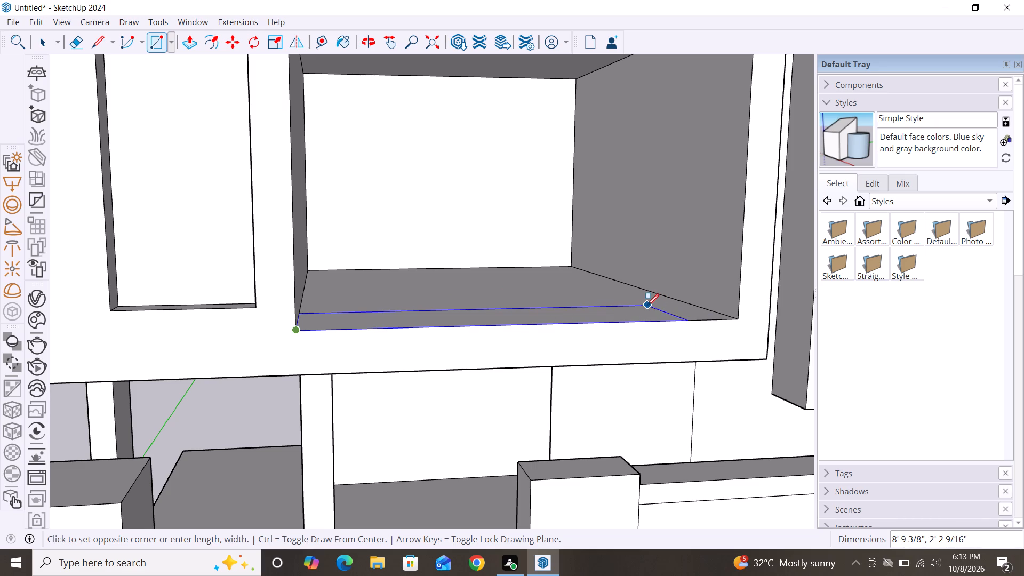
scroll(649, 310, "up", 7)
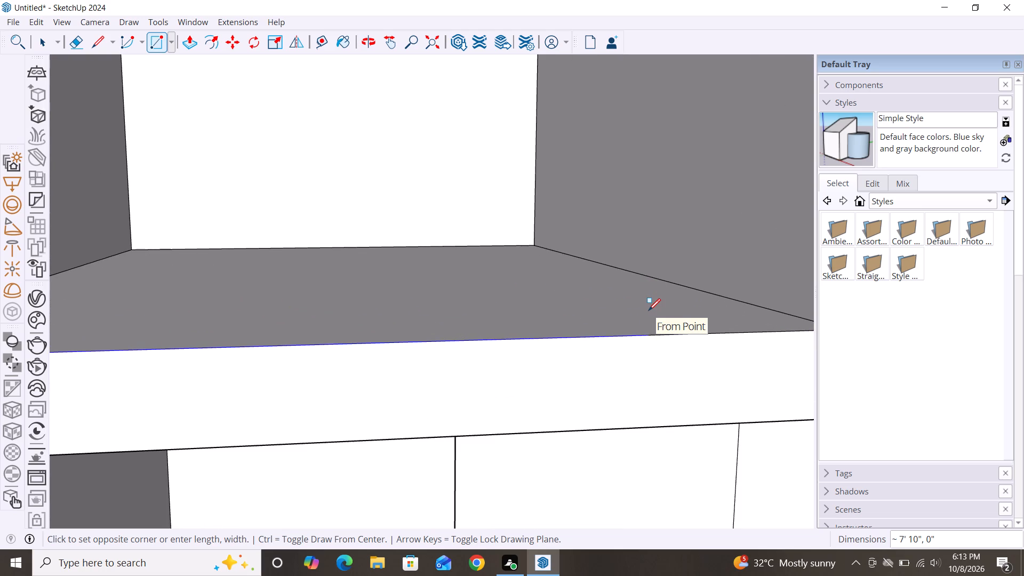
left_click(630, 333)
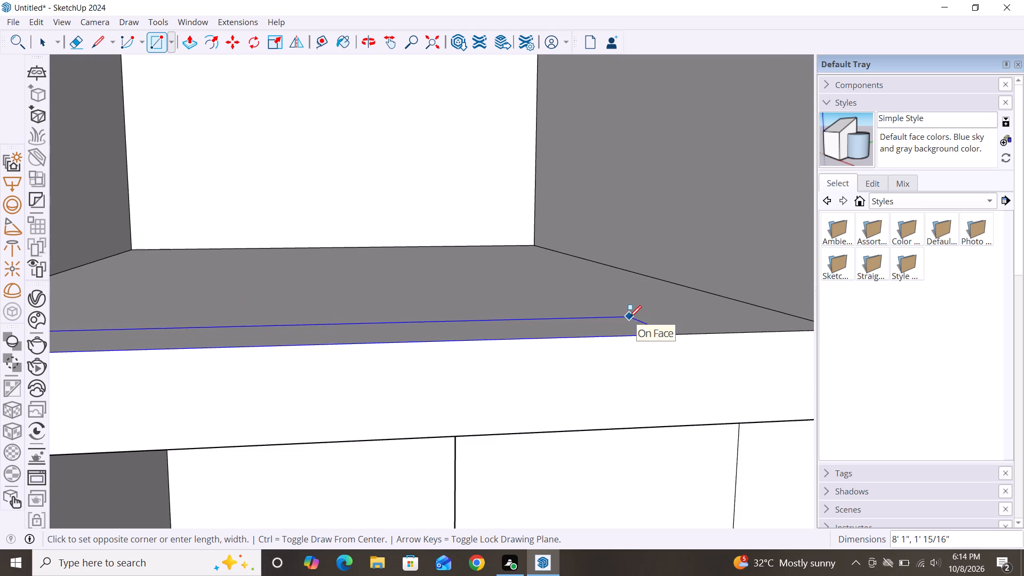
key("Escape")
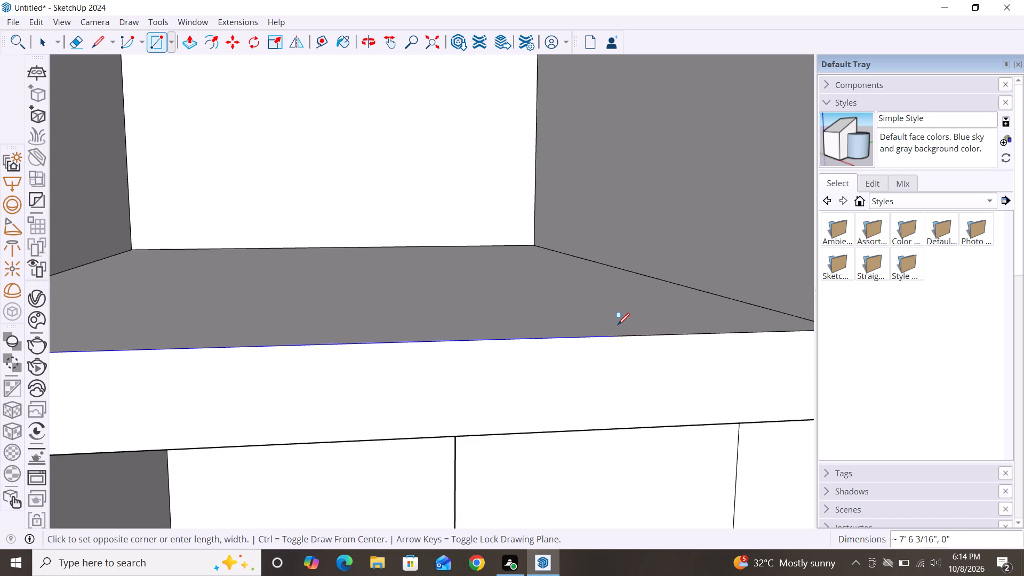
Draw a thin rectangle about 6' 8 3/8" by 1 15/16" on the balcony opening's floor, along its front edge from the corner beside the window recess.
scroll(700, 314, "down", 5)
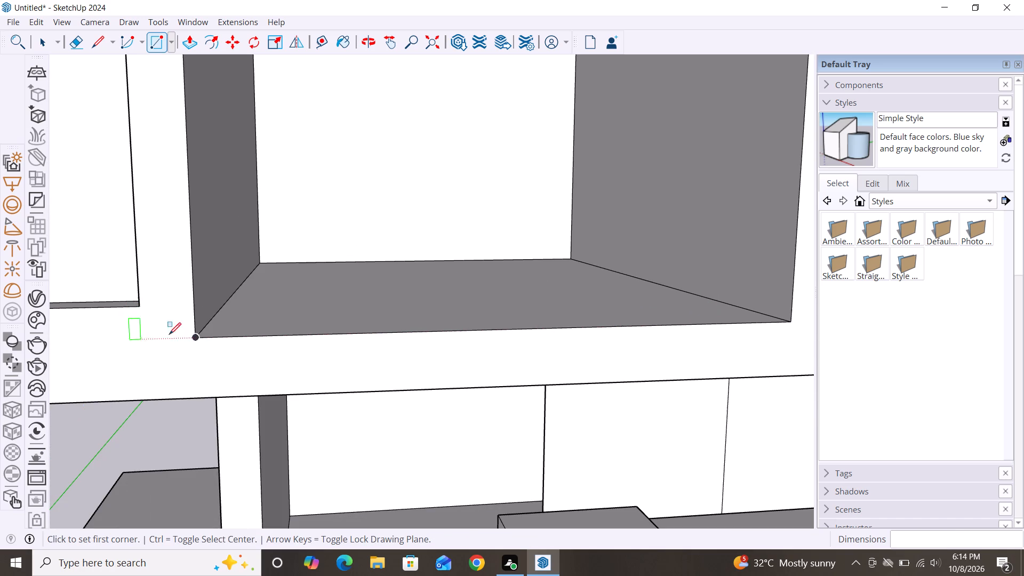
left_click(196, 337)
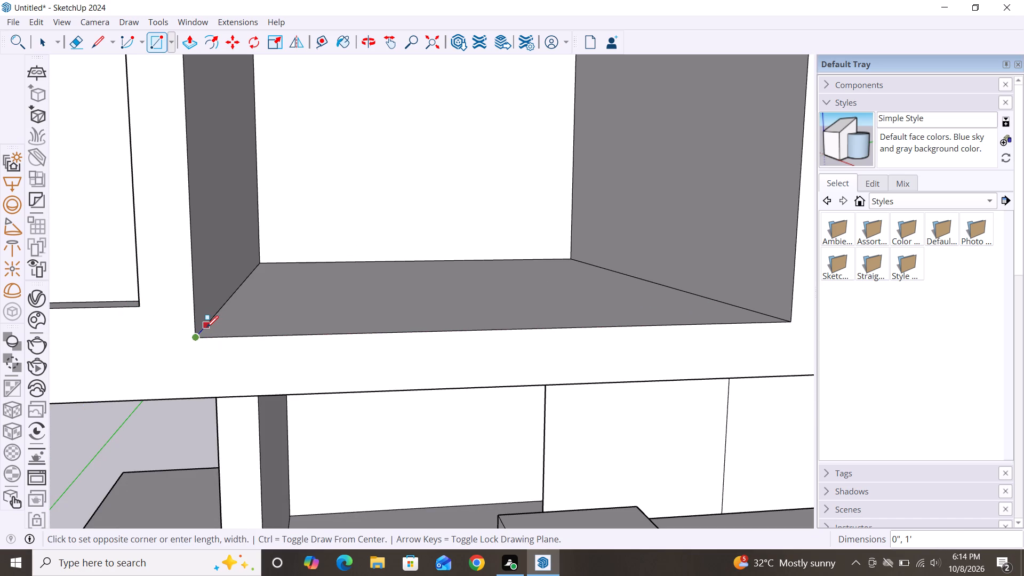
left_click(205, 325)
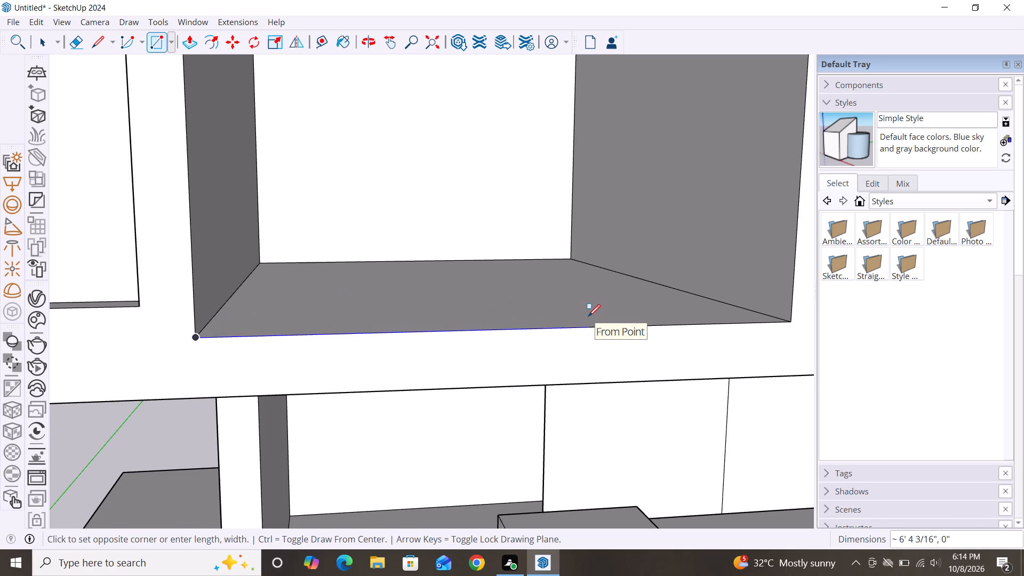
middle_click_drag(588, 316, 601, 452, "alt")
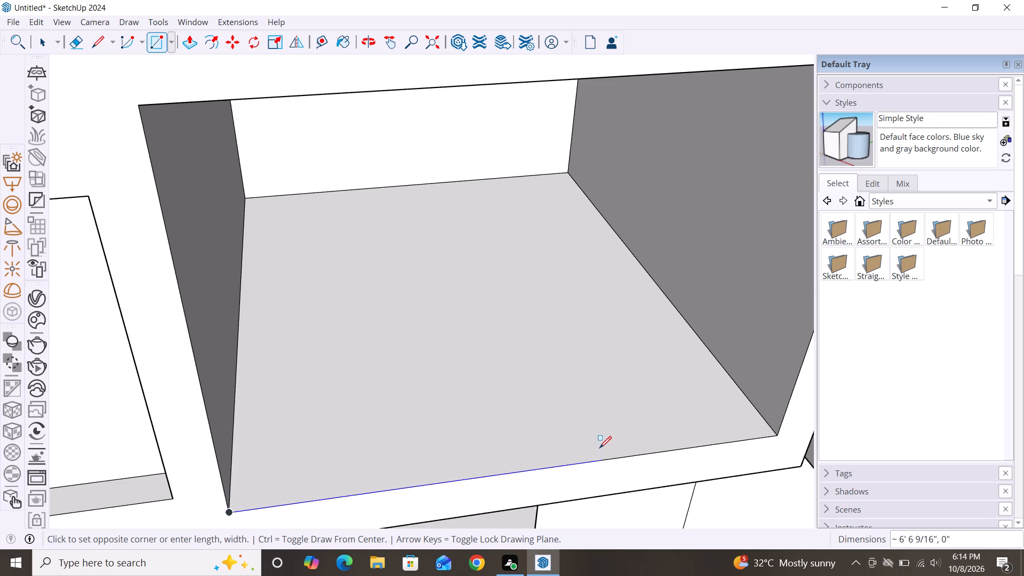
scroll(599, 448, "up", 10)
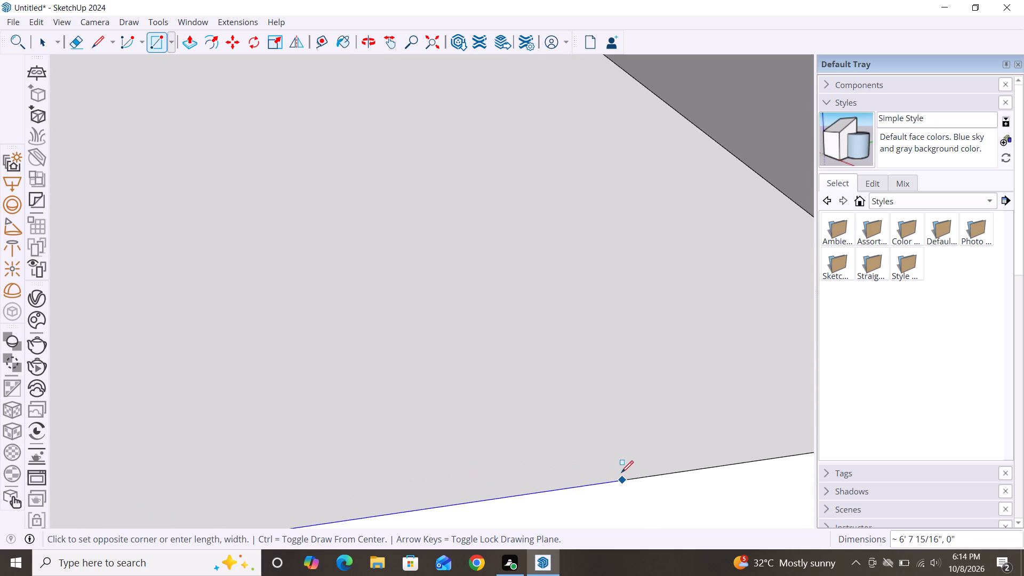
left_click(619, 462)
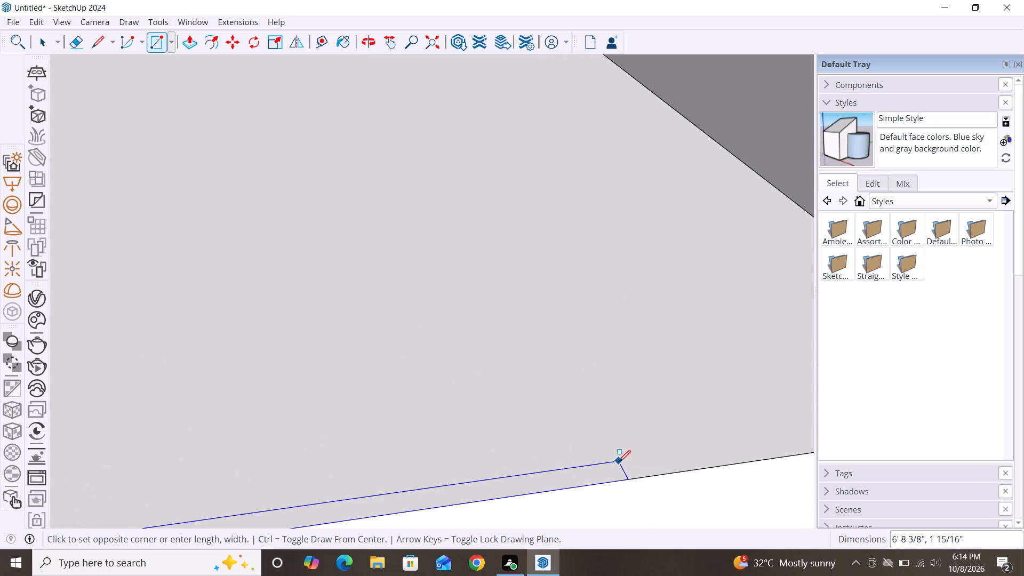
key("space")
Push/Pull the thin rectangle on the balcony floor up about 2' 2 5/8" as a railing panel.
scroll(620, 318, "down", 4)
scroll(640, 257, "down", 3)
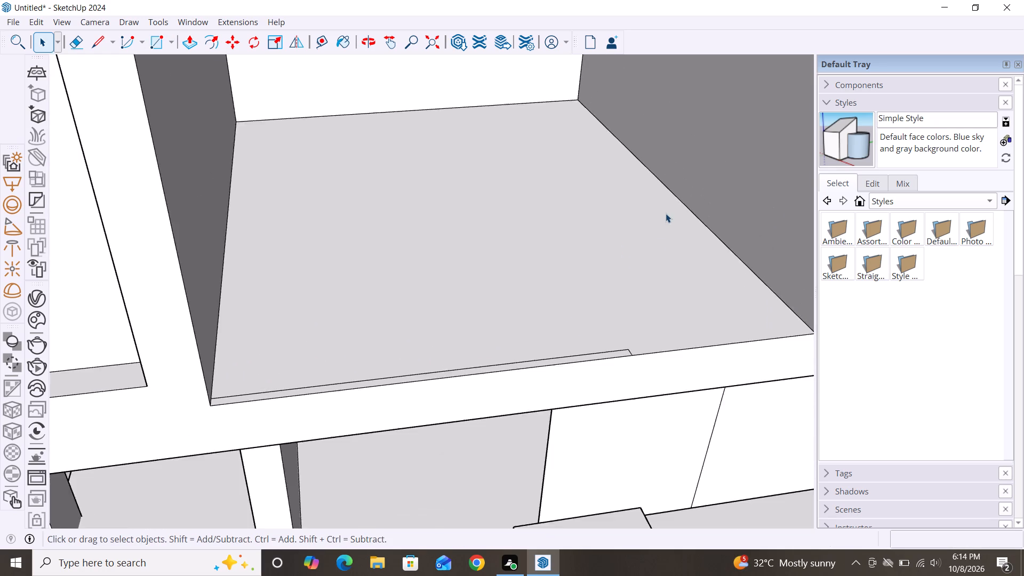
scroll(666, 213, "down", 5)
middle_click_drag(528, 431, 435, 431, "alt")
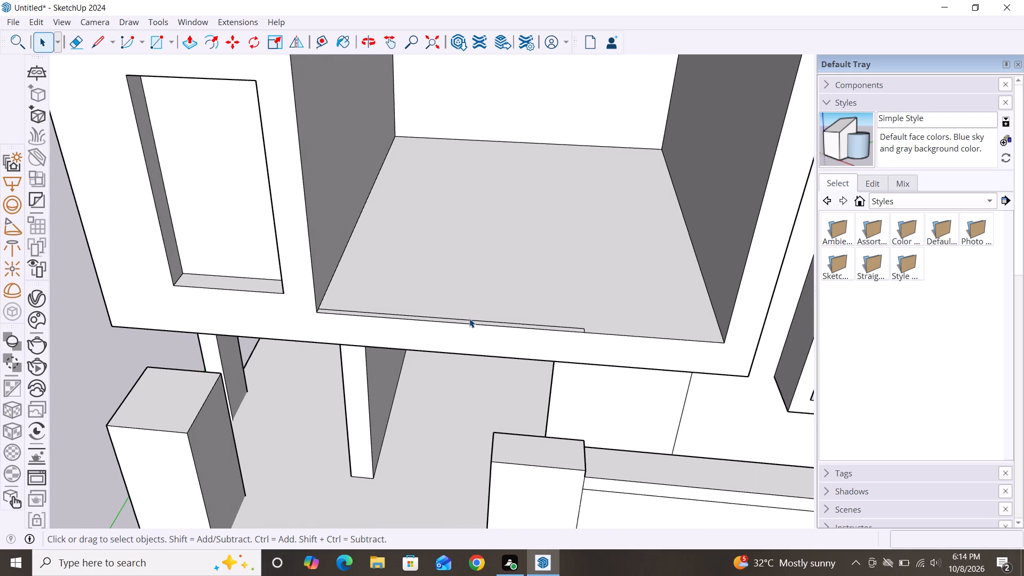
key("p")
left_click(469, 321)
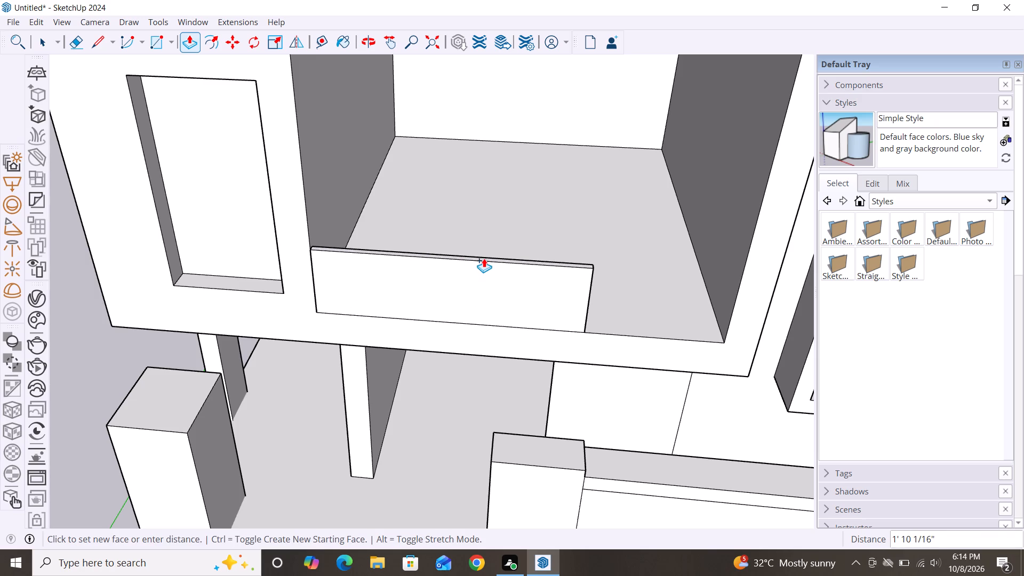
left_click(485, 244)
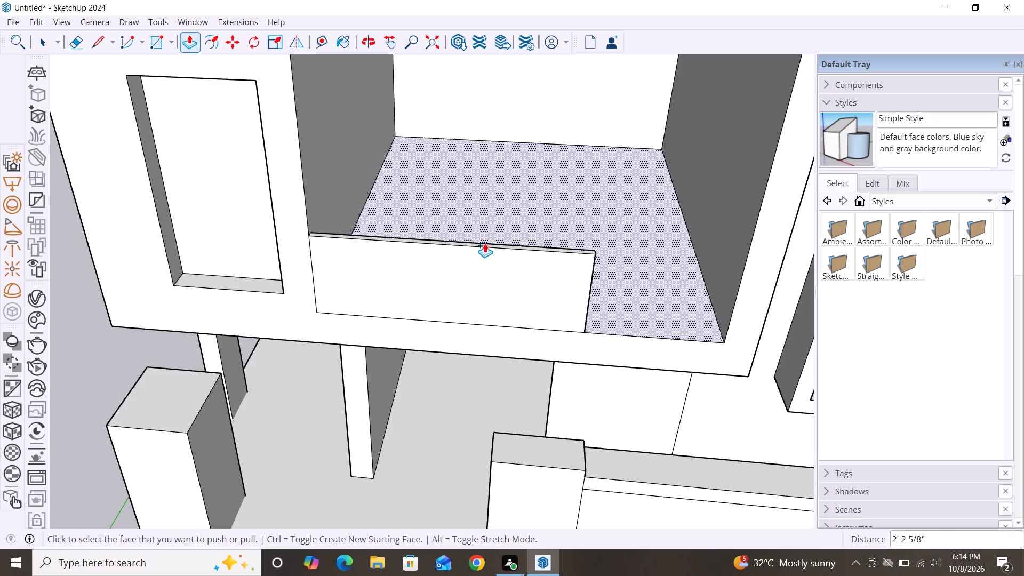
key("v")
key("space")
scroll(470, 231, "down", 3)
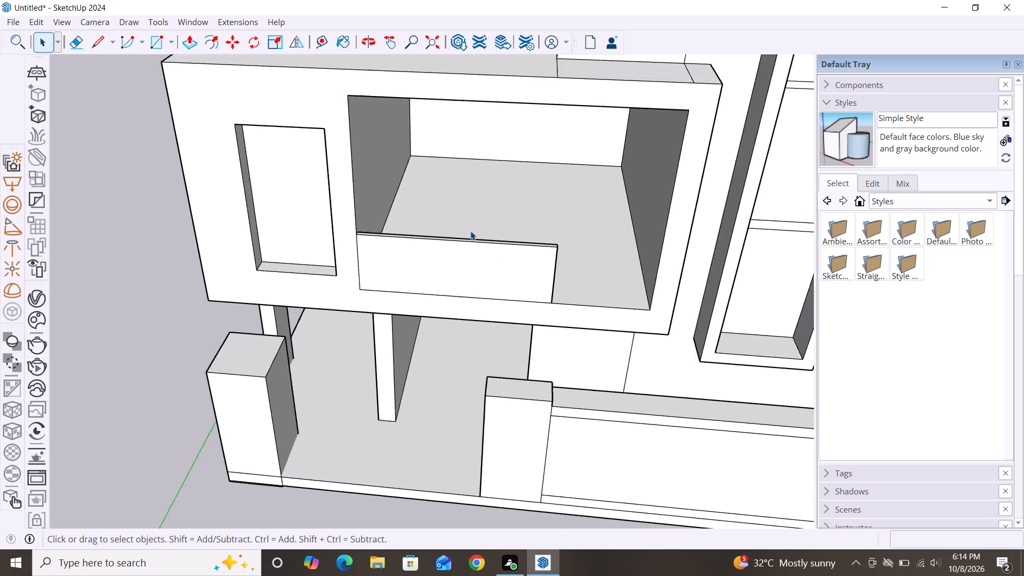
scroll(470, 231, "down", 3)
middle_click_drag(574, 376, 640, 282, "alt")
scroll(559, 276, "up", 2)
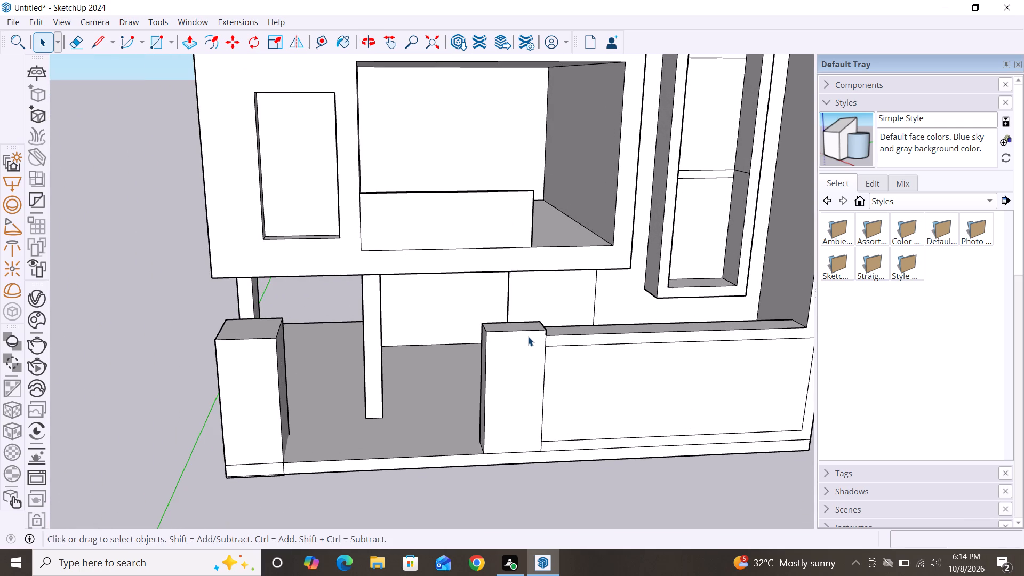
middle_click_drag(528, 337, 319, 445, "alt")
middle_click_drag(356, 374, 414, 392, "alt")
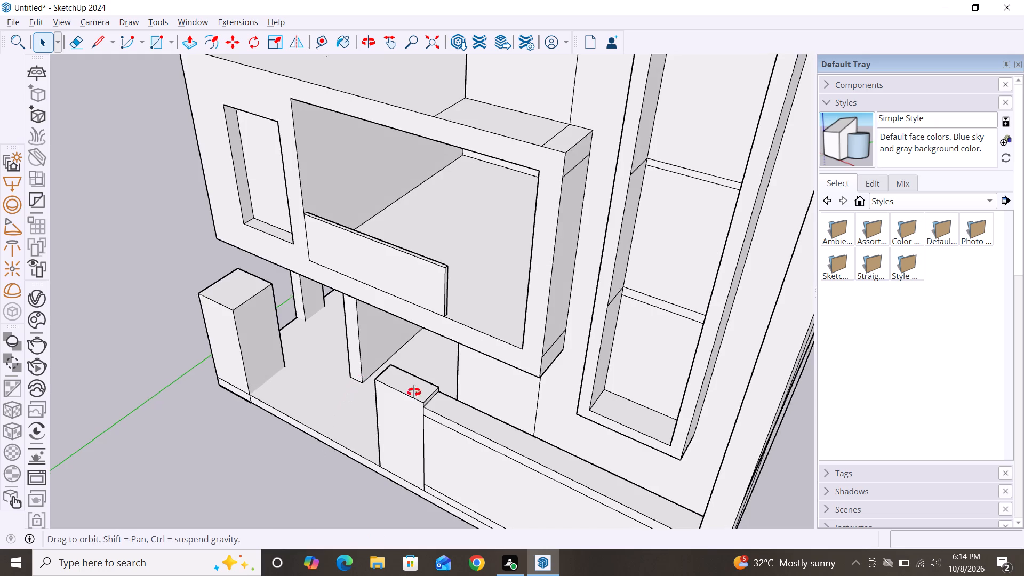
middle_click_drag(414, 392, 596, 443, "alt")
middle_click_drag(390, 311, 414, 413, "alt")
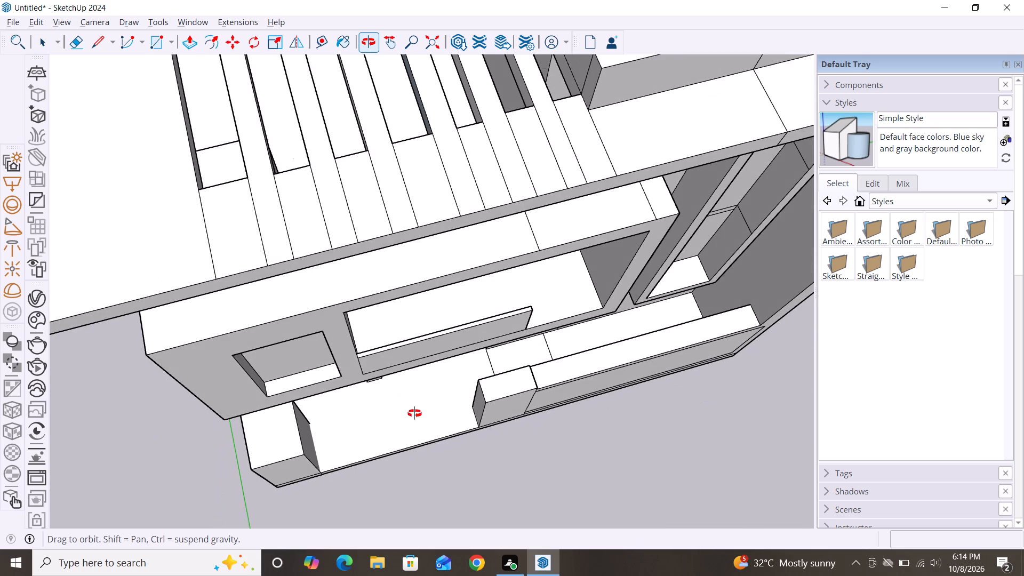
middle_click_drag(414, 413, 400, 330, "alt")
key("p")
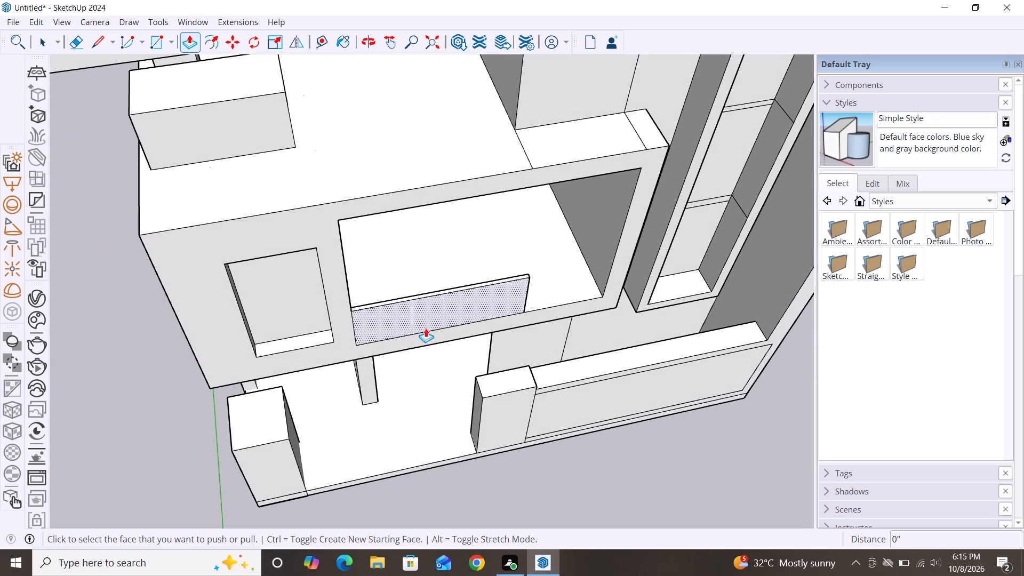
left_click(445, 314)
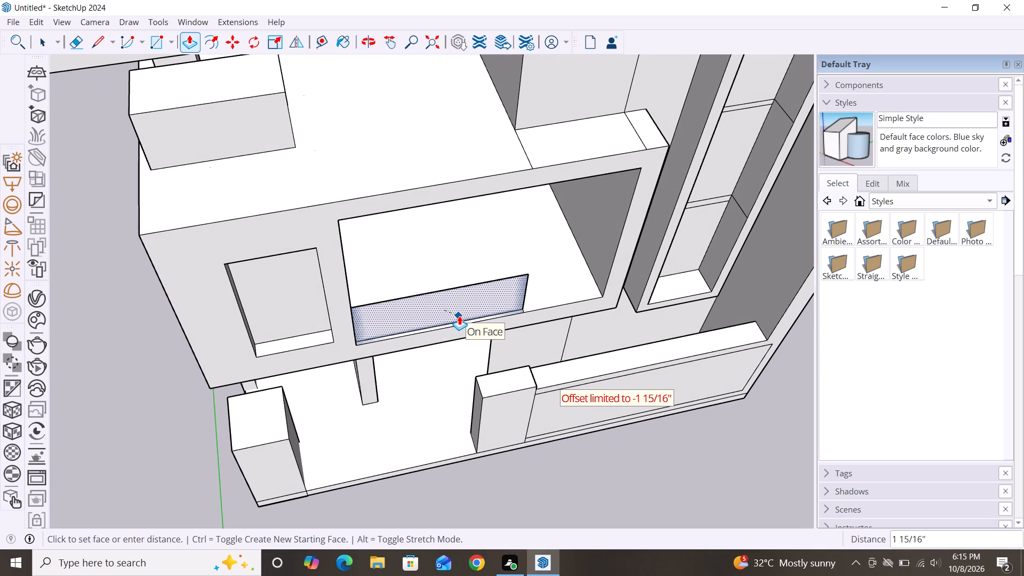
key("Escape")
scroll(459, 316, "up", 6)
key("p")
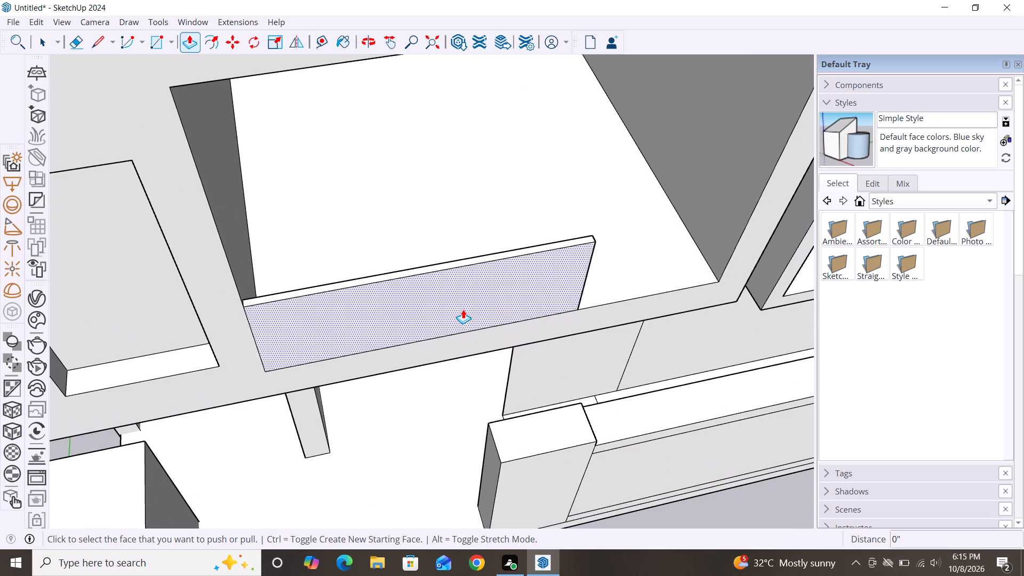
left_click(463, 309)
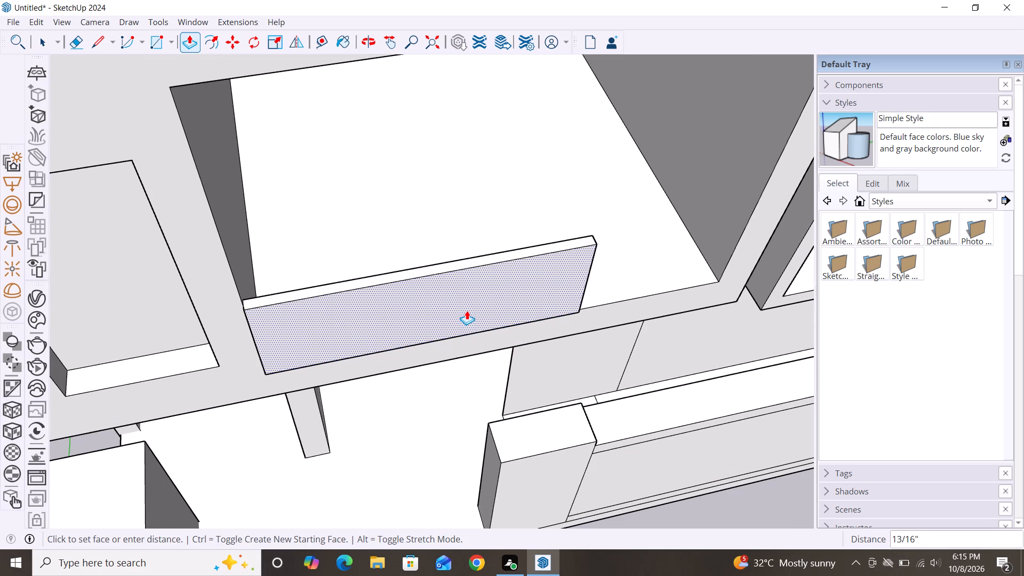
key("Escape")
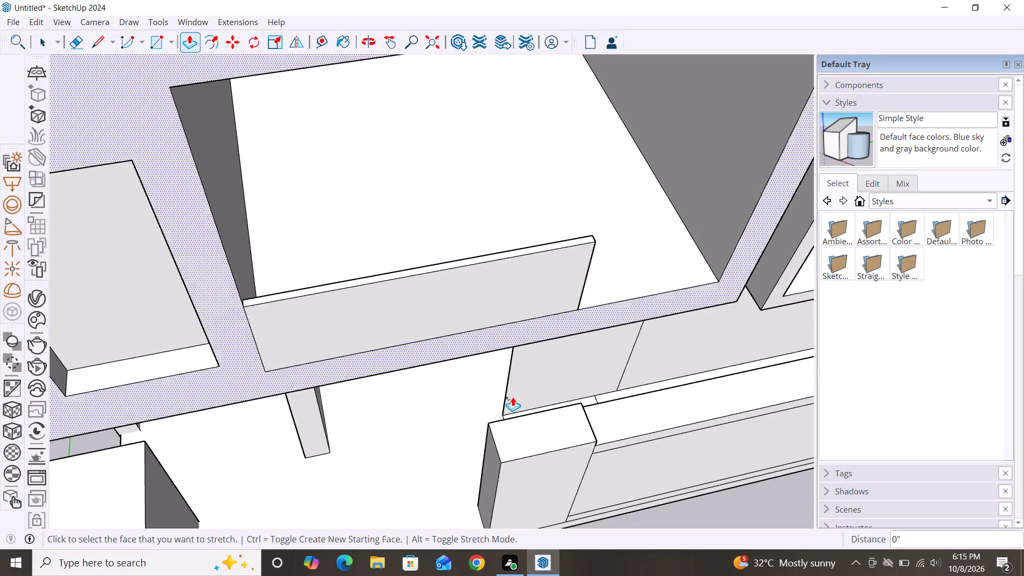
Push/Pull the railing panel's inner face toward its front face, leaving a much thinner panel.
middle_click_drag(515, 400, 294, 409, "alt")
middle_click_drag(468, 391, 380, 388, "alt")
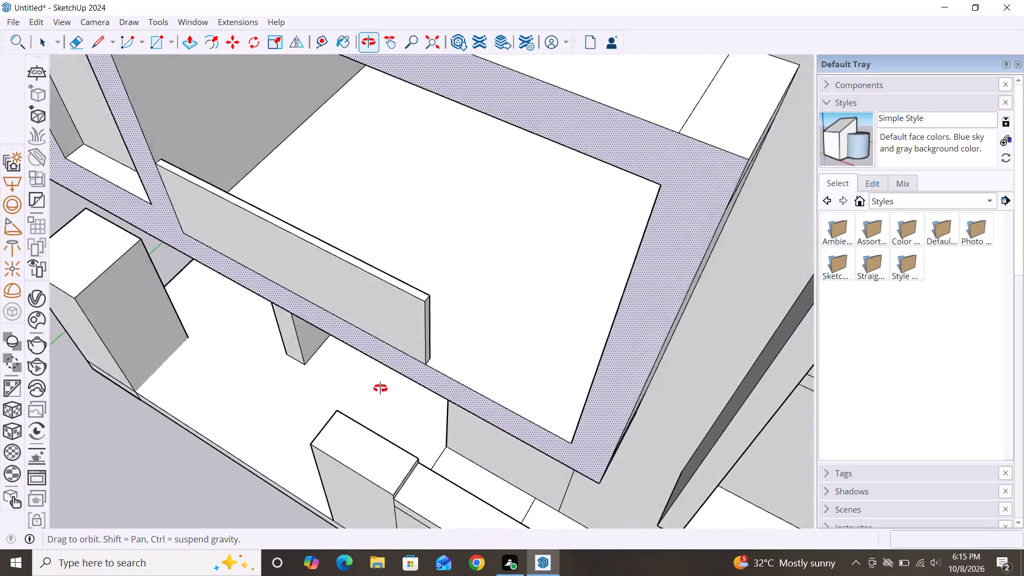
middle_click_drag(380, 388, 279, 385, "alt")
scroll(339, 253, "up", 5)
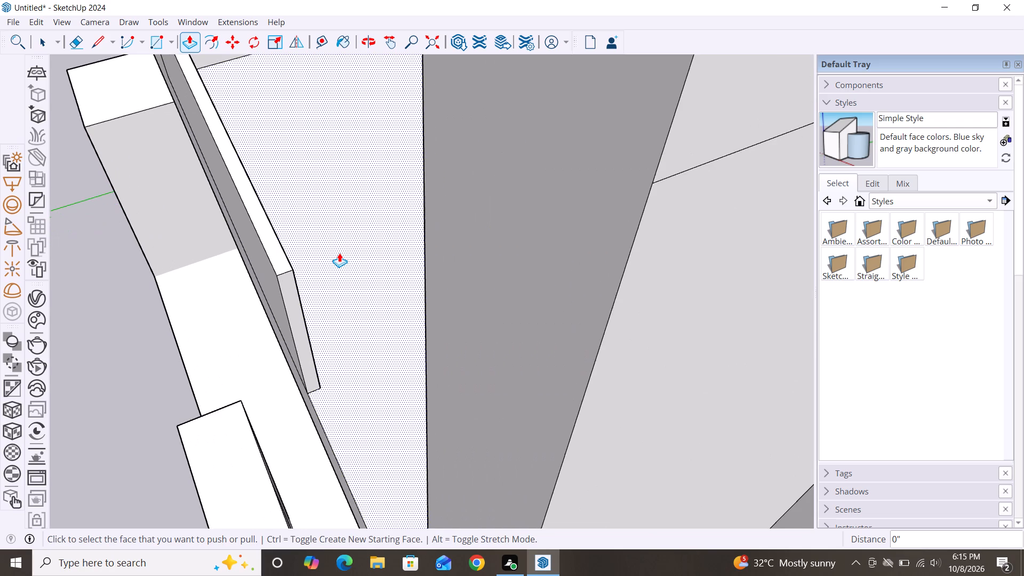
scroll(346, 257, "up", 8)
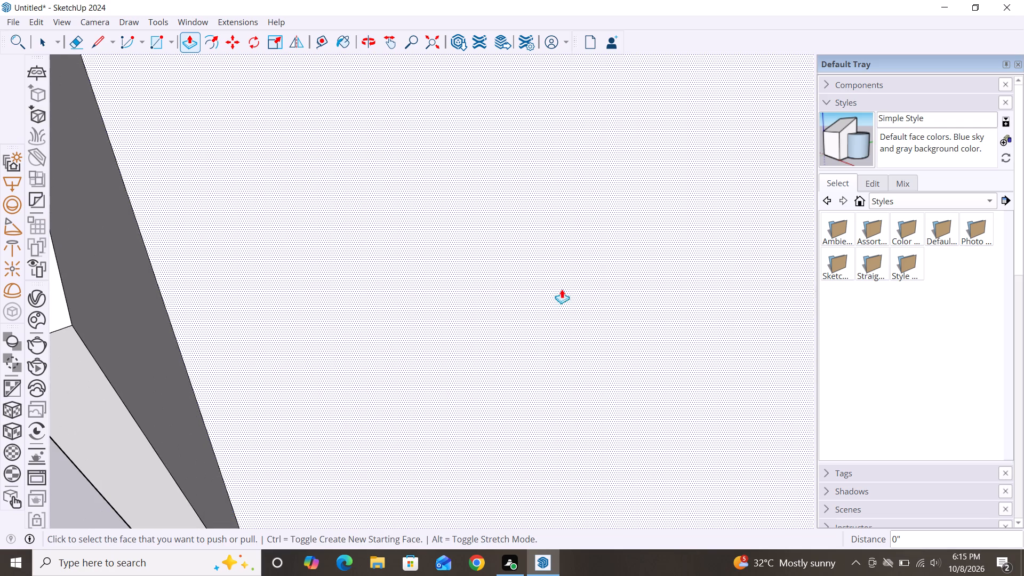
scroll(575, 289, "down", 2)
middle_click_drag(552, 289, 461, 301)
scroll(555, 273, "down", 1)
left_click(259, 309)
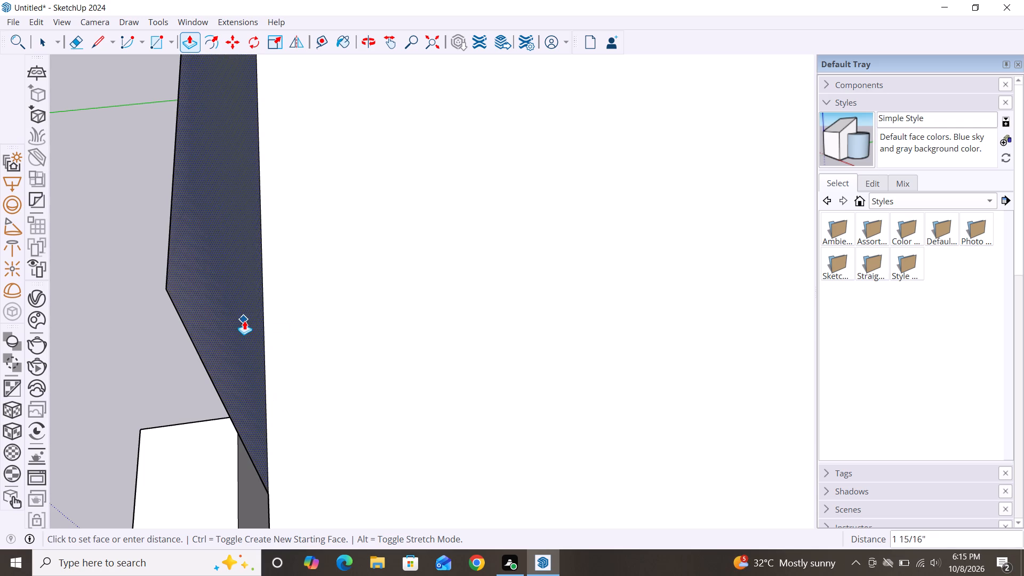
scroll(249, 321, "up", 3)
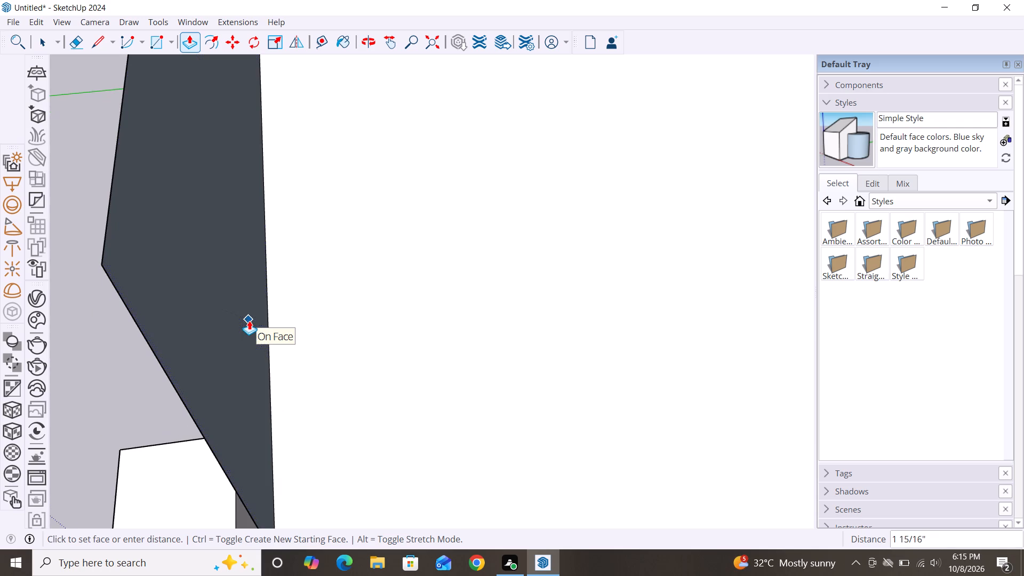
scroll(254, 320, "down", 2)
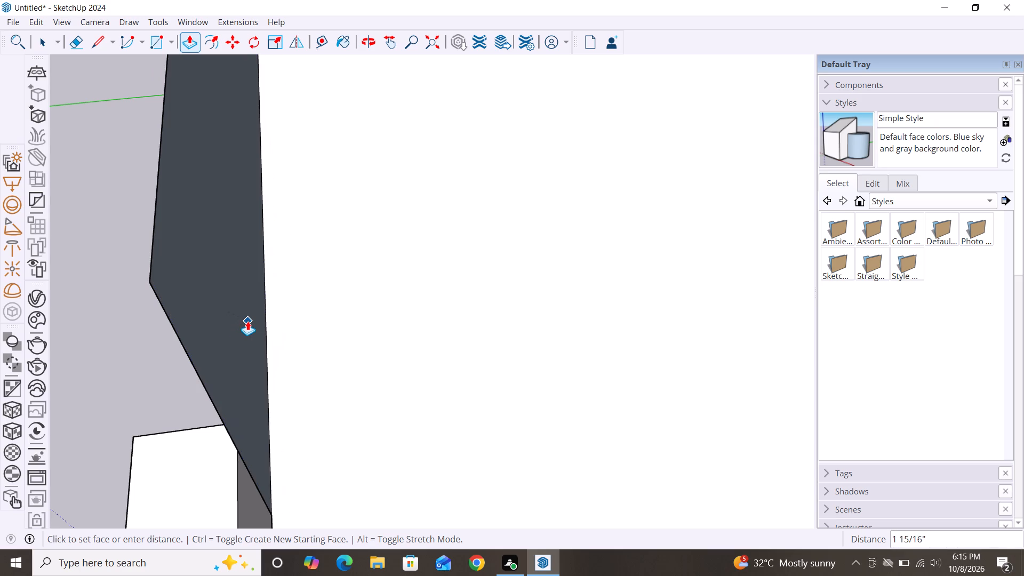
scroll(247, 321, "up", 3)
scroll(279, 321, "down", 3)
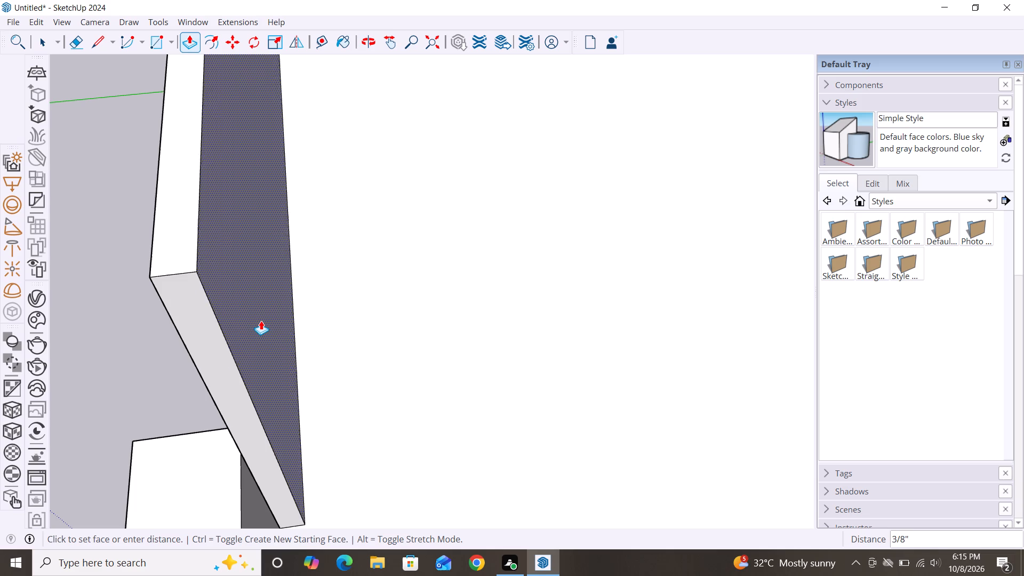
left_click(246, 324)
key("space")
Examine the whole house model from its different sides, ending at the front.
scroll(343, 253, "down", 2)
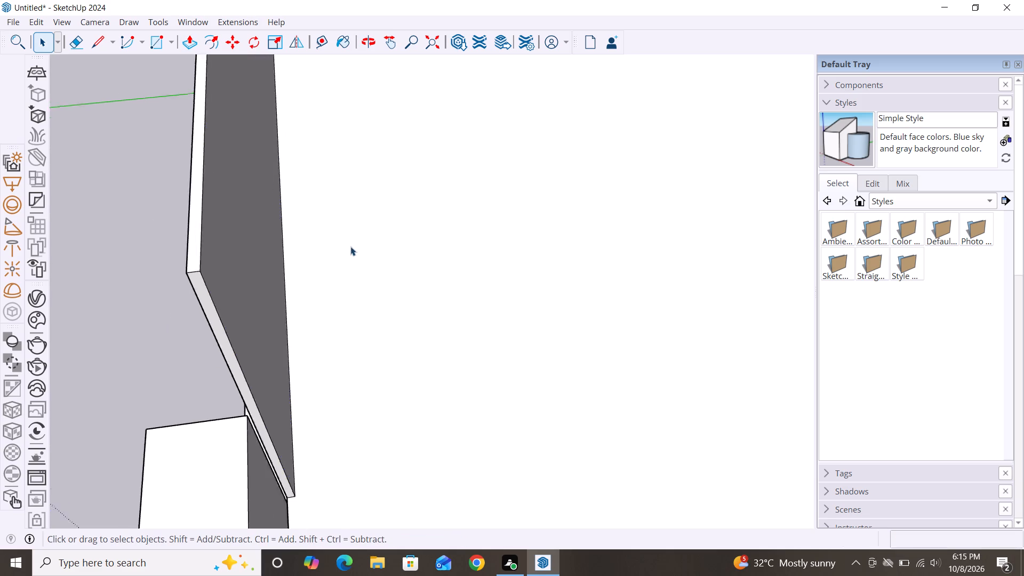
scroll(350, 246, "down", 7)
left_click(430, 39)
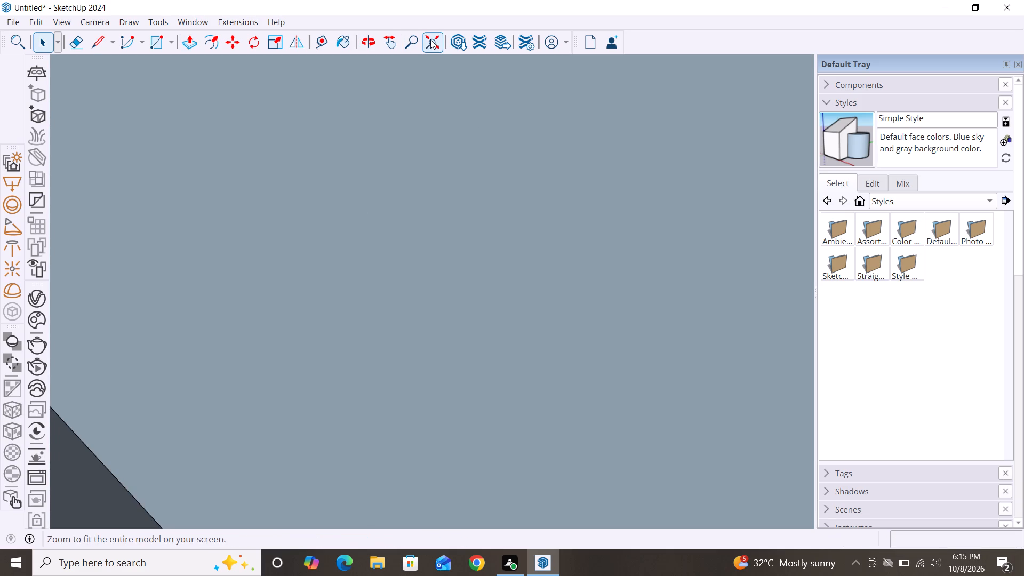
scroll(404, 196, "down", 2)
scroll(503, 319, "down", 3)
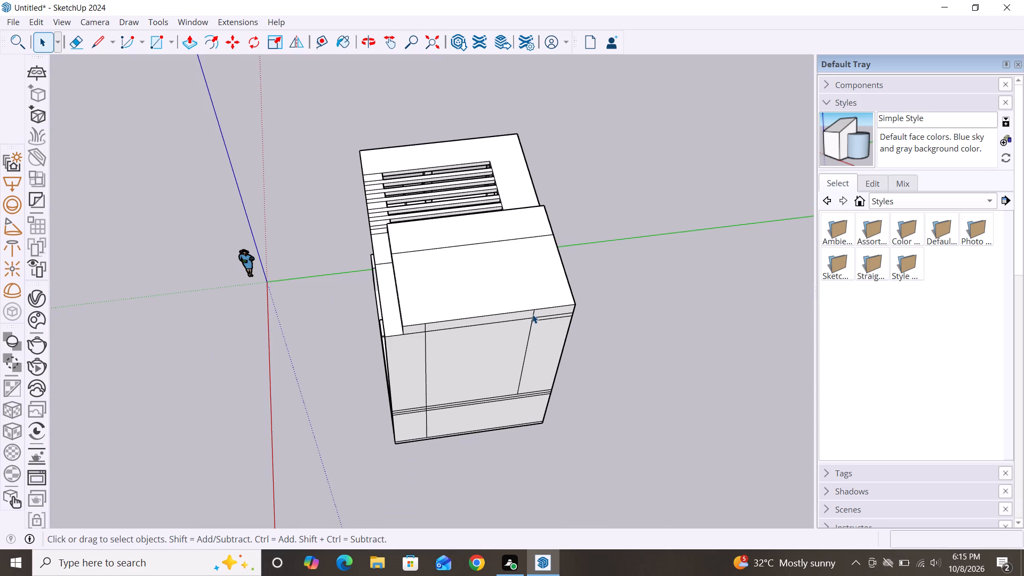
key("e")
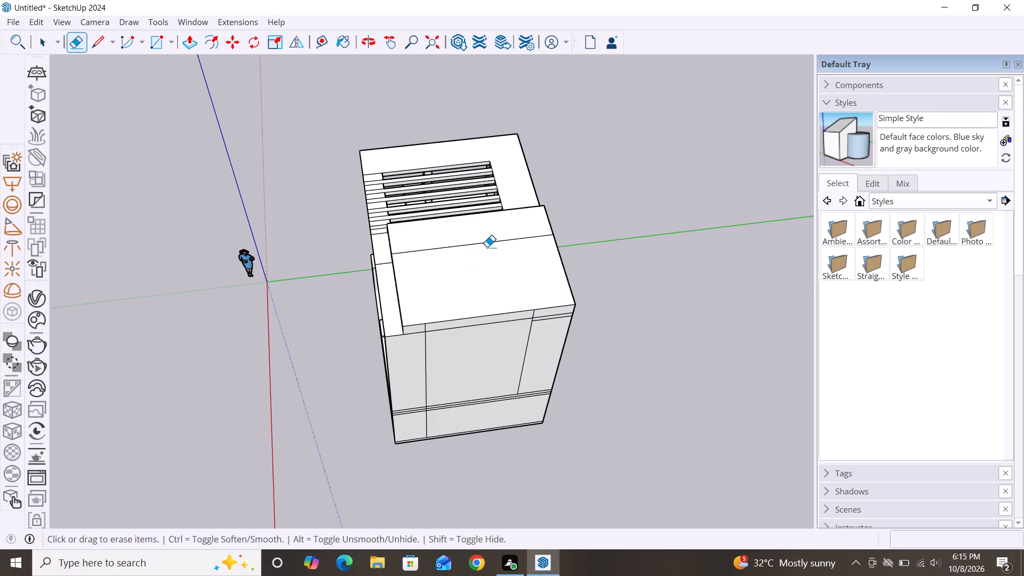
key("space")
scroll(566, 253, "down", 2)
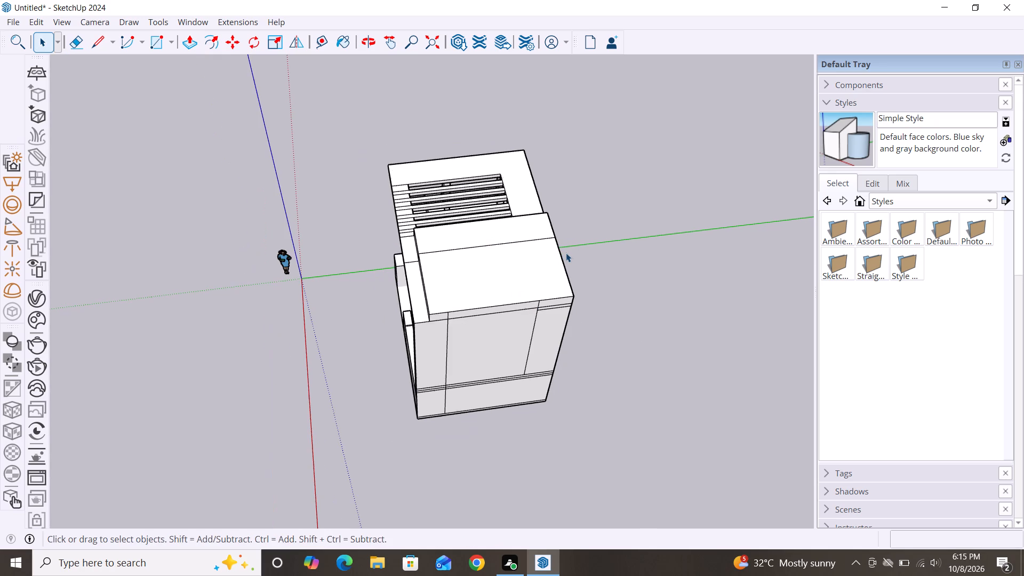
middle_click_drag(578, 334, 215, 247, "alt")
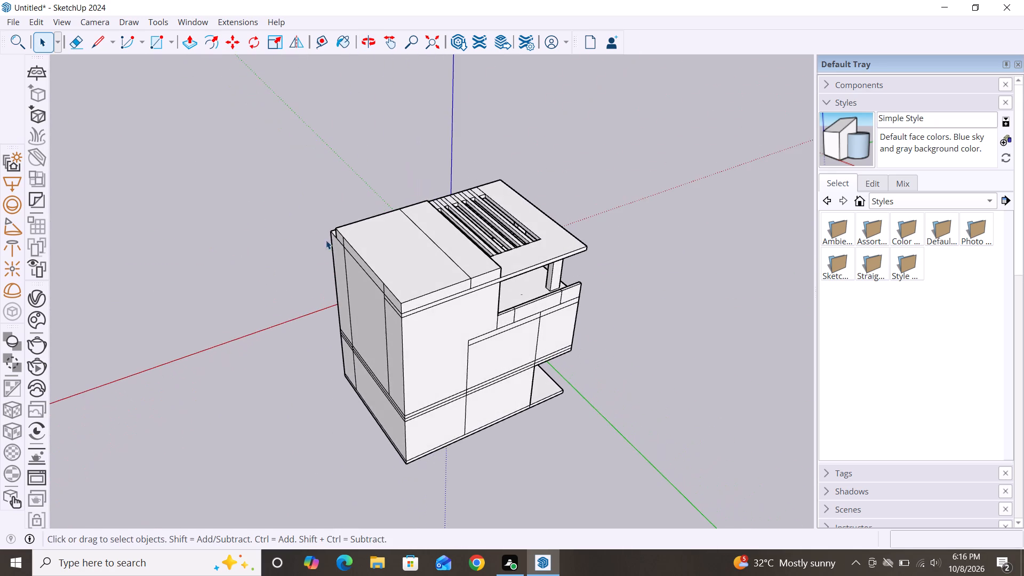
scroll(572, 249, "down", 2)
middle_click_drag(661, 348, 204, 261, "alt")
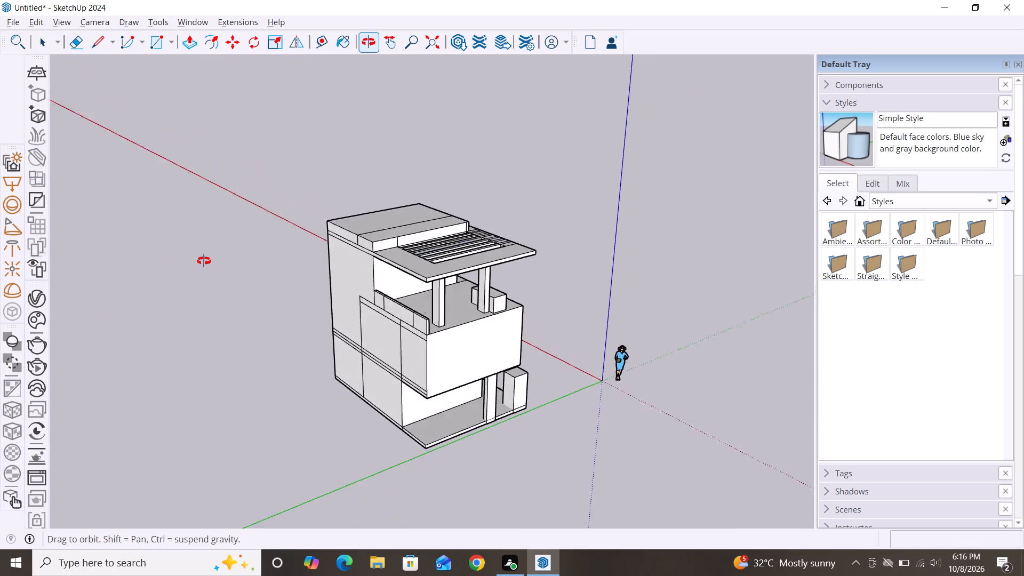
middle_click_drag(204, 261, 197, 260, "alt")
middle_click_drag(581, 356, 211, 346, "alt")
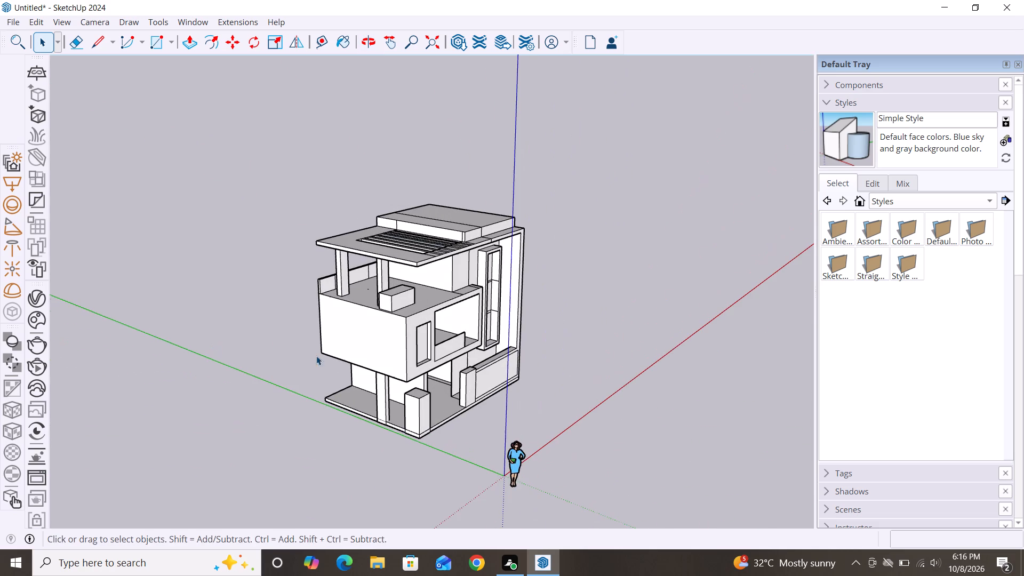
middle_click_drag(645, 378, 407, 365, "alt")
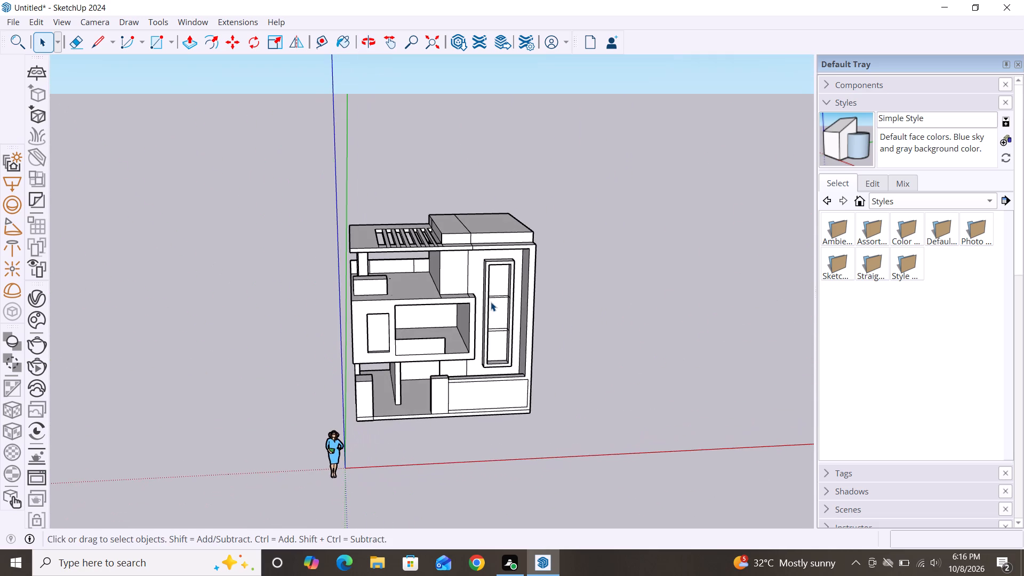
Examine the house's front facade and the balcony opening with its railing panel from closer and lower viewpoints.
scroll(491, 302, "up", 4)
middle_click_drag(499, 332, 444, 281, "alt")
scroll(387, 294, "up", 3)
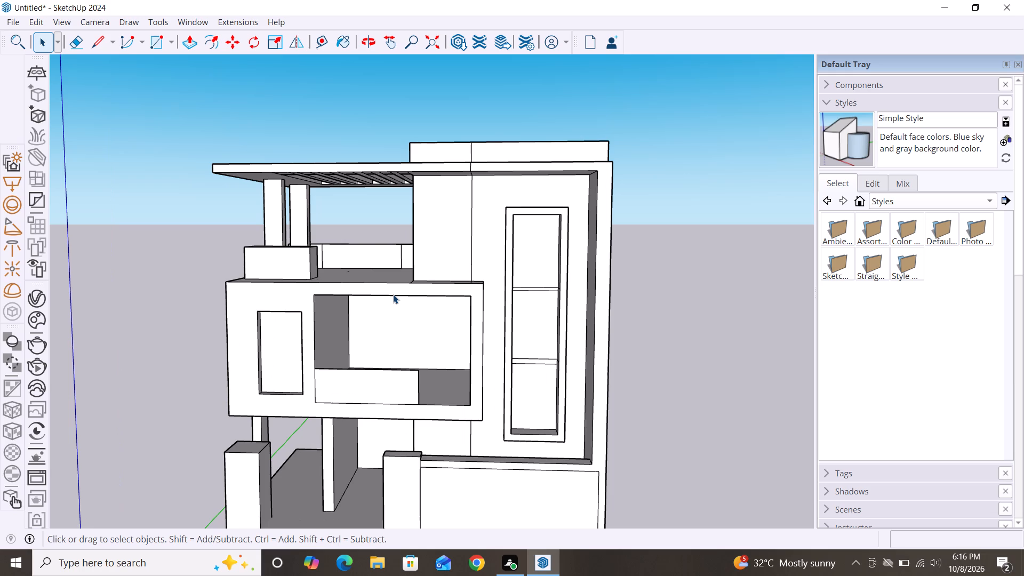
scroll(410, 227, "down", 2)
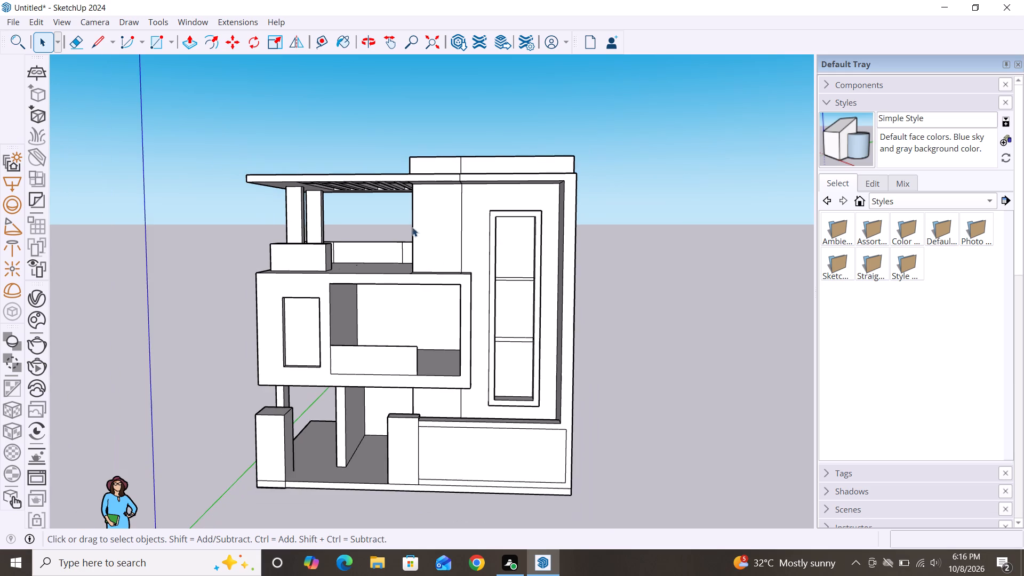
middle_click_drag(533, 377, 571, 343)
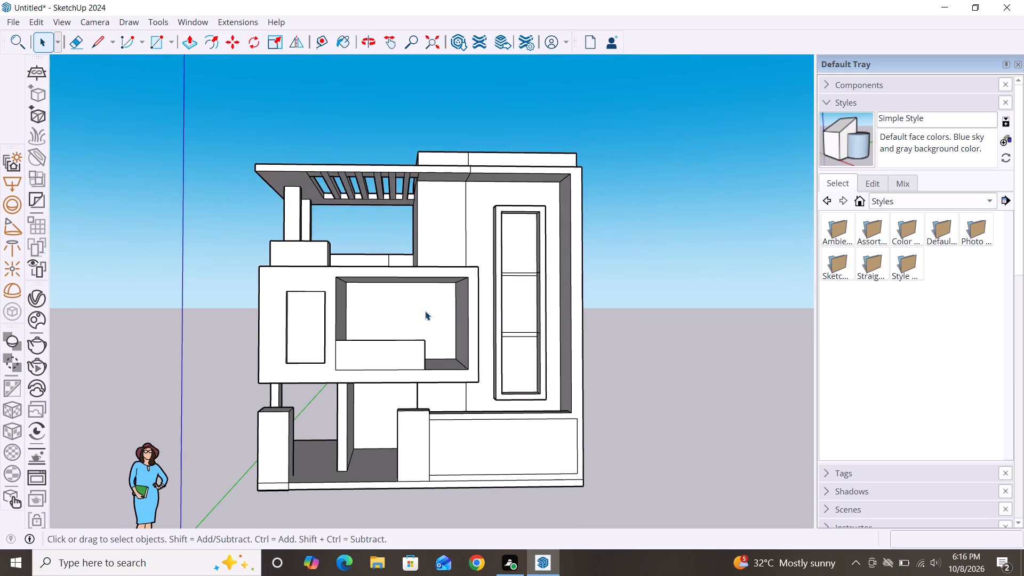
scroll(425, 311, "up", 5)
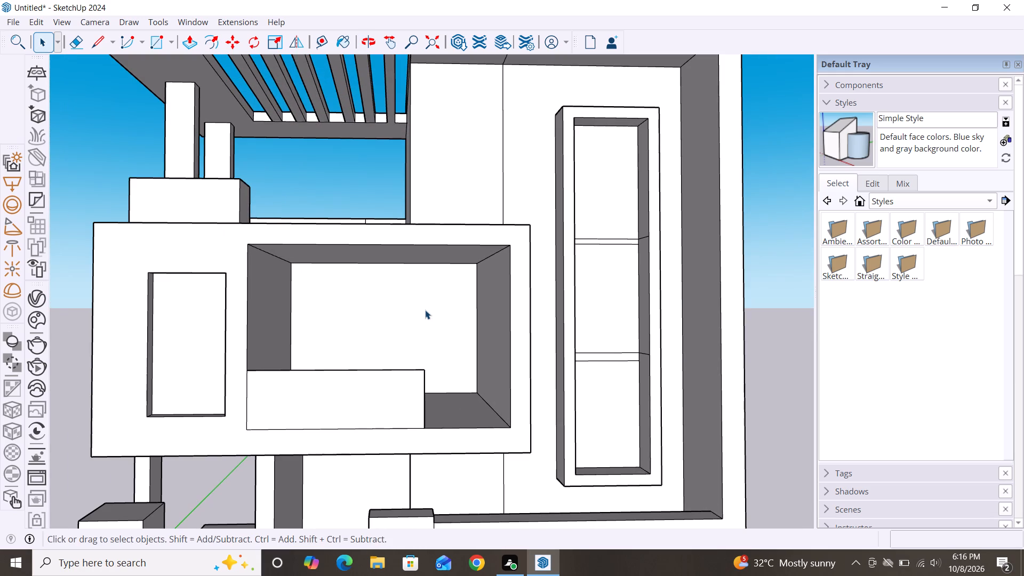
scroll(425, 310, "up", 1)
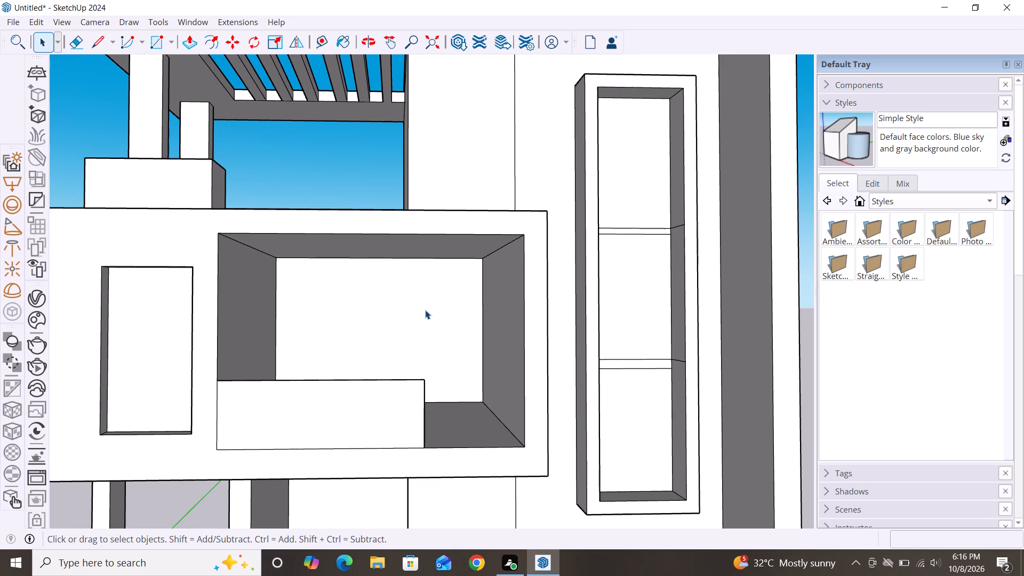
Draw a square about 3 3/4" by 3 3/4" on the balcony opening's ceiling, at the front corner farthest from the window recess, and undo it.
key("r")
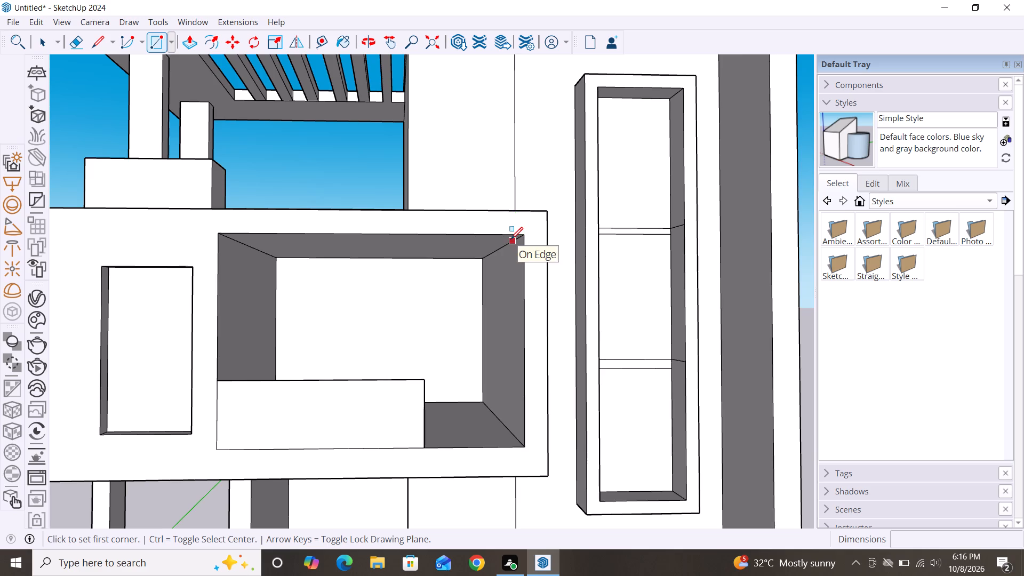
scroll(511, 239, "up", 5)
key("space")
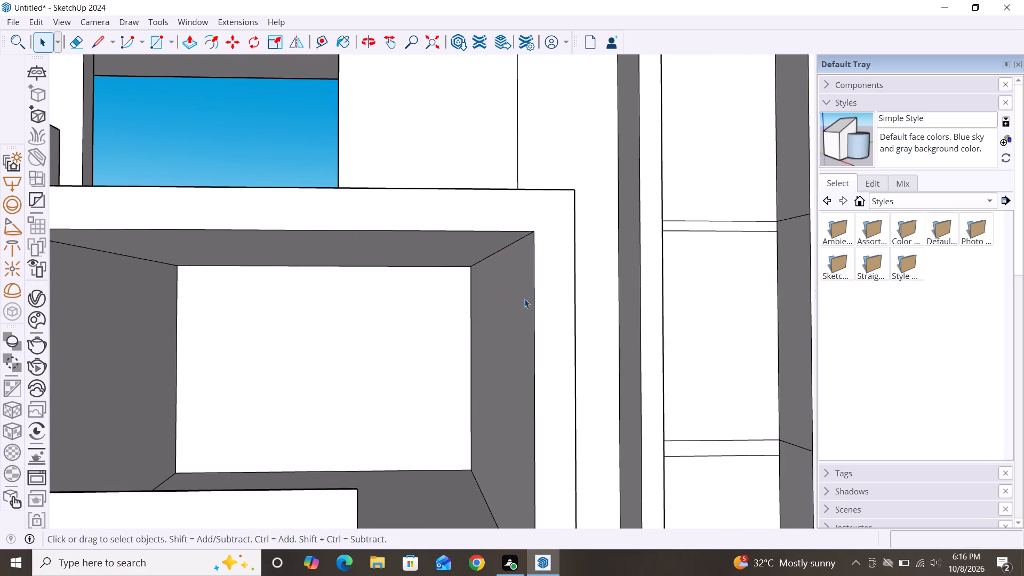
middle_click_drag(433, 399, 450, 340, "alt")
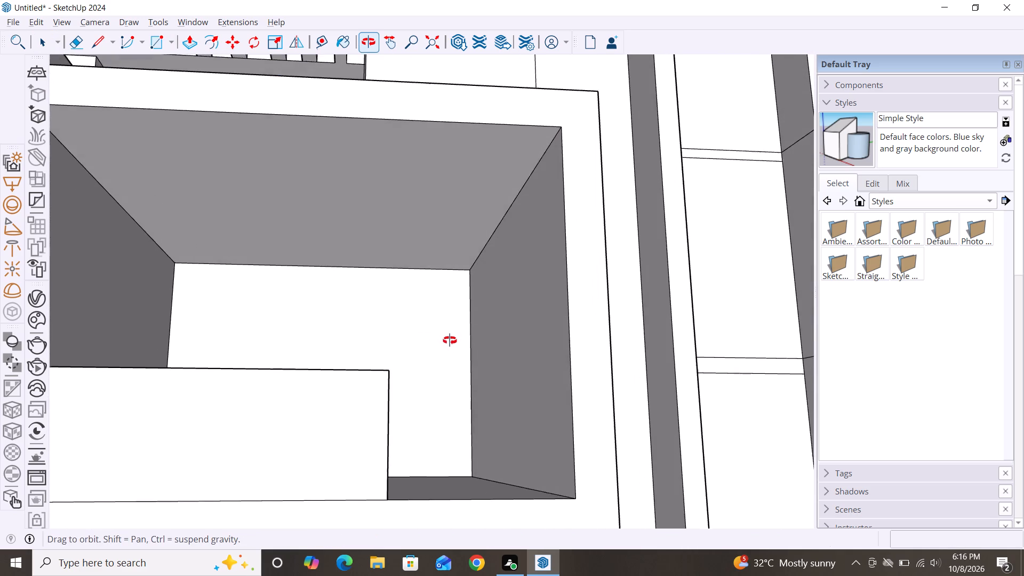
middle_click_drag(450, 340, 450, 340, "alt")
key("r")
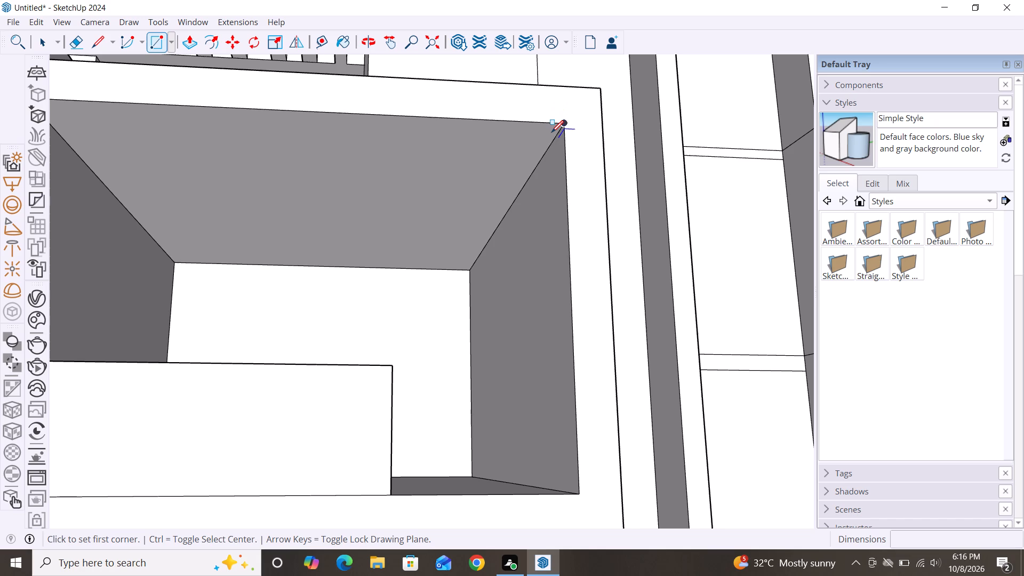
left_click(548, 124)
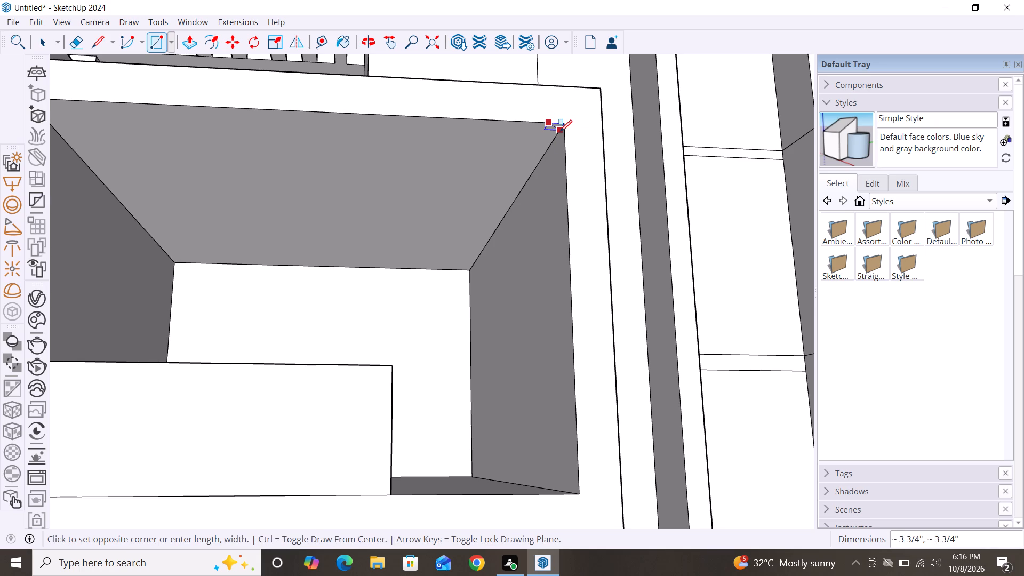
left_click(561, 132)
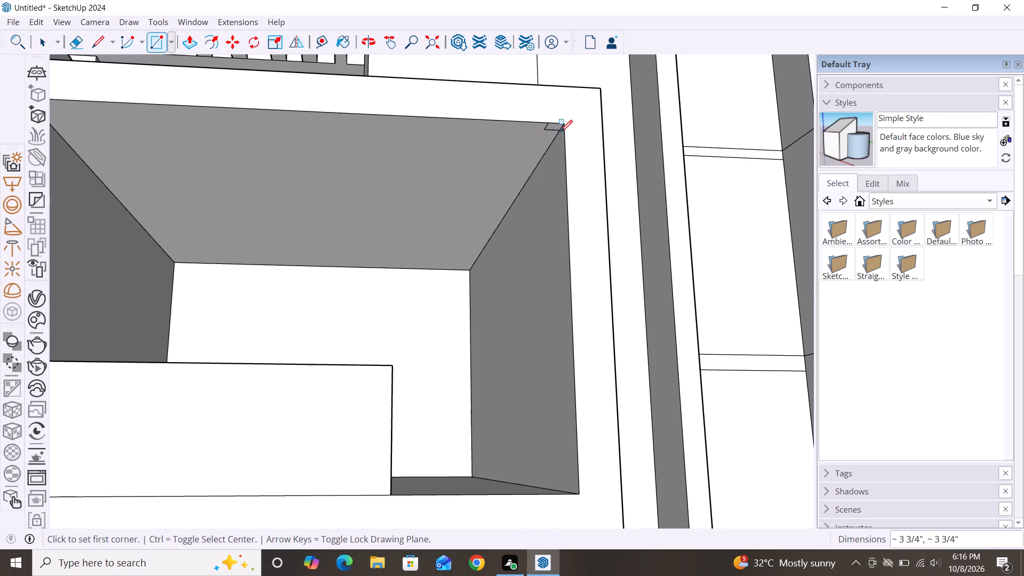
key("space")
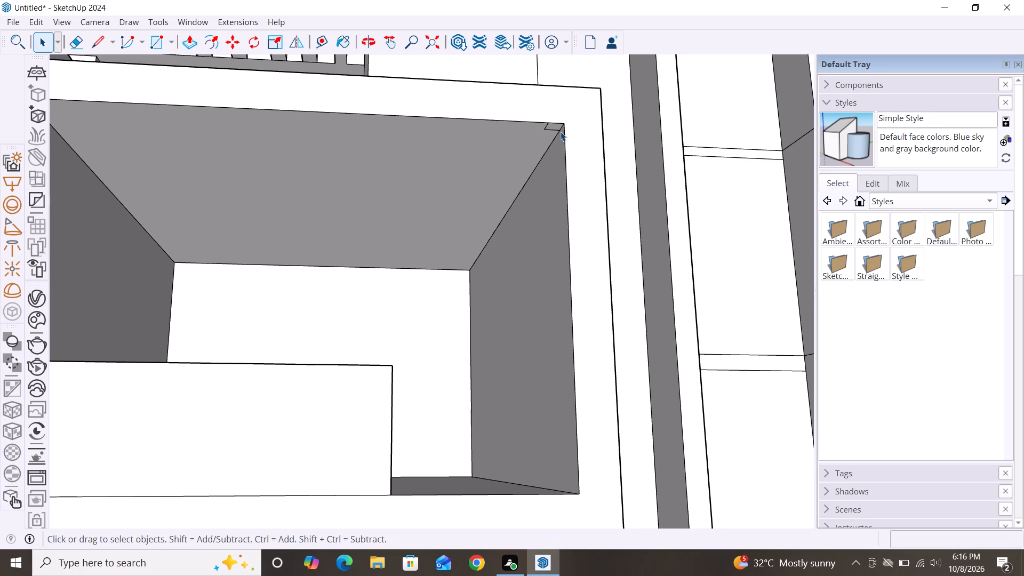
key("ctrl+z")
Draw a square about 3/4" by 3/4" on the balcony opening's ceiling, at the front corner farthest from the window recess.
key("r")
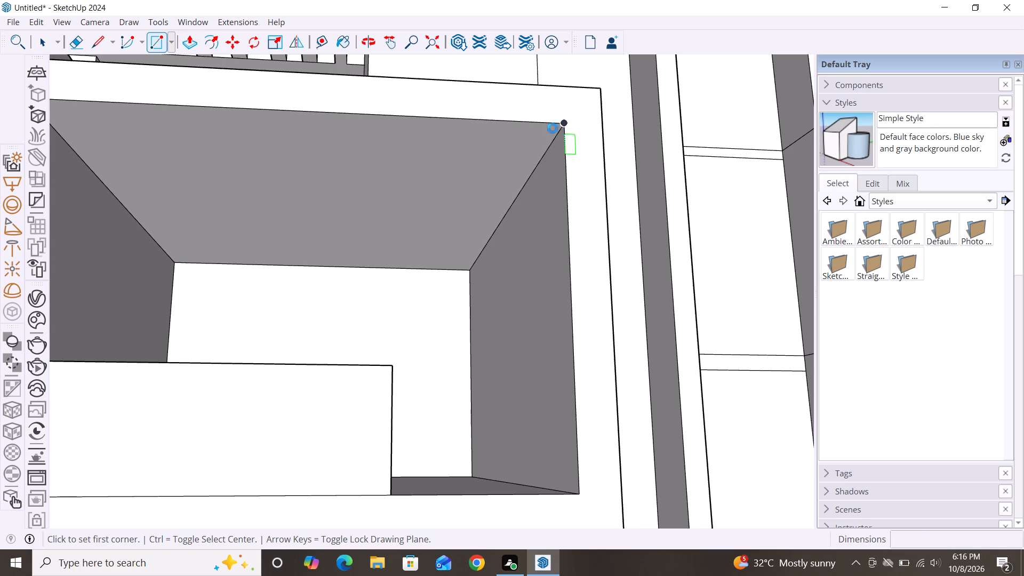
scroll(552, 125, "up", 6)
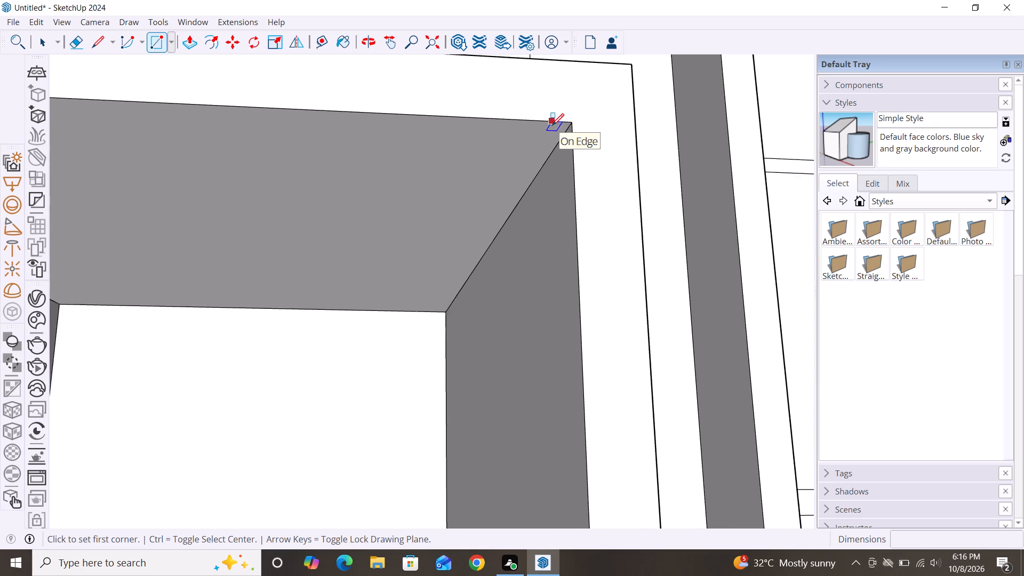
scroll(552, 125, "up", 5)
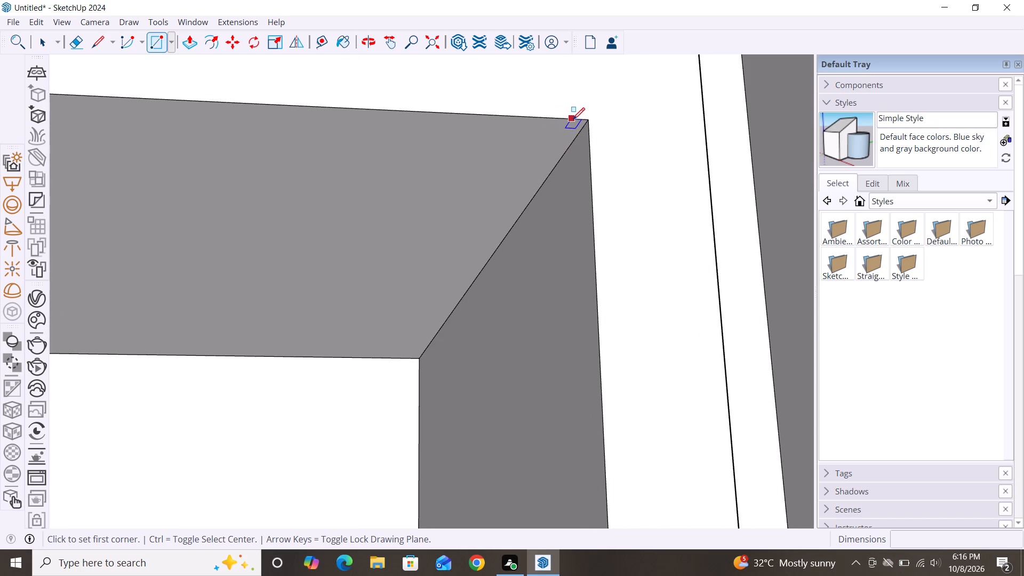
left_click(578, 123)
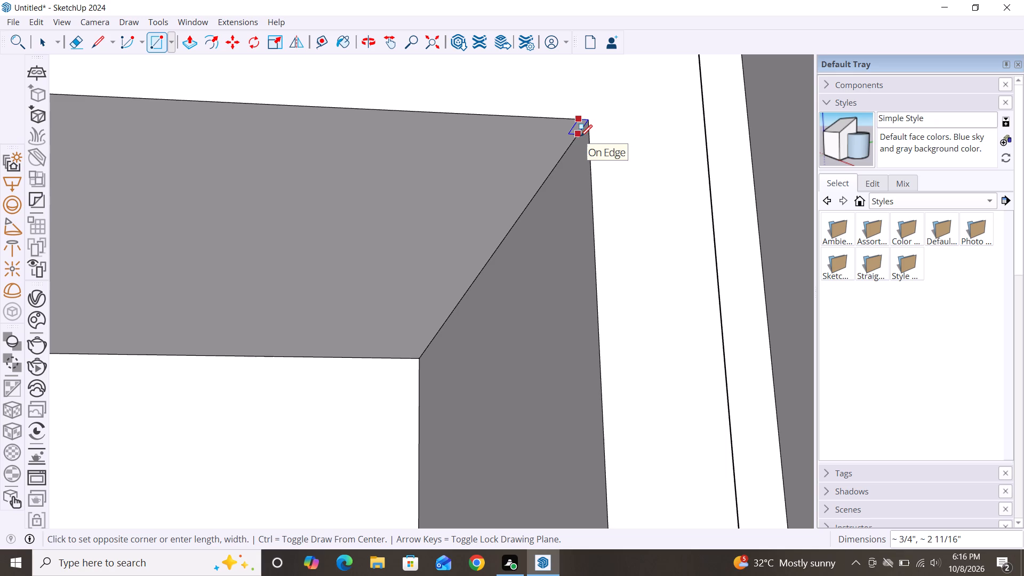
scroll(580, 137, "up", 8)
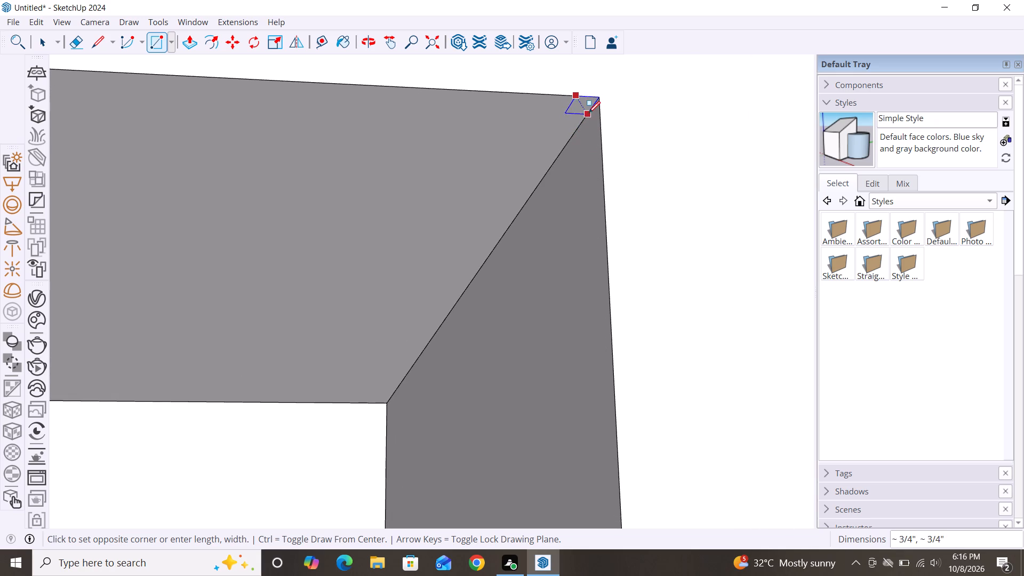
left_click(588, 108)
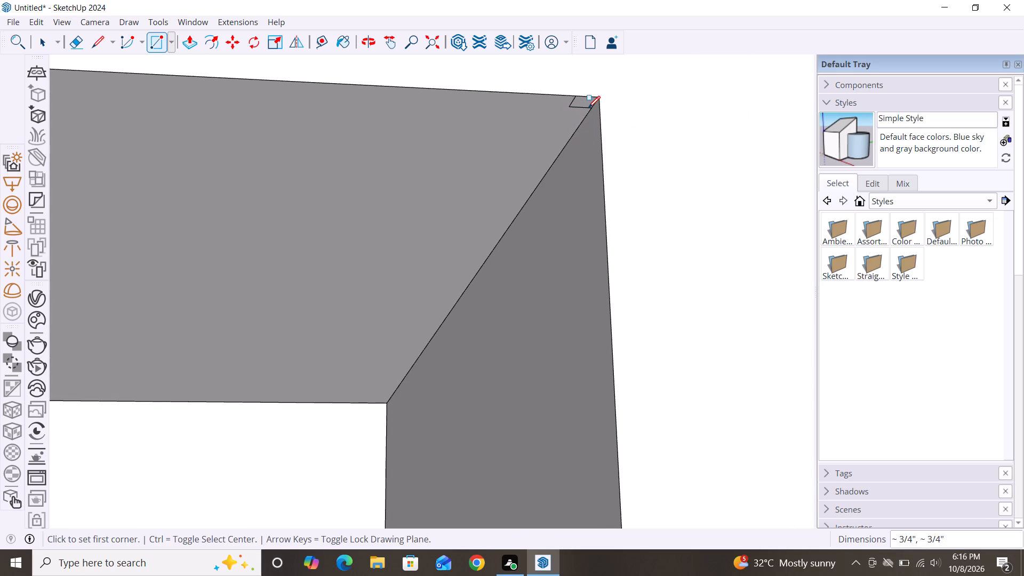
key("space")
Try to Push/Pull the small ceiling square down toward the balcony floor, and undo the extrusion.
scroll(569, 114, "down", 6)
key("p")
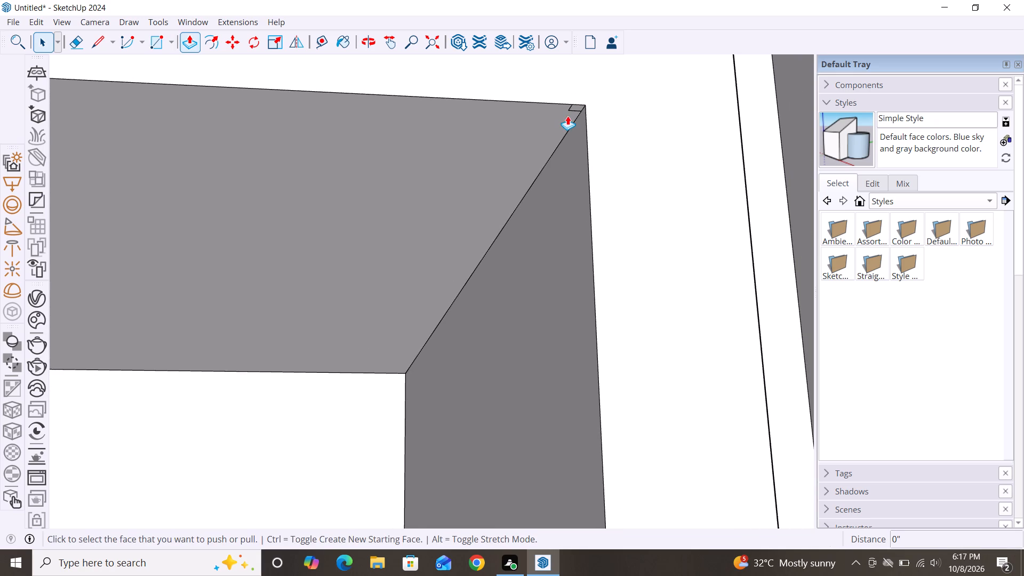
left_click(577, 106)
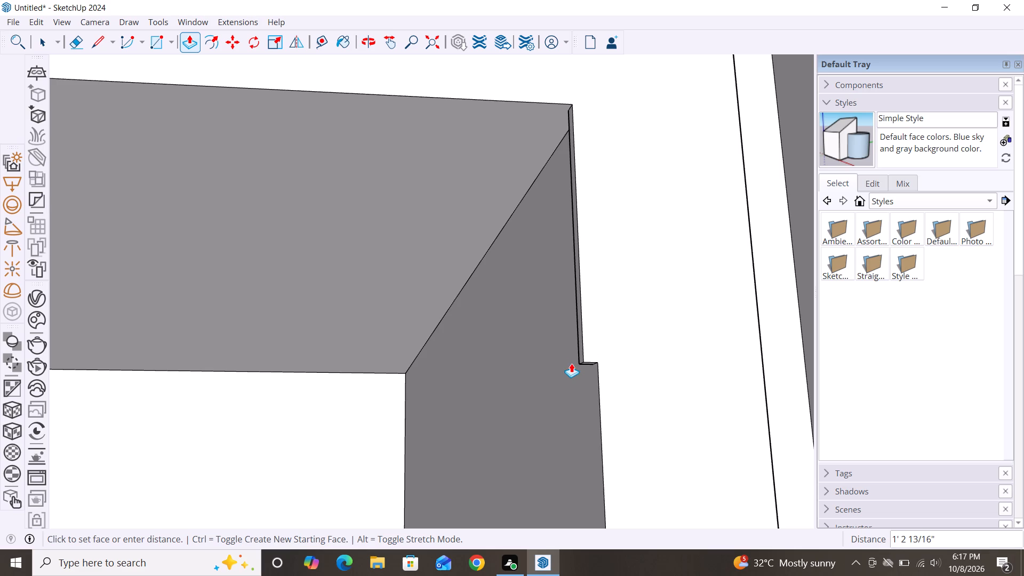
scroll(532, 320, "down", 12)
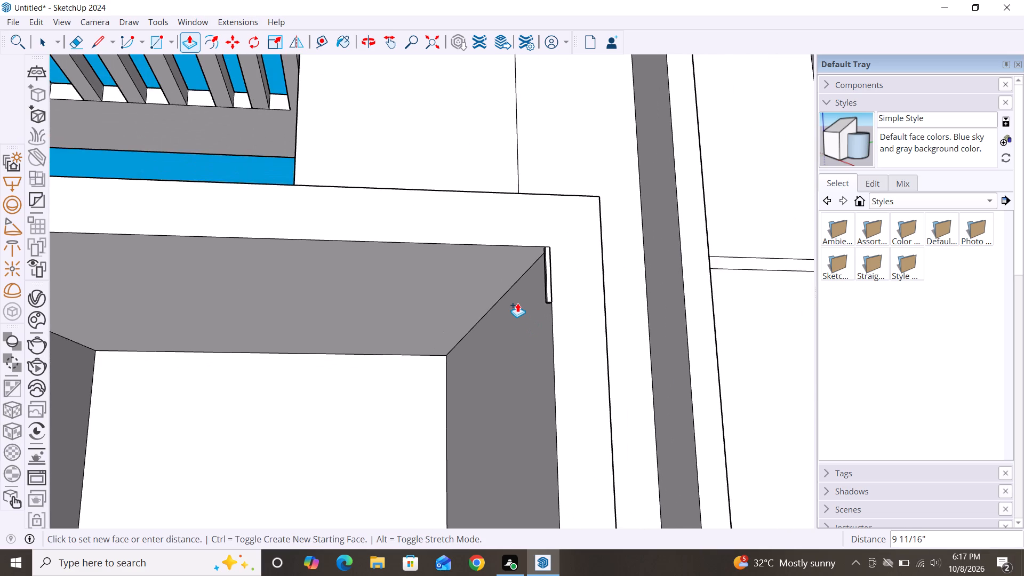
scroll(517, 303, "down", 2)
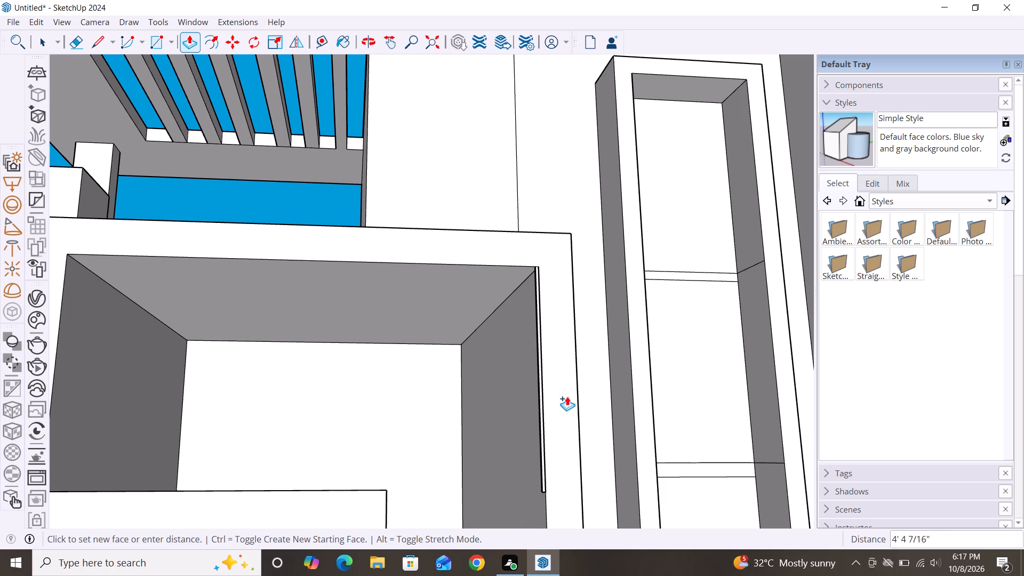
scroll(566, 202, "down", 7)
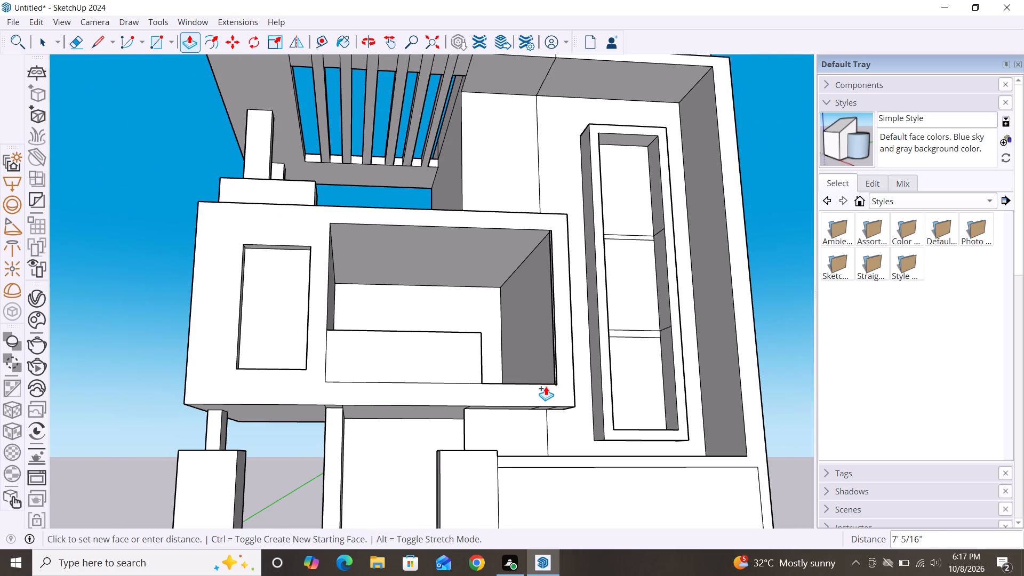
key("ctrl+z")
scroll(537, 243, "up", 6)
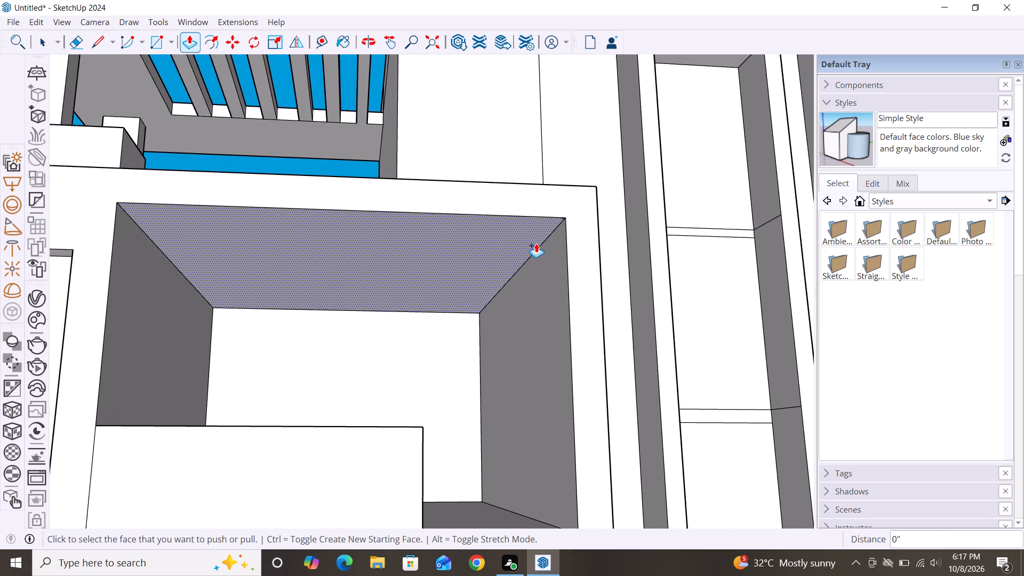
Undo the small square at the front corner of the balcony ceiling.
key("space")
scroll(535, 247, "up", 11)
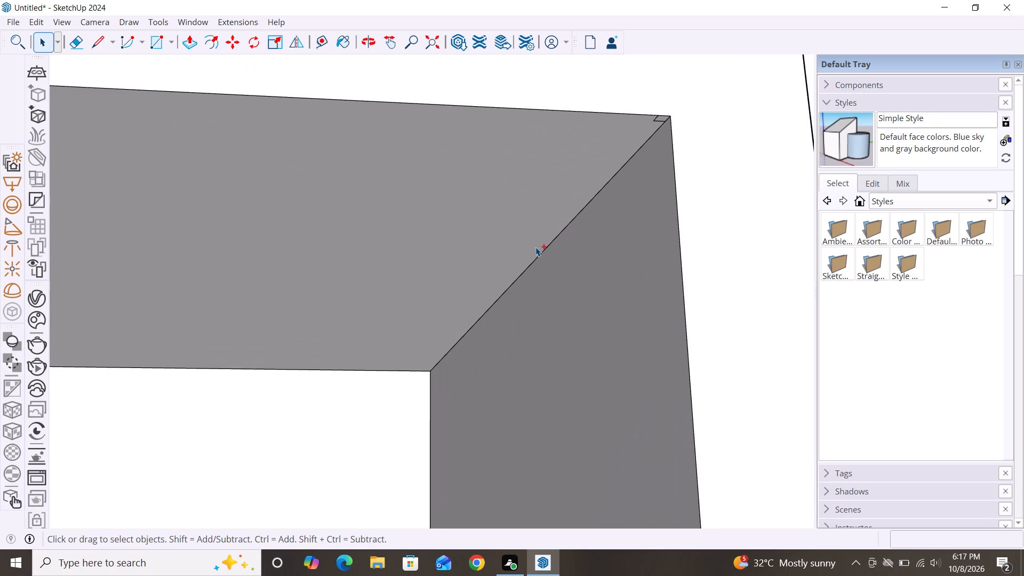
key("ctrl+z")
Draw a square about 1 5/8" by 1 5/8" on the balcony opening's ceiling, at the front corner farthest from the window recess.
key("r")
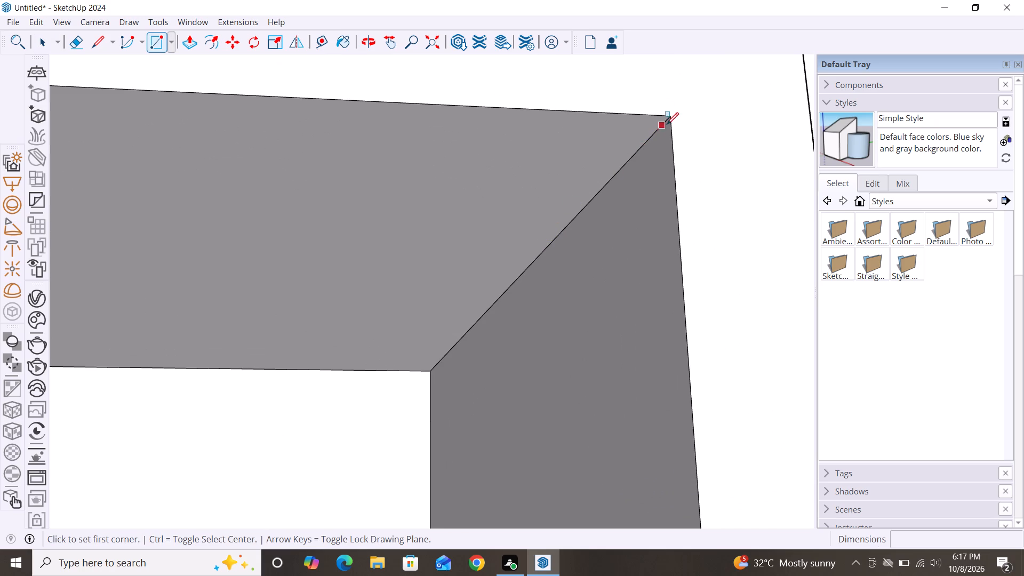
left_click(668, 120)
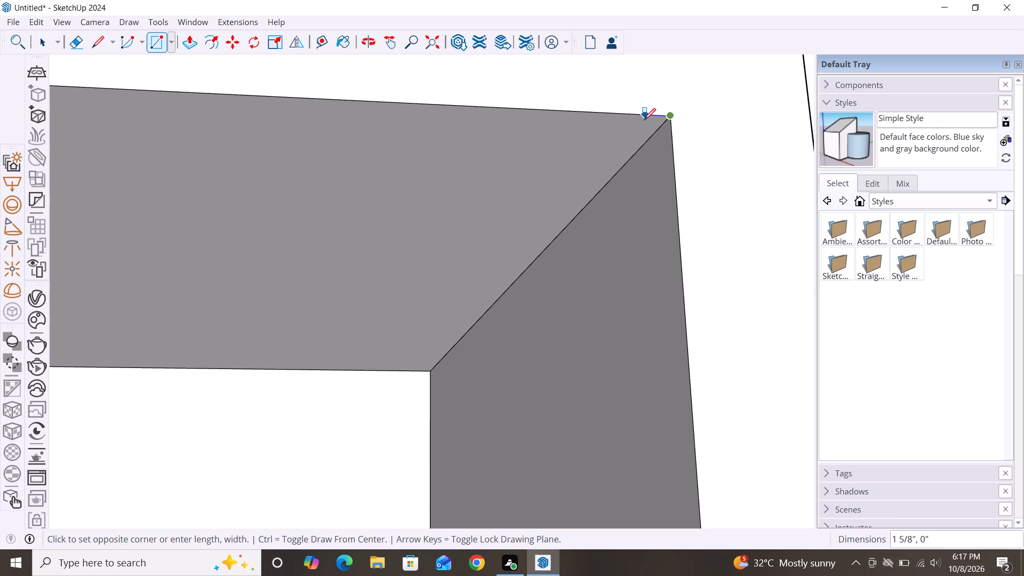
key("Escape")
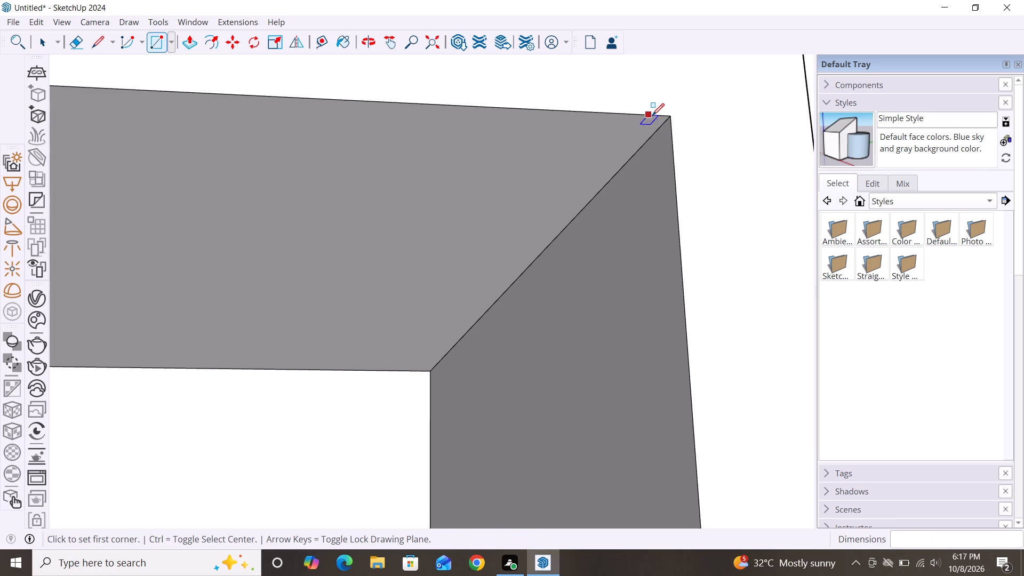
left_click(645, 115)
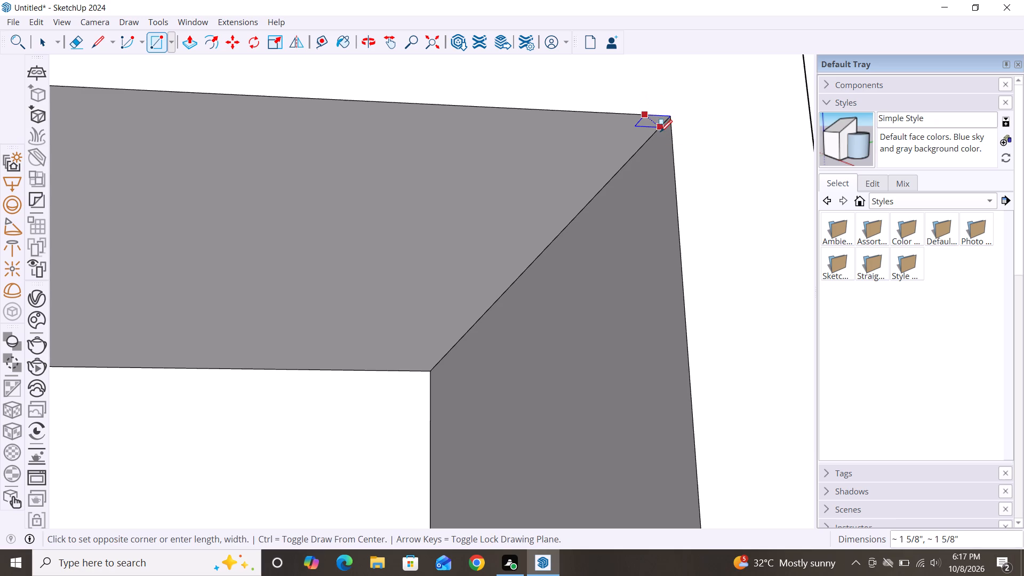
left_click(662, 131)
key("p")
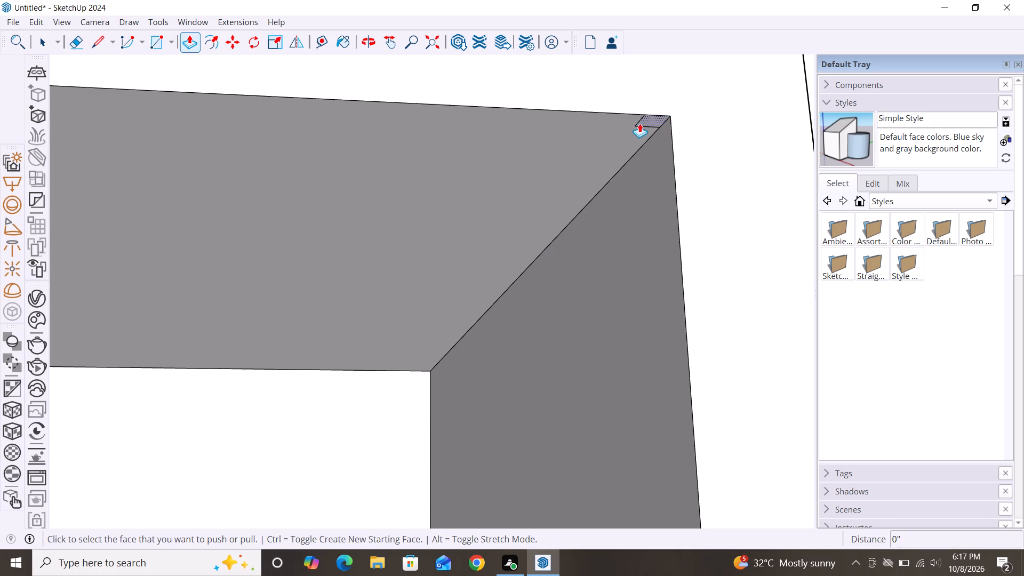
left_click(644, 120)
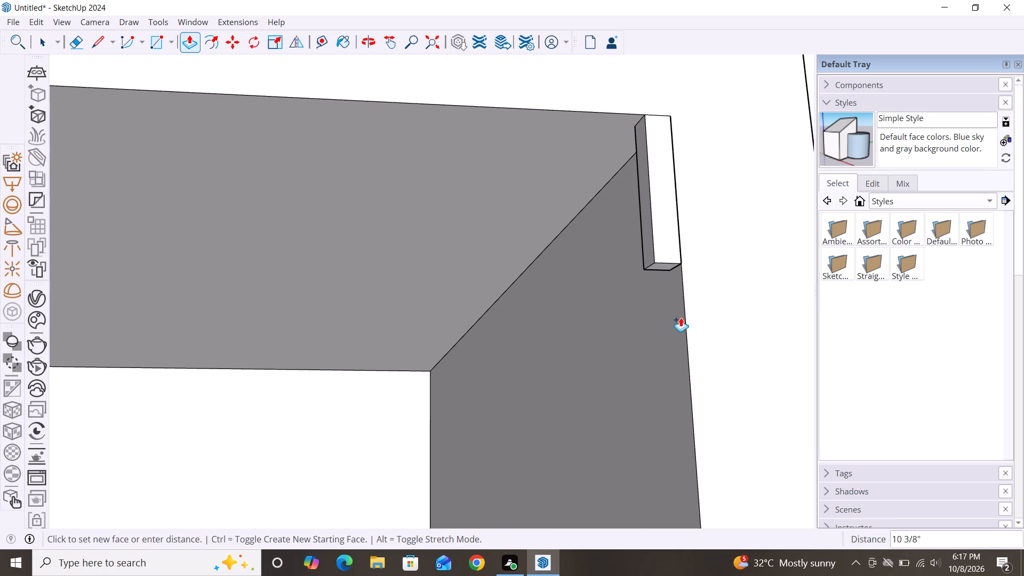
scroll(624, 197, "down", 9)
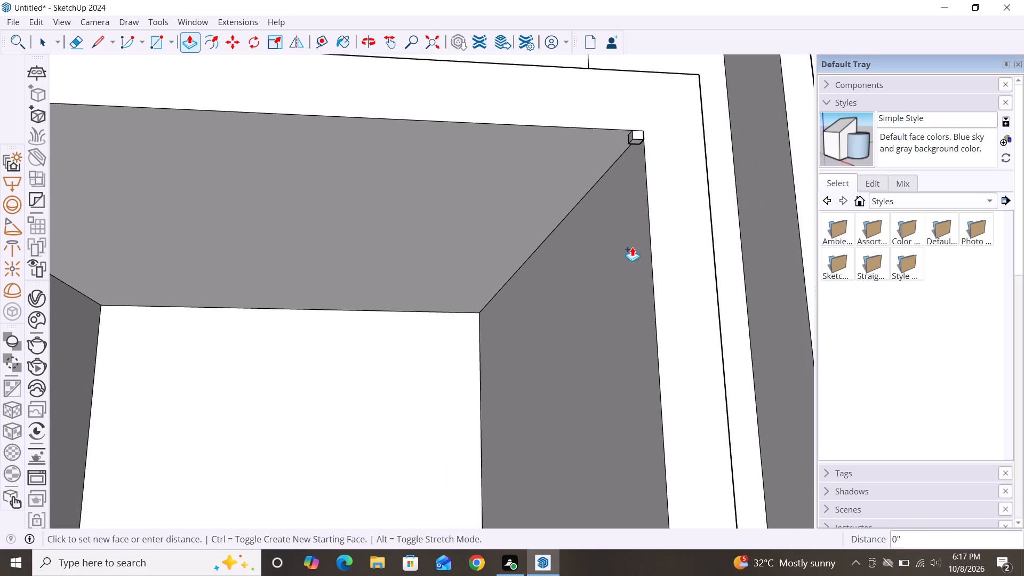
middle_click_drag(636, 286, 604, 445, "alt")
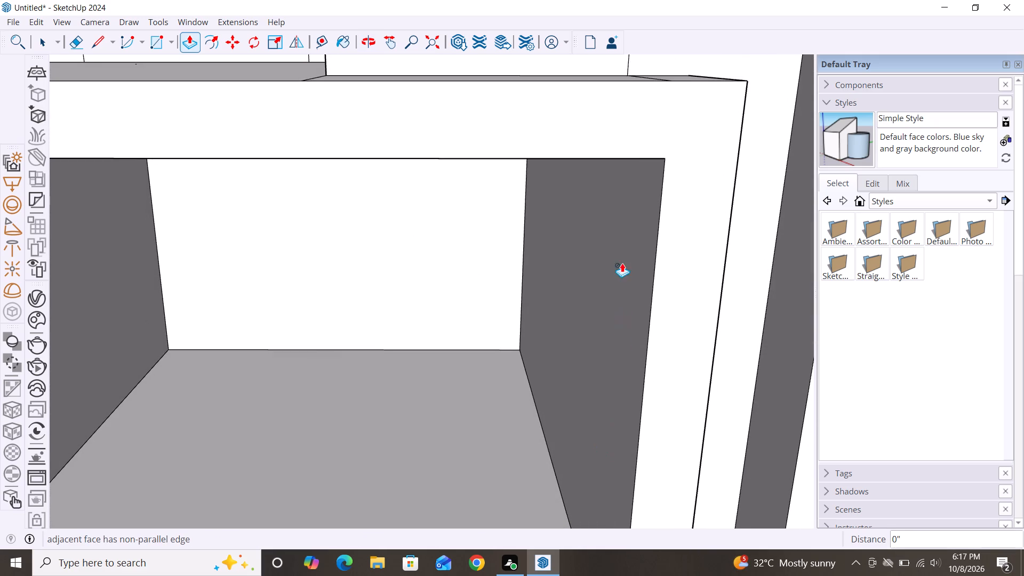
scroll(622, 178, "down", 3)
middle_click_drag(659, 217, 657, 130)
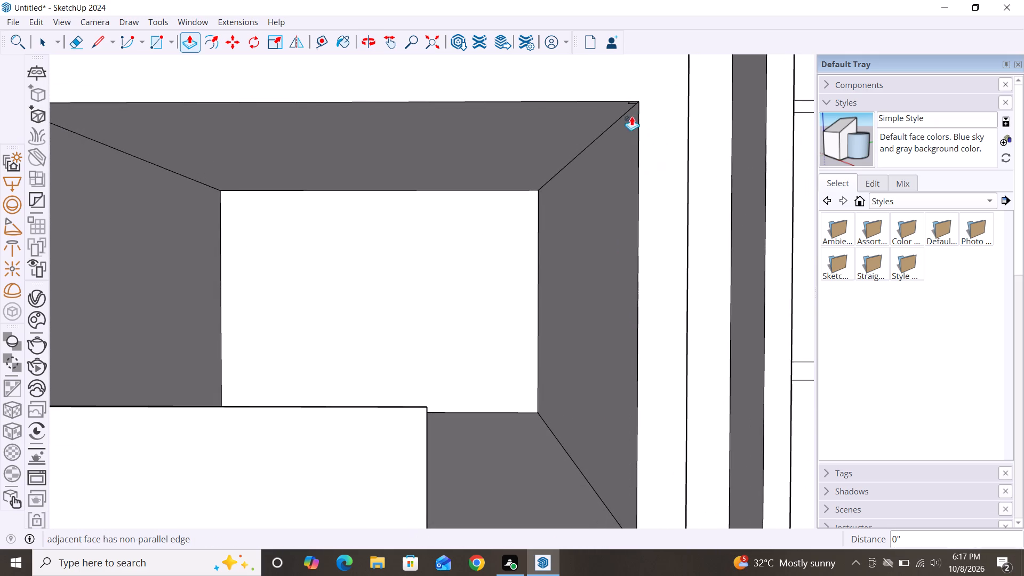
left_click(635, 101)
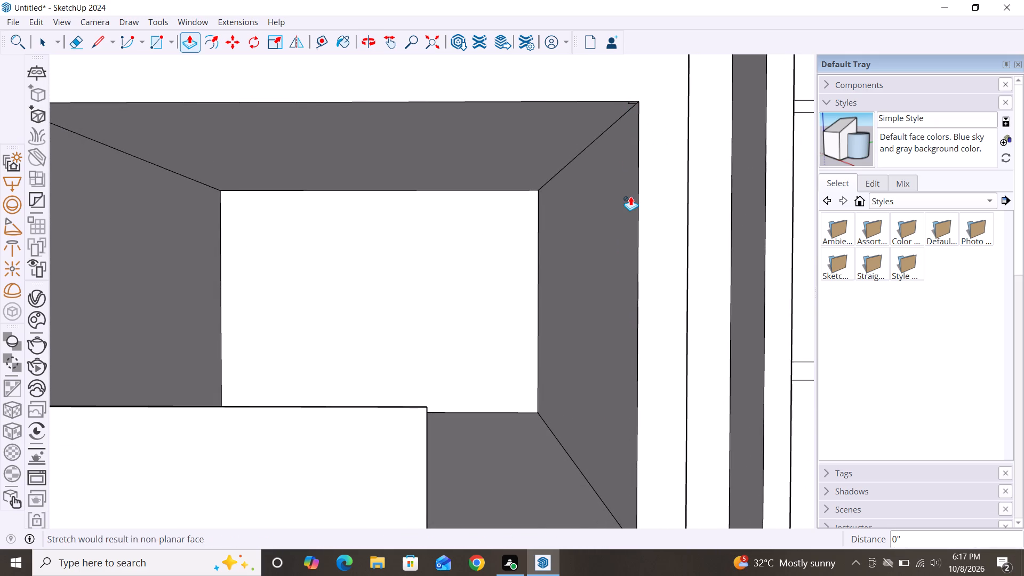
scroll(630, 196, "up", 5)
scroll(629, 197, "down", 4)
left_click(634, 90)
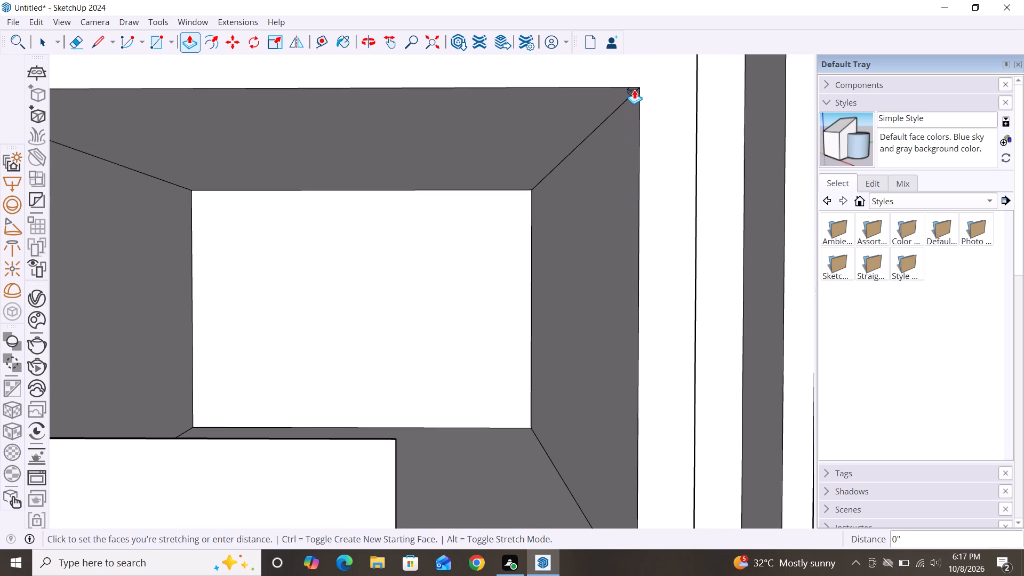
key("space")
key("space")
Push/Pull the small square at the balcony ceiling's front corner down 7' to the opening's bottom edge, forming a corner post.
type("p")
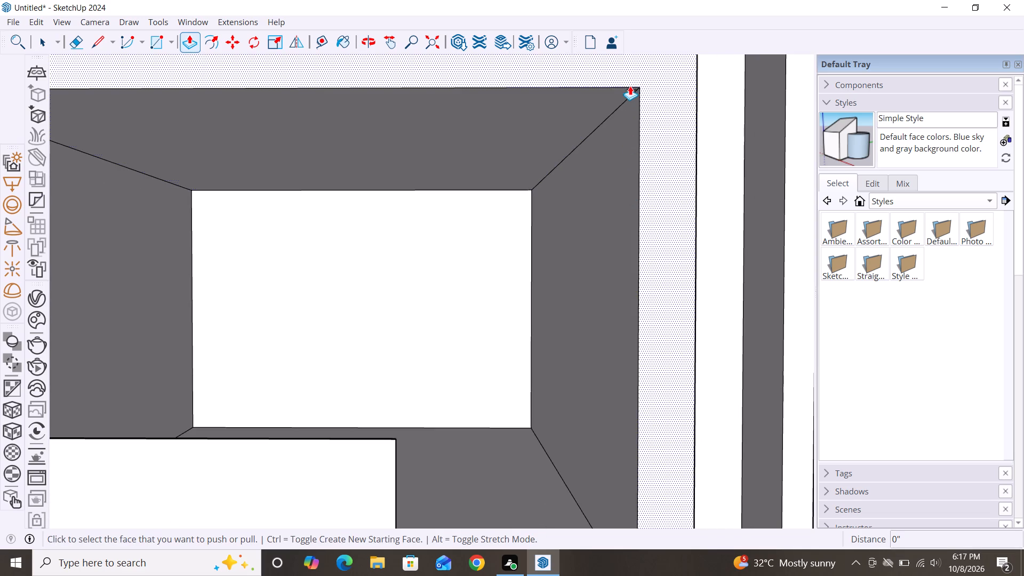
left_click(635, 90)
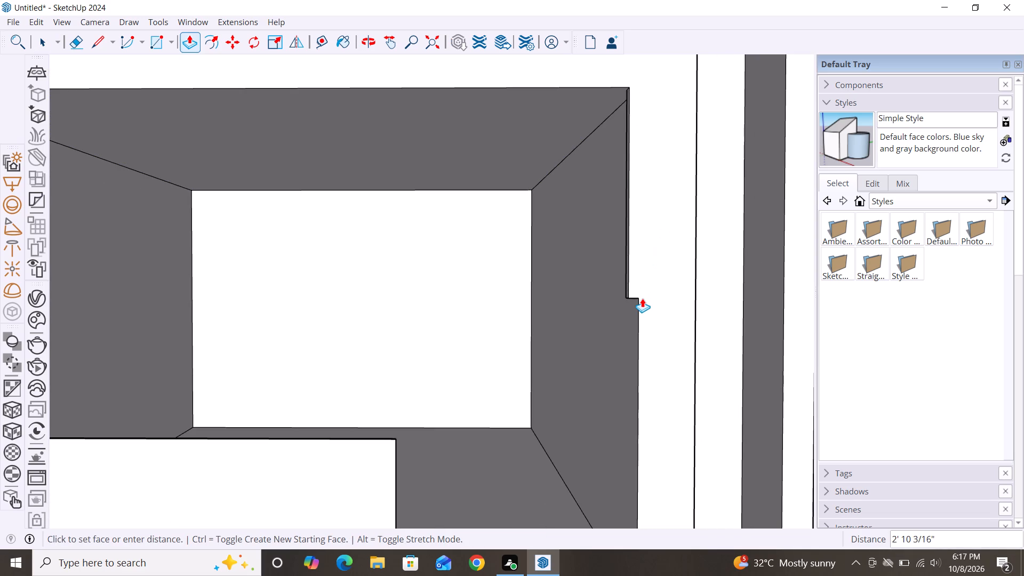
scroll(641, 326, "down", 12)
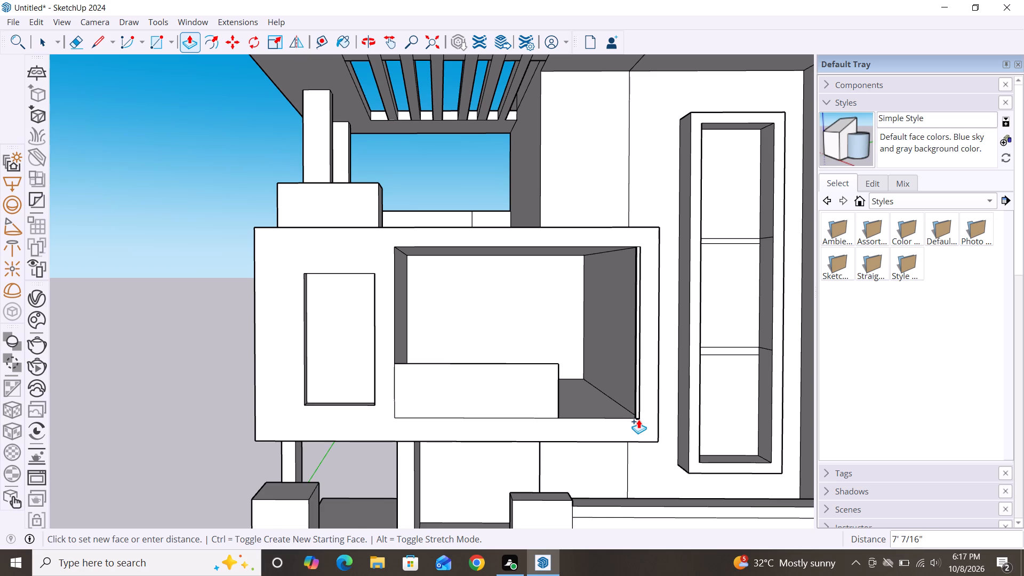
scroll(638, 419, "up", 10)
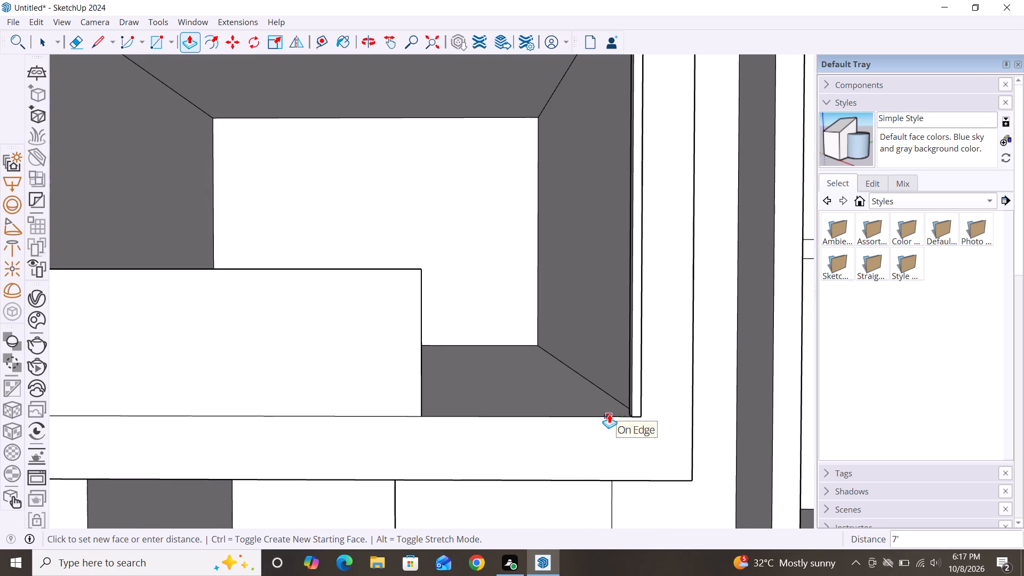
left_click(609, 414)
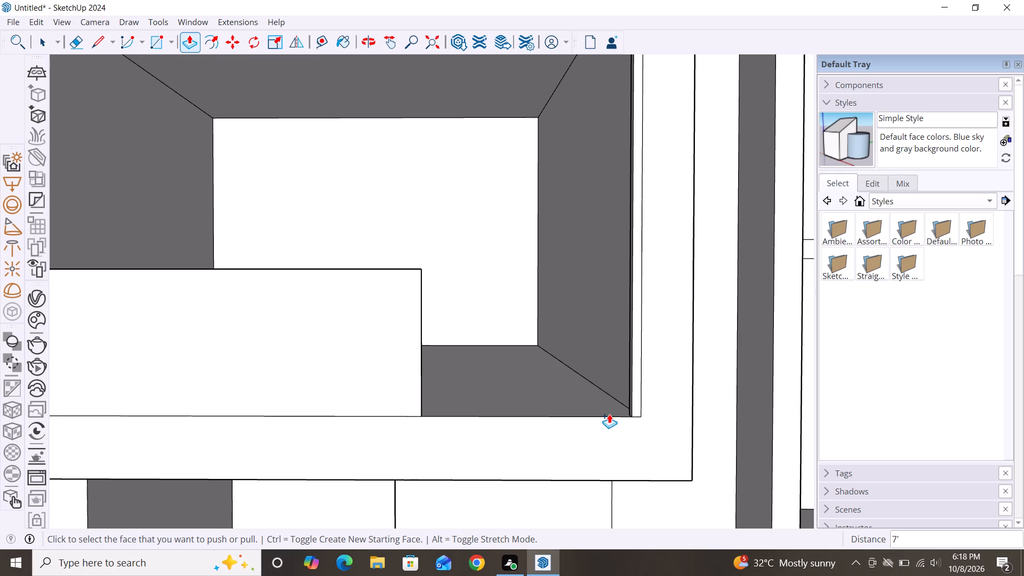
Make the slim corner post of the balcony opening a group.
key("space")
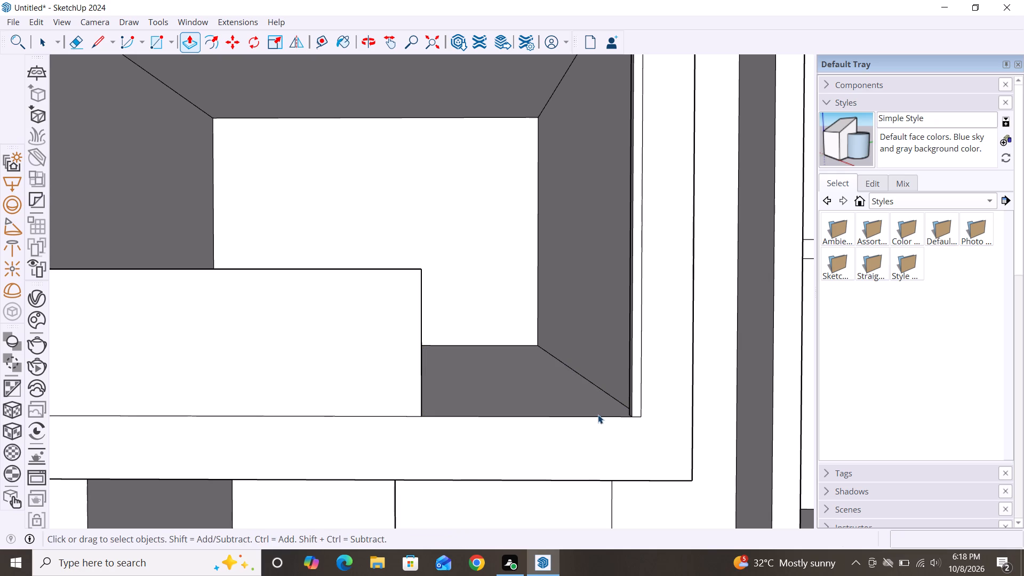
double_click(632, 394)
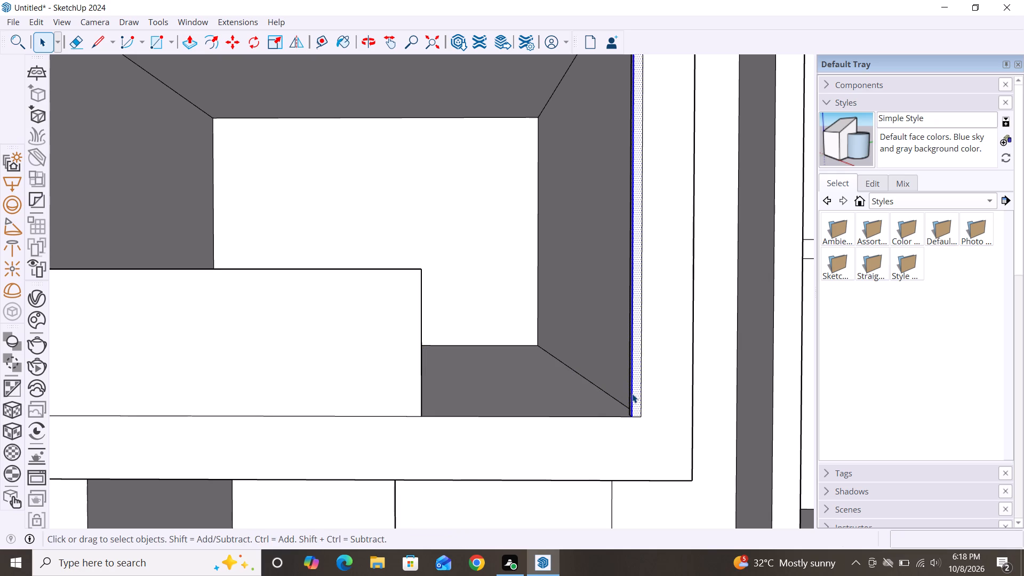
right_click(632, 394)
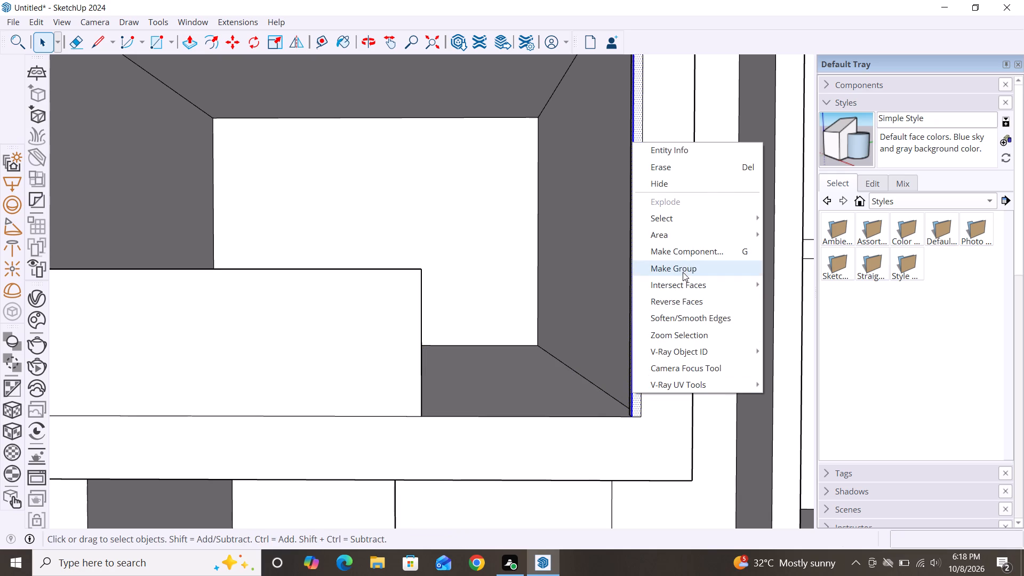
double_click(683, 272)
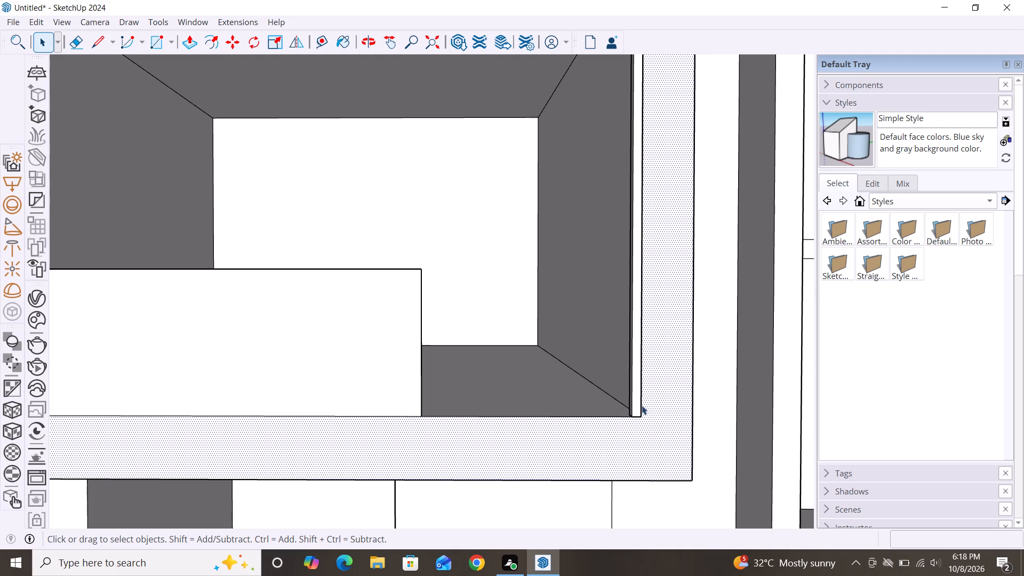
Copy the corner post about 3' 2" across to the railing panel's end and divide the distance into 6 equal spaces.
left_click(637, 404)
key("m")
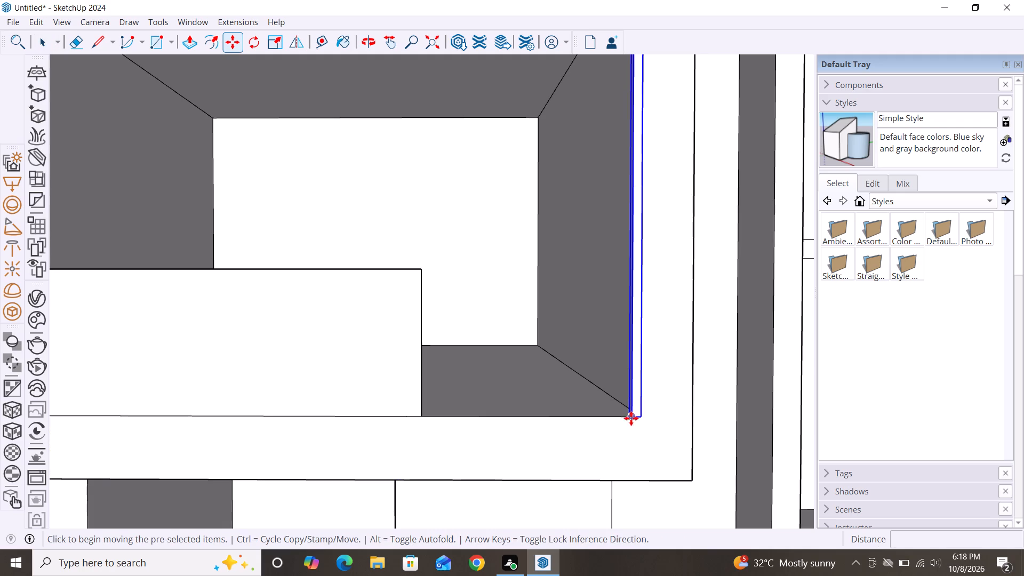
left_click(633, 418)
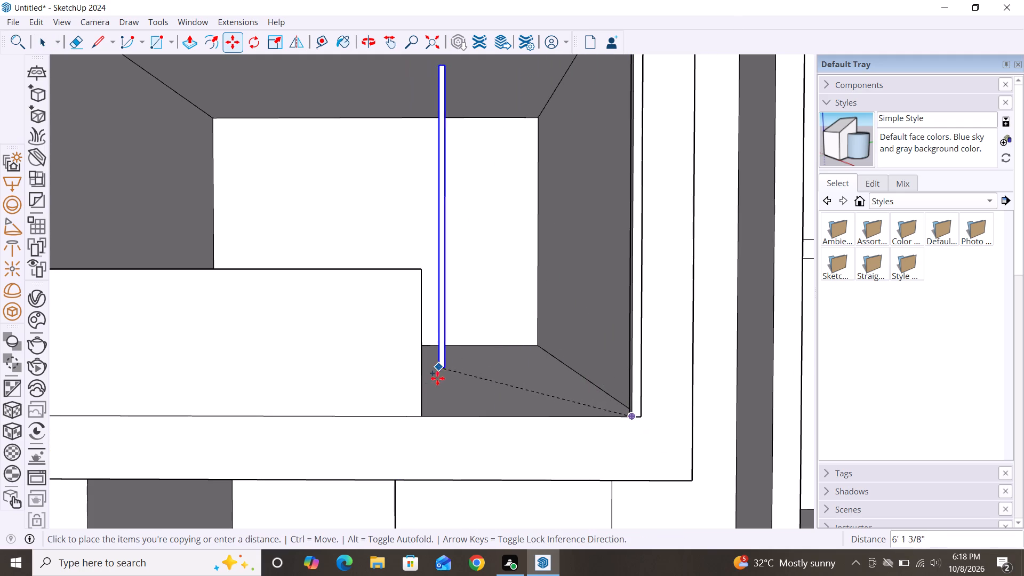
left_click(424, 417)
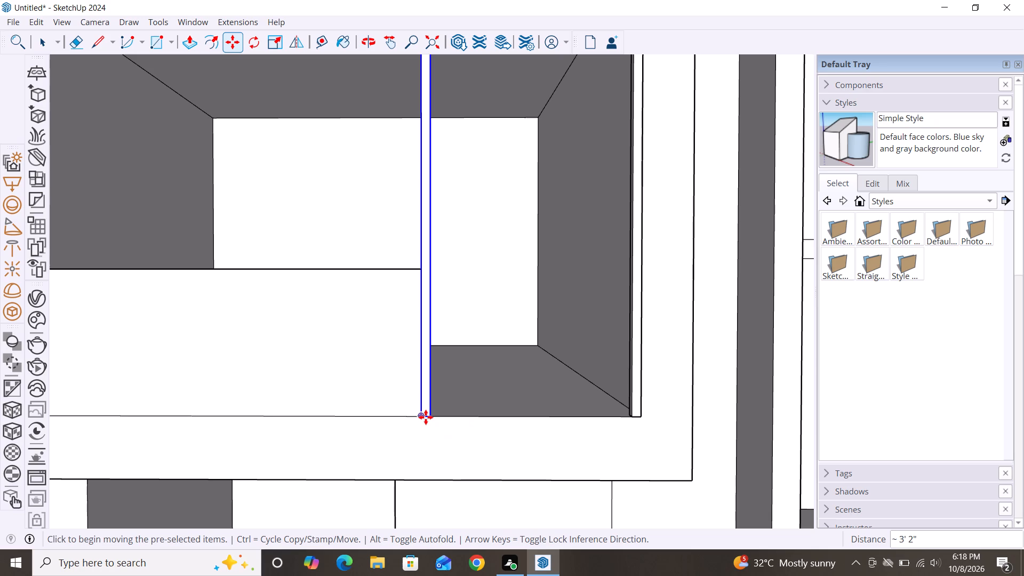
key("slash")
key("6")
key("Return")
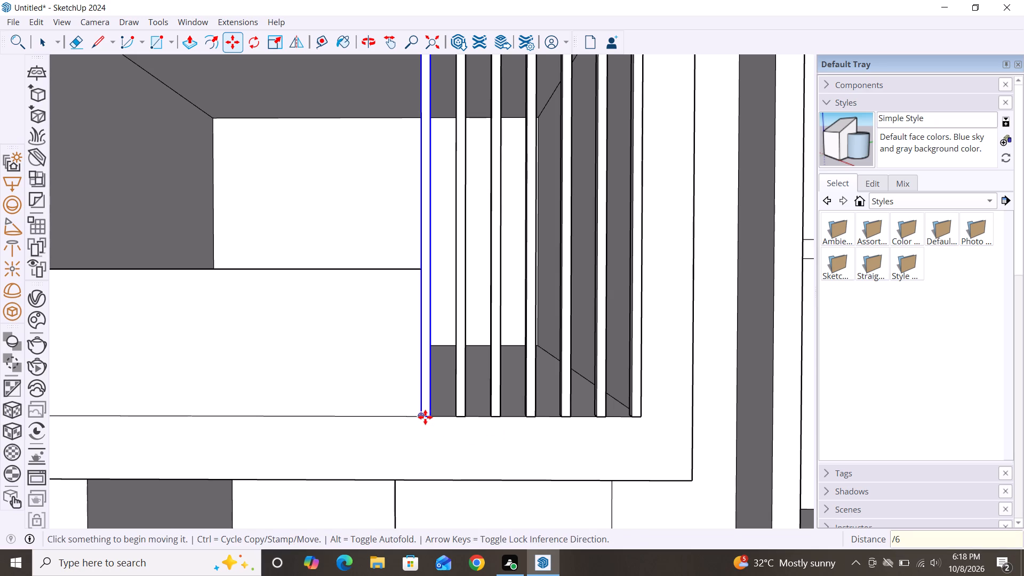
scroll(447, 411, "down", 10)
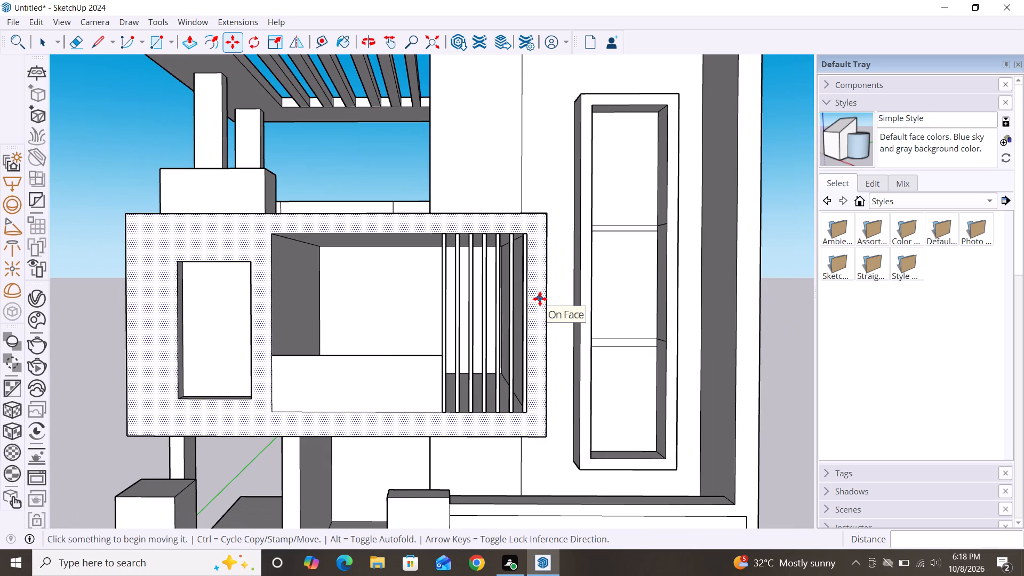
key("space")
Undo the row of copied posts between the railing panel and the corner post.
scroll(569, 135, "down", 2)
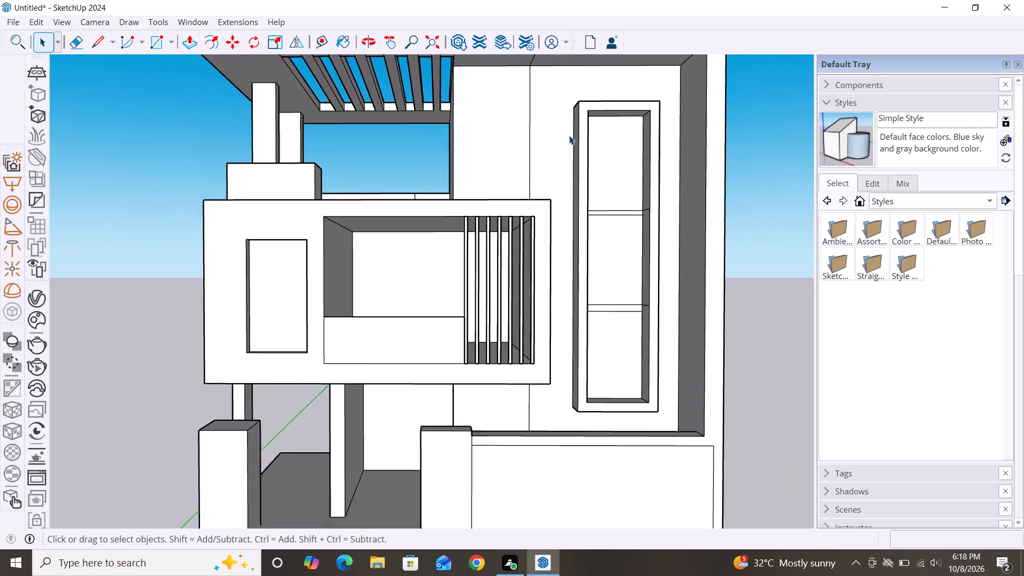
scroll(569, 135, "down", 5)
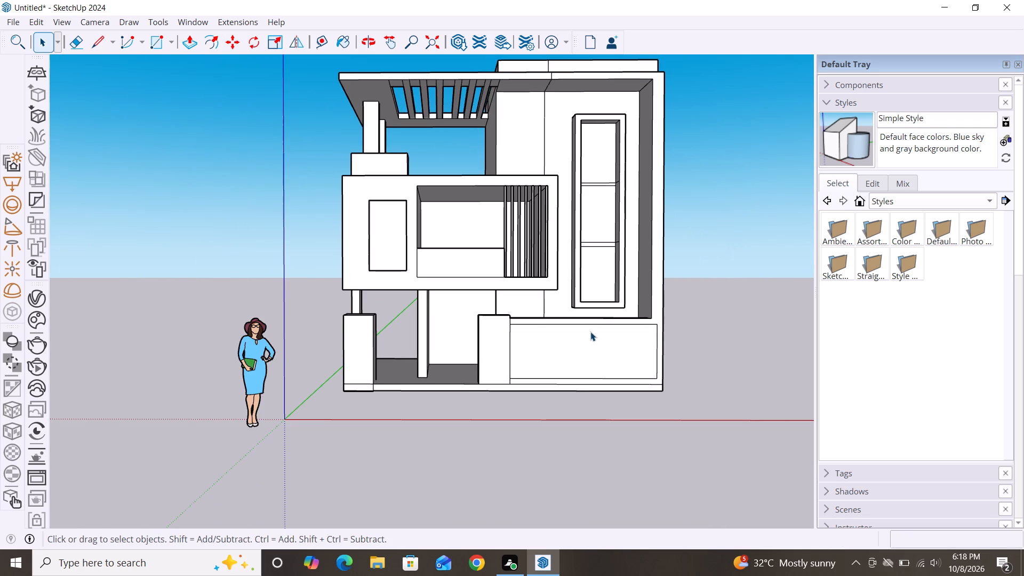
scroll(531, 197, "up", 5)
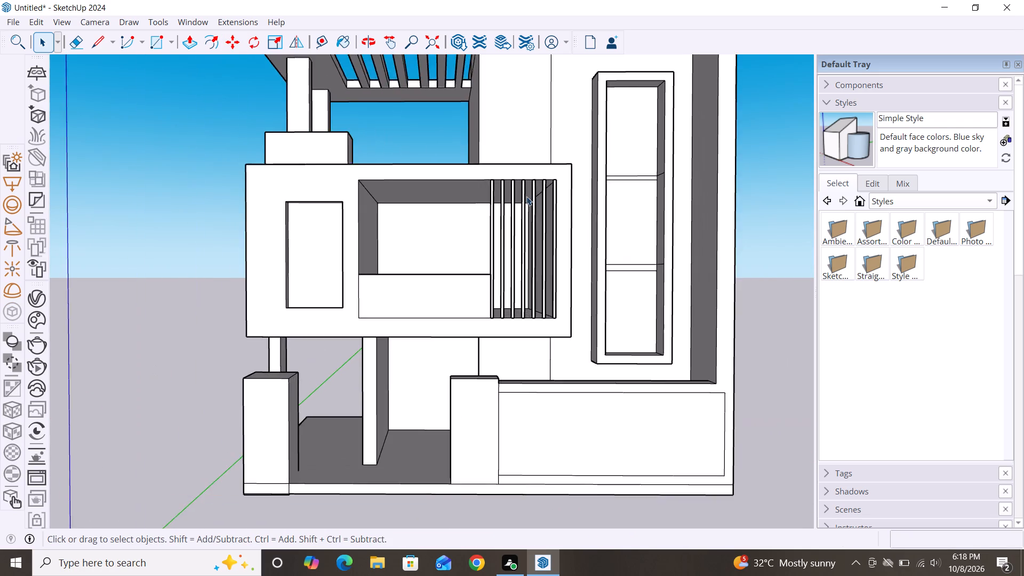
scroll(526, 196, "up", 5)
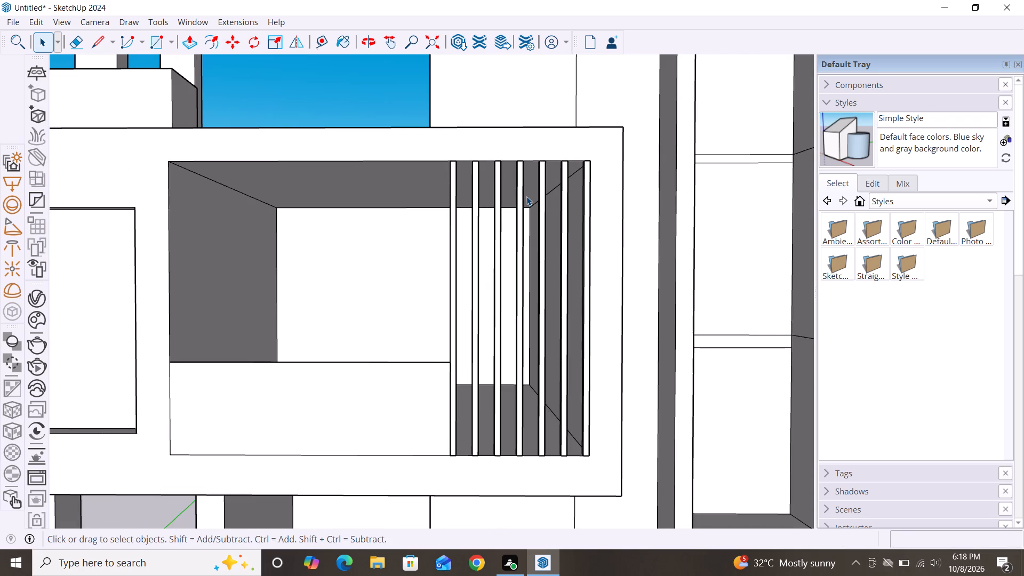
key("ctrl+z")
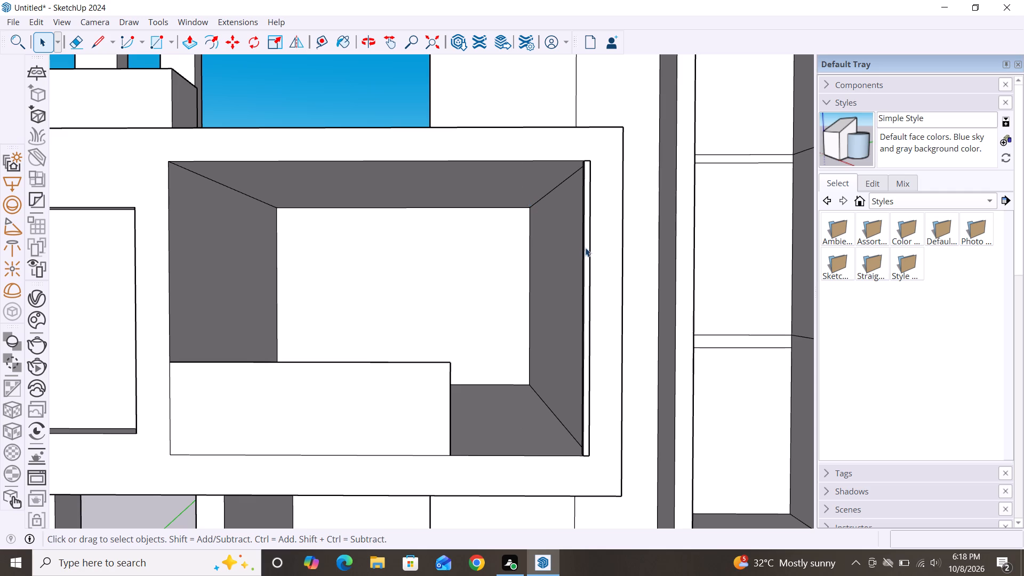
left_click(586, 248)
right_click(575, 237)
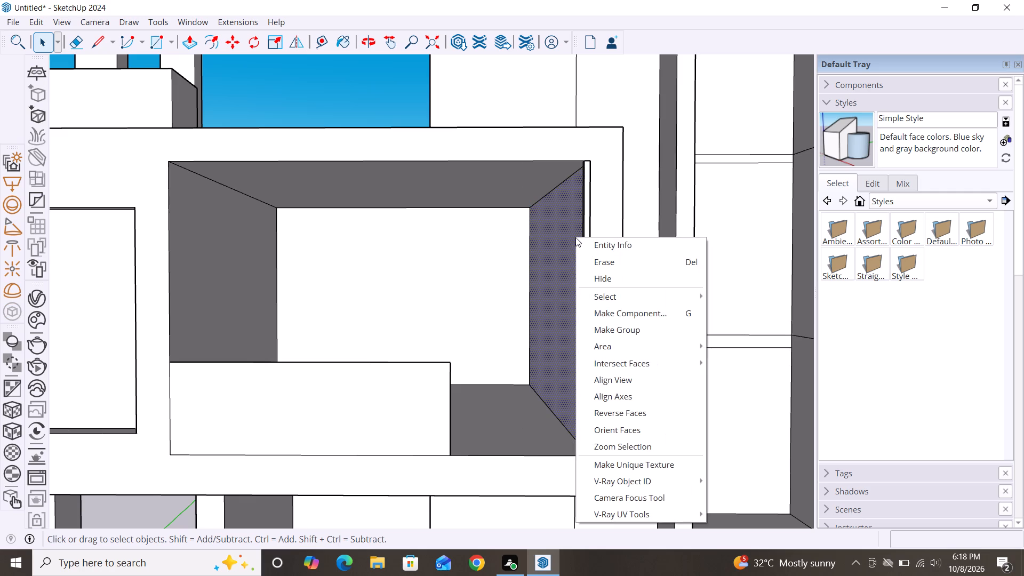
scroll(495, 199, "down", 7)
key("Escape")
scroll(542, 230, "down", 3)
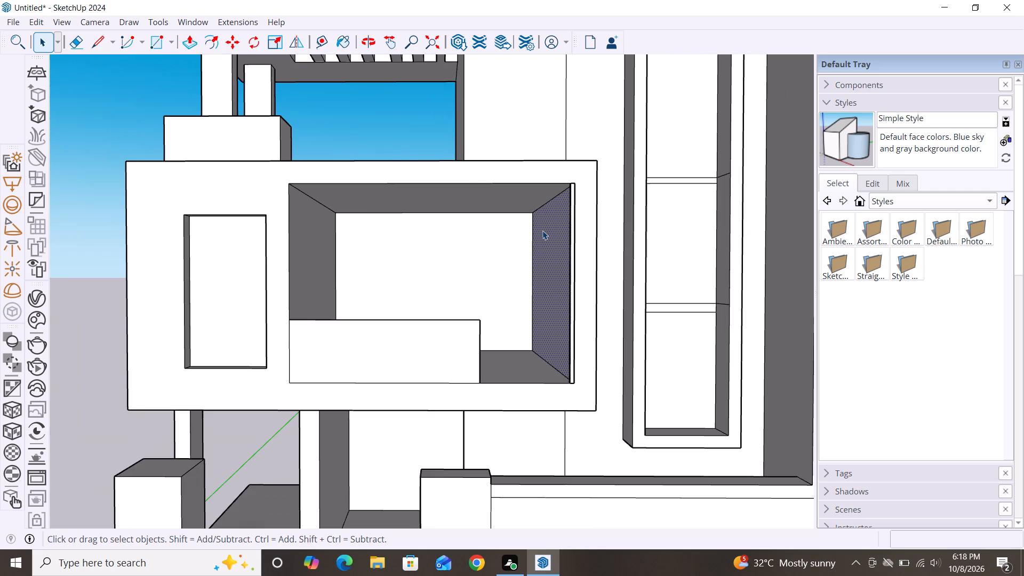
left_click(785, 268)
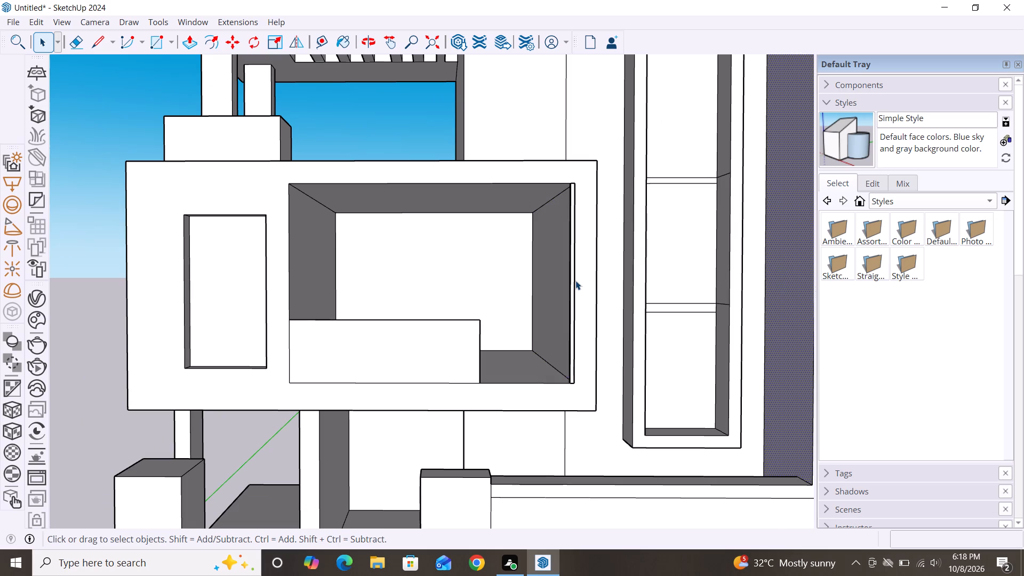
Copy the balcony's slim corner post about 3' 2" across to the railing panel's end and divide the distance into 12 equal spaces.
left_click(572, 283)
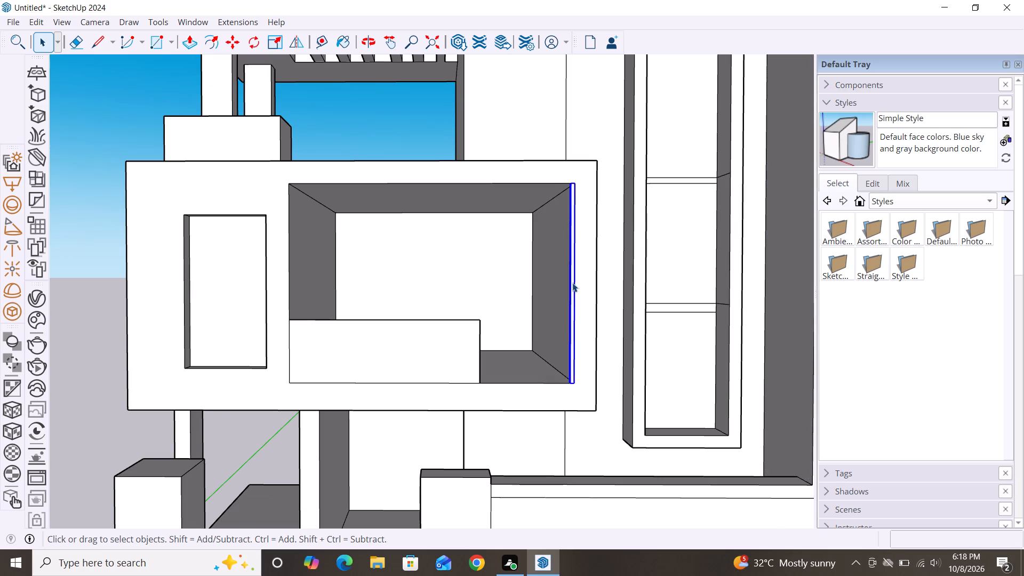
key("comma")
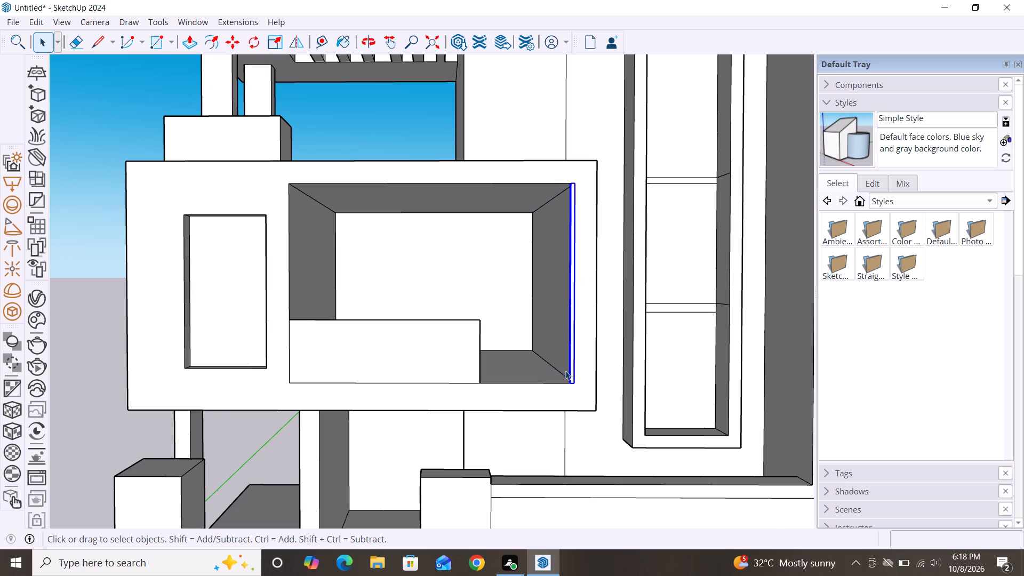
middle_click(576, 369)
key("m")
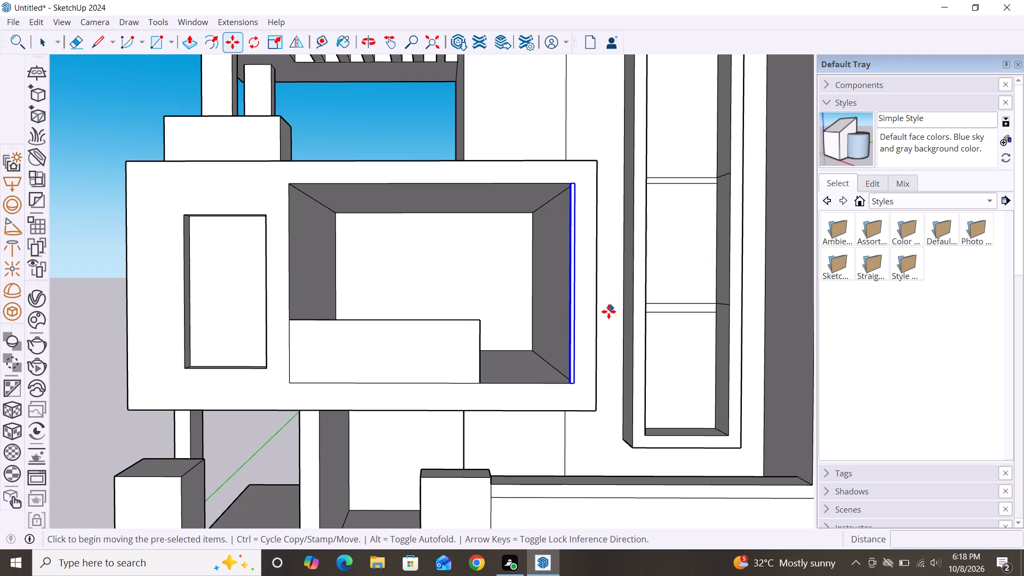
left_click(570, 380)
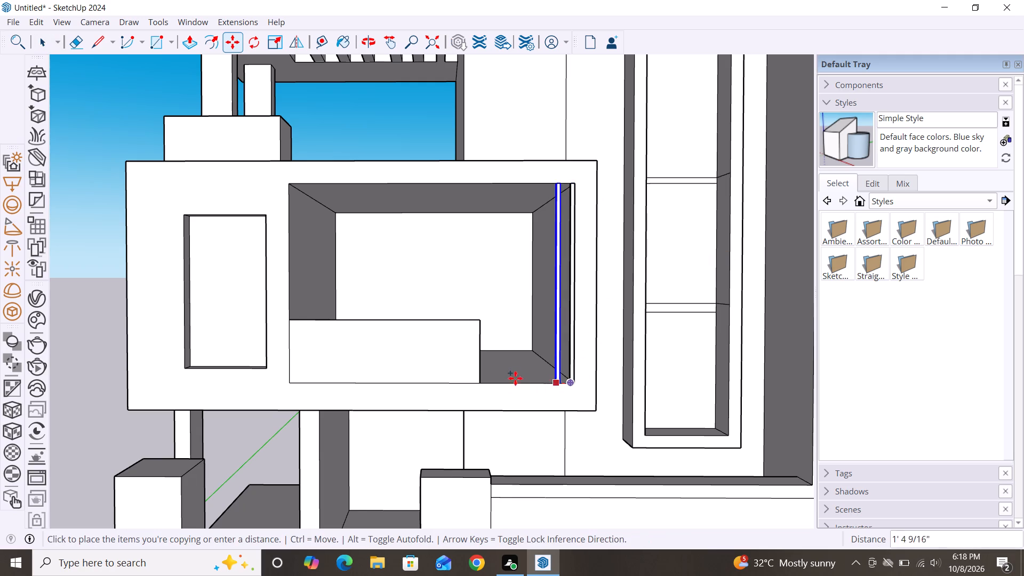
left_click(483, 386)
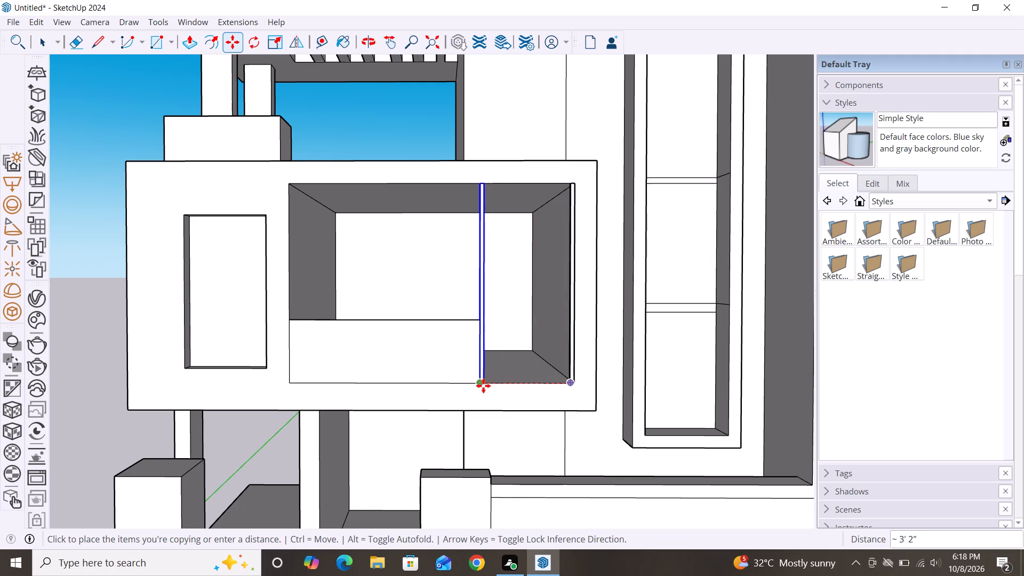
key("slash")
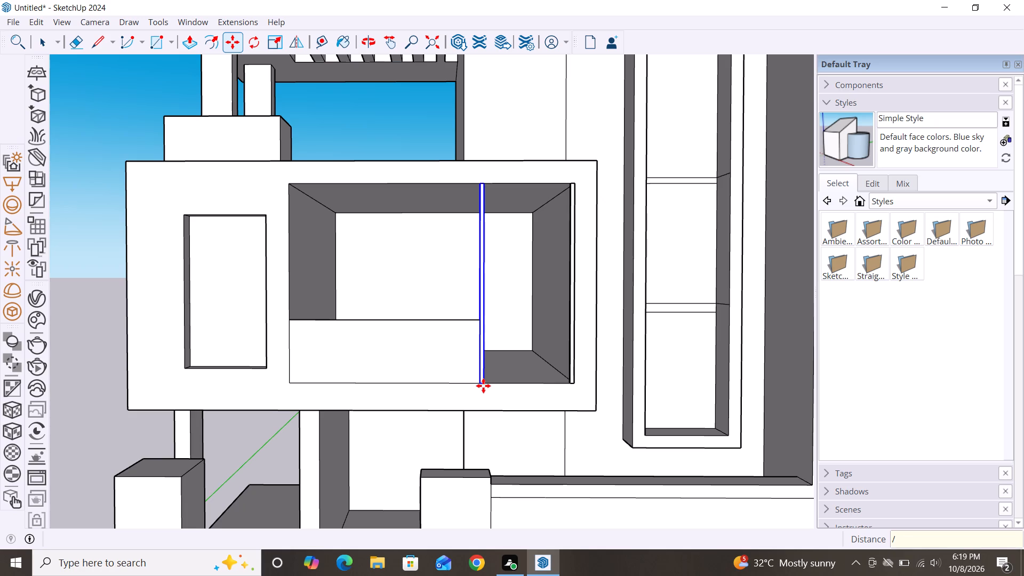
type("12")
key("Return")
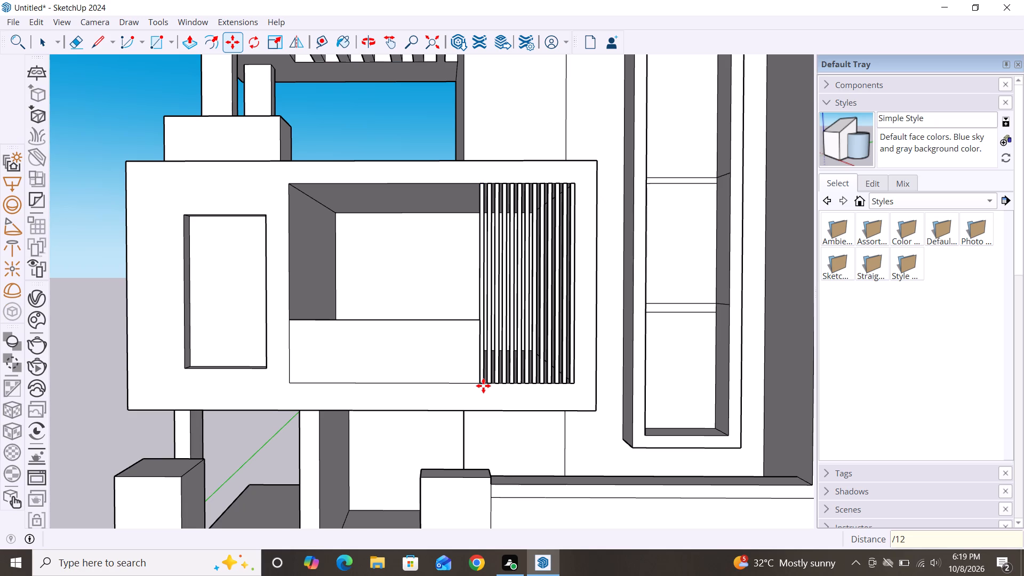
key("space")
Examine the row of slim posts in the balcony opening against the whole front facade.
scroll(591, 215, "down", 4)
scroll(548, 198, "down", 3)
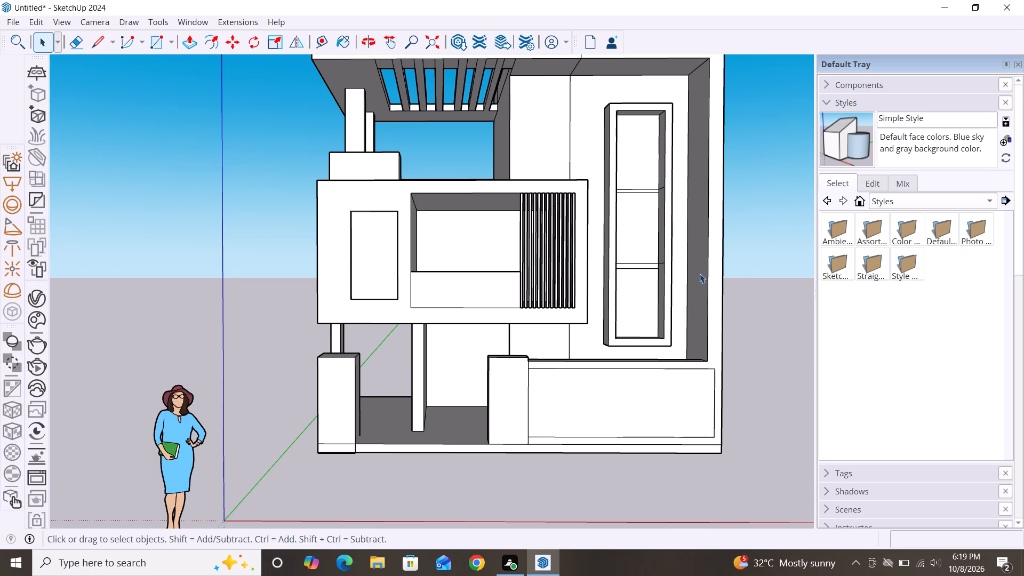
scroll(567, 225, "up", 6)
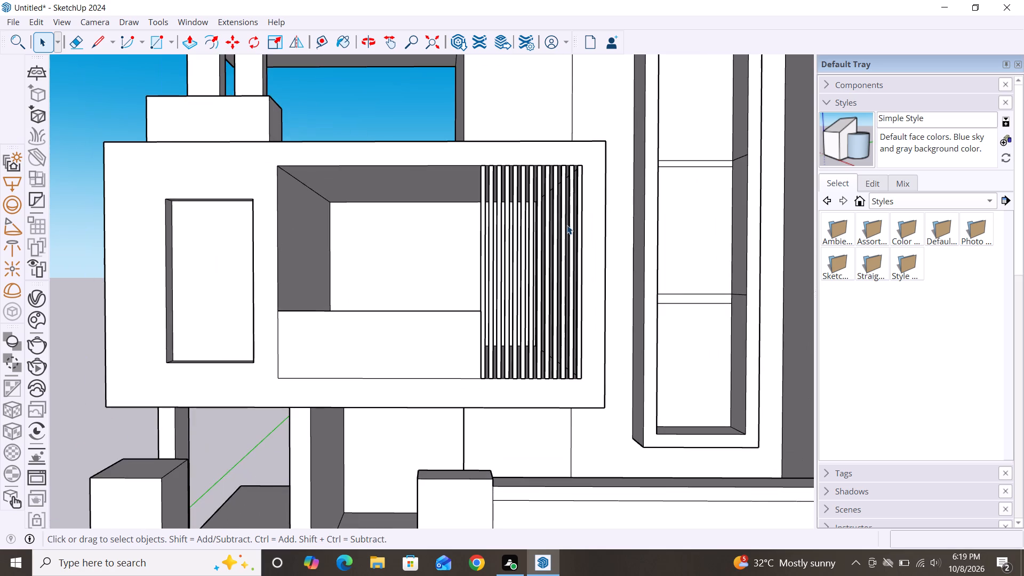
scroll(567, 225, "up", 3)
scroll(570, 226, "down", 2)
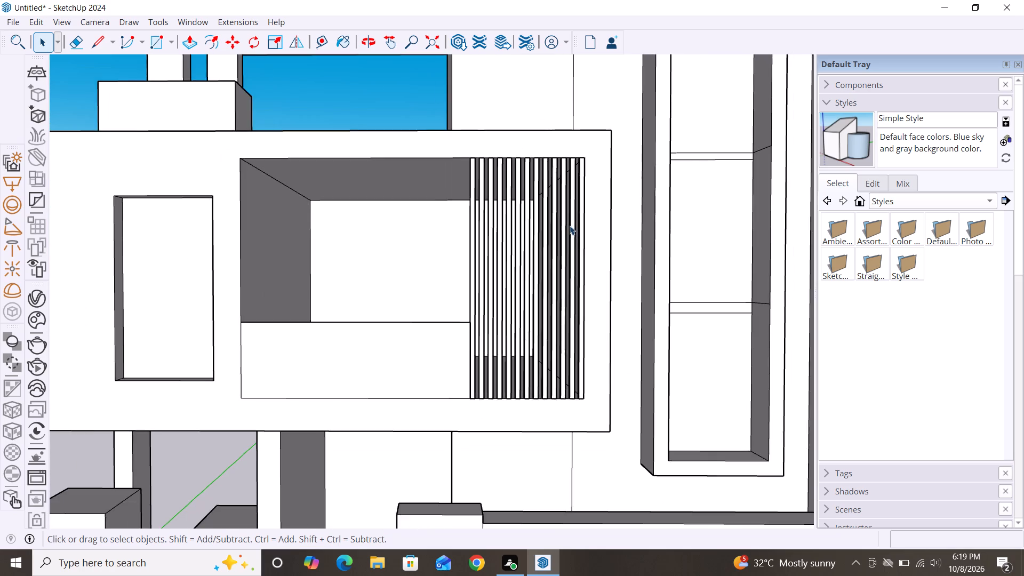
scroll(572, 226, "down", 4)
scroll(625, 171, "down", 7)
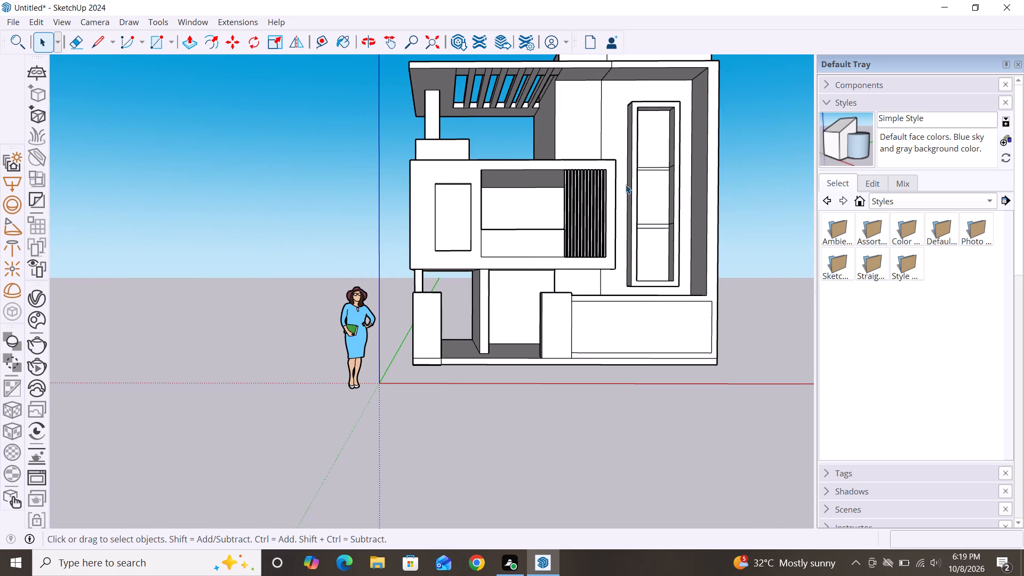
scroll(621, 170, "up", 7)
scroll(621, 170, "down", 2)
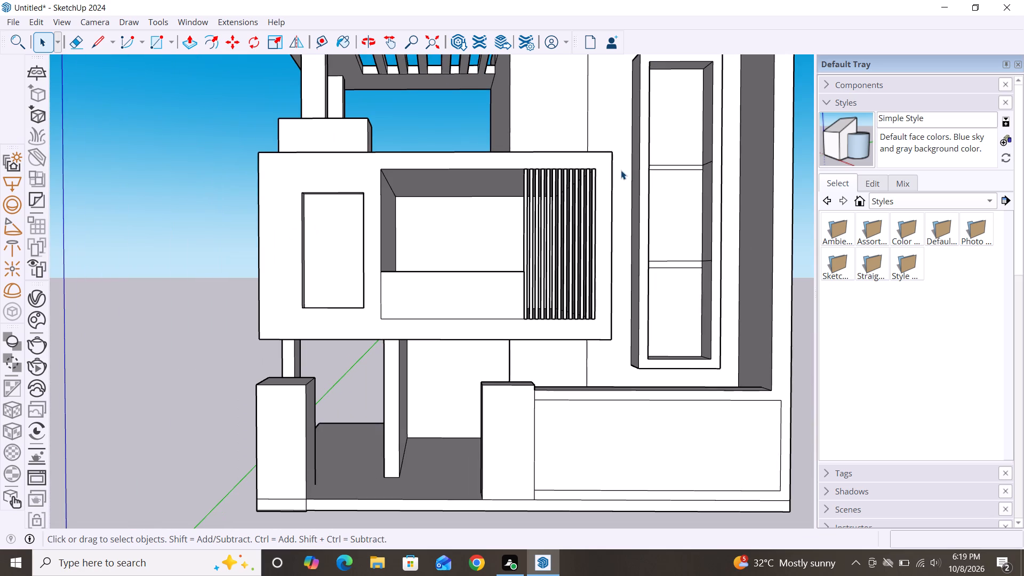
scroll(685, 235, "down", 3)
scroll(621, 234, "down", 2)
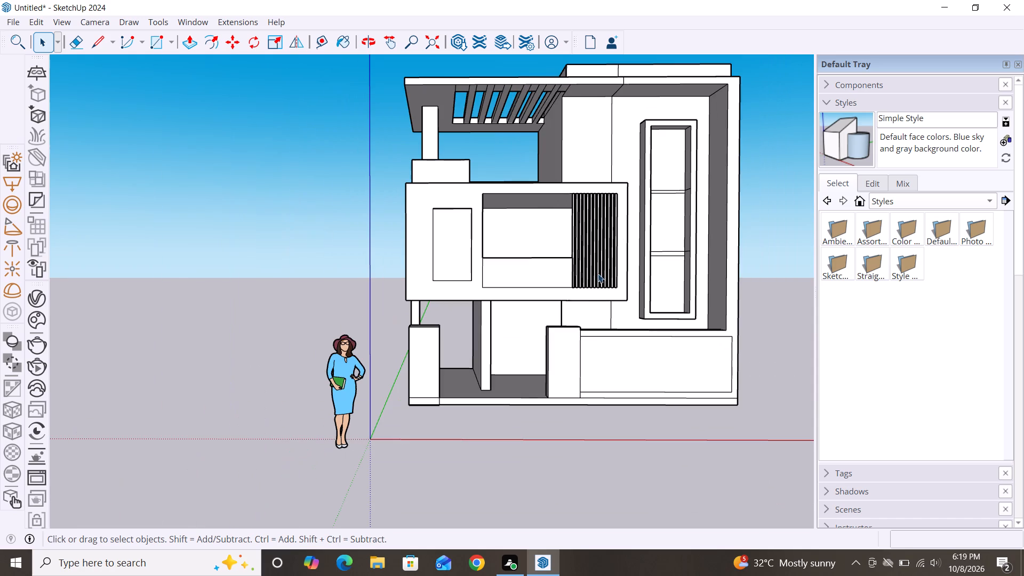
middle_click_drag(599, 292, 560, 291)
scroll(560, 291, "up", 2)
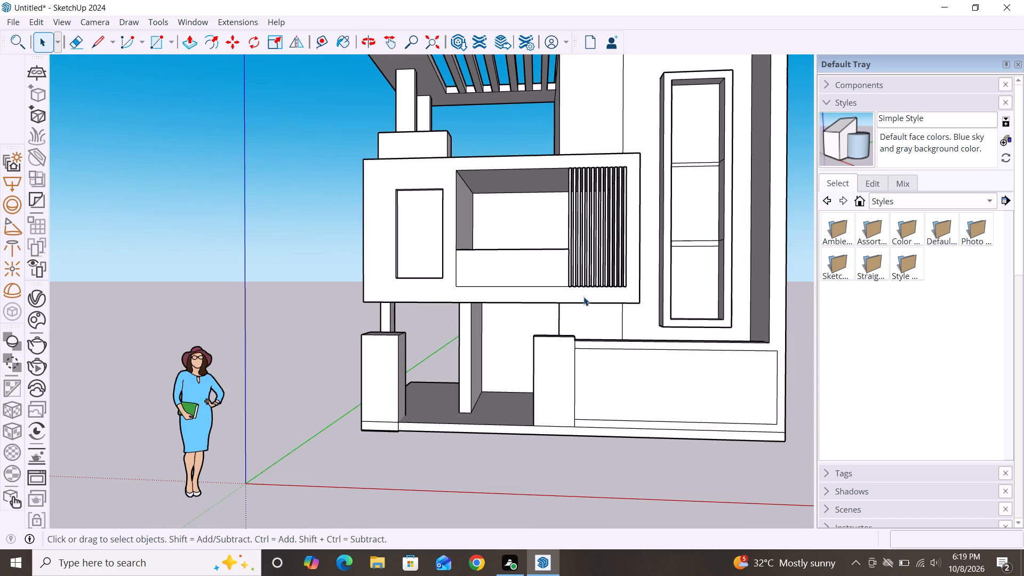
middle_click_drag(583, 297, 622, 333)
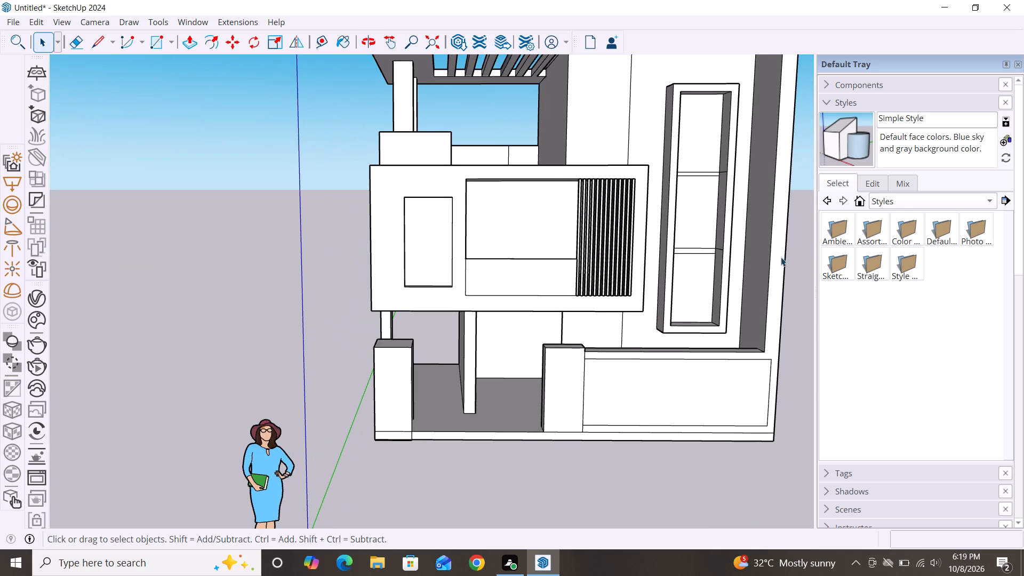
middle_click_drag(525, 250, 534, 193)
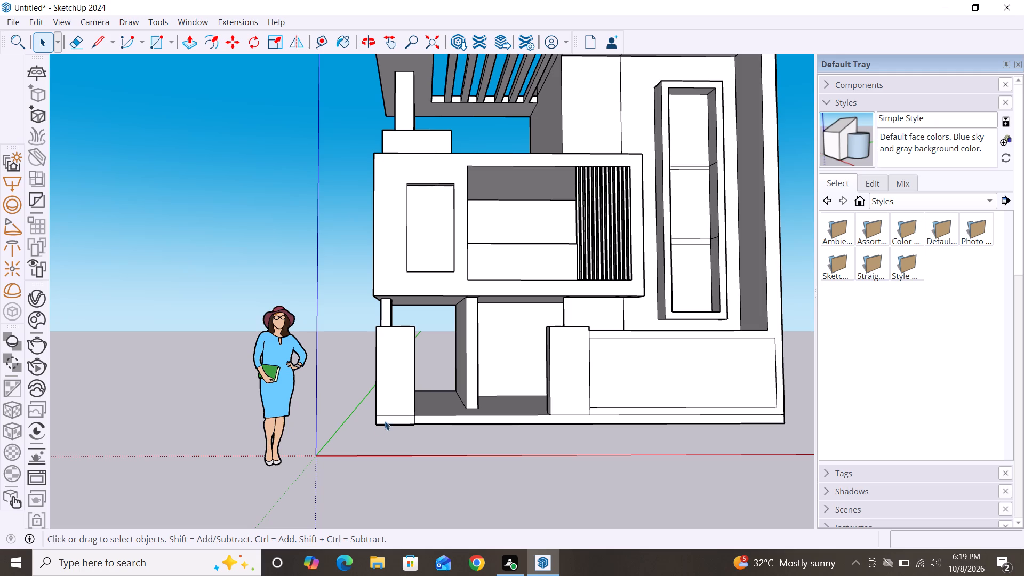
Draw a strip about 8" by 5' 5" along the rear edge of the ground-floor slab, across the open bay beside the back wall.
middle_click_drag(375, 421, 646, 440)
middle_click_drag(328, 500, 562, 494)
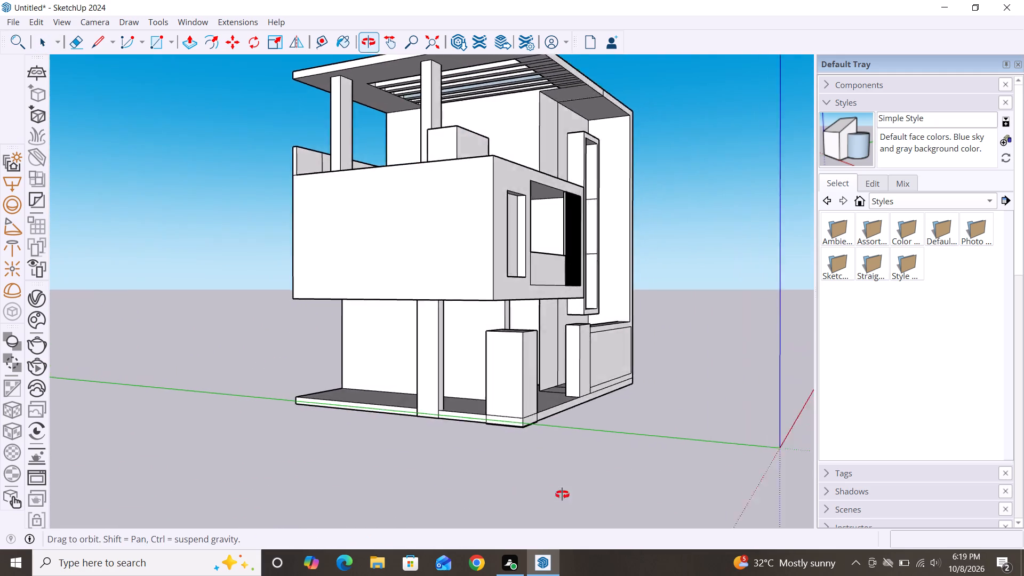
middle_click_drag(562, 494, 750, 486)
scroll(438, 359, "down", 1)
middle_click_drag(418, 431, 636, 463)
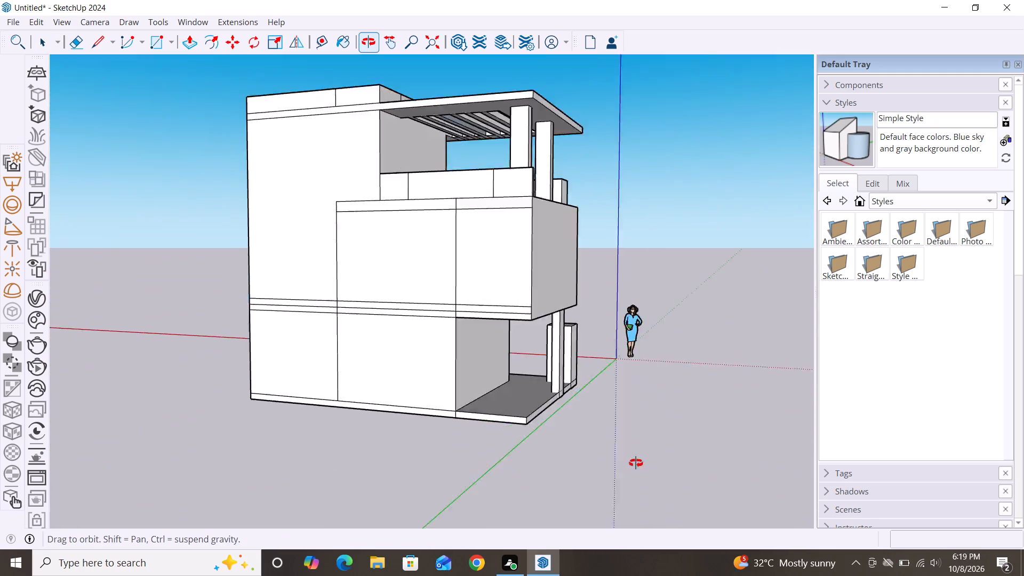
middle_click_drag(636, 463, 678, 444)
scroll(551, 410, "up", 8)
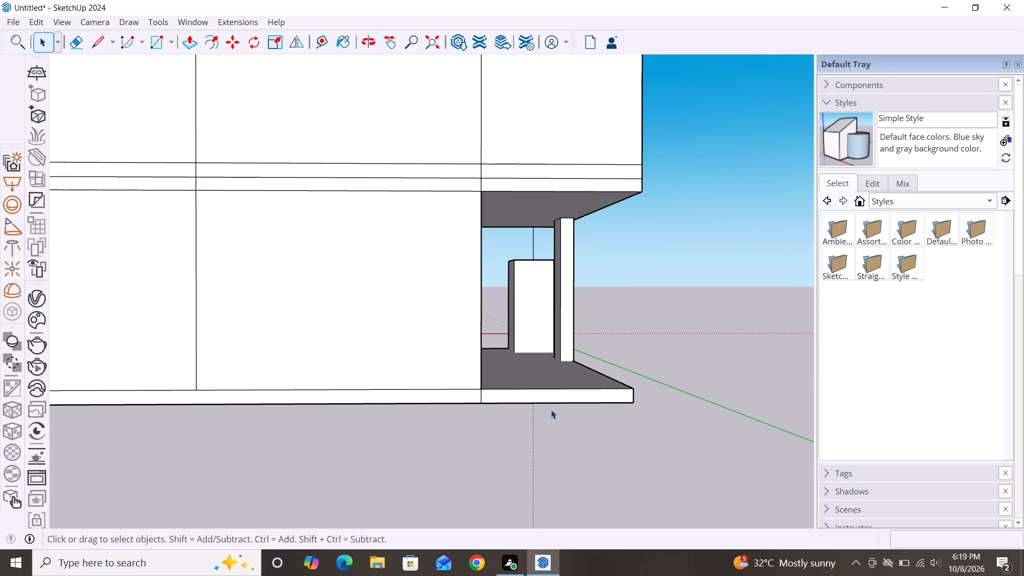
key("r")
scroll(470, 382, "up", 5)
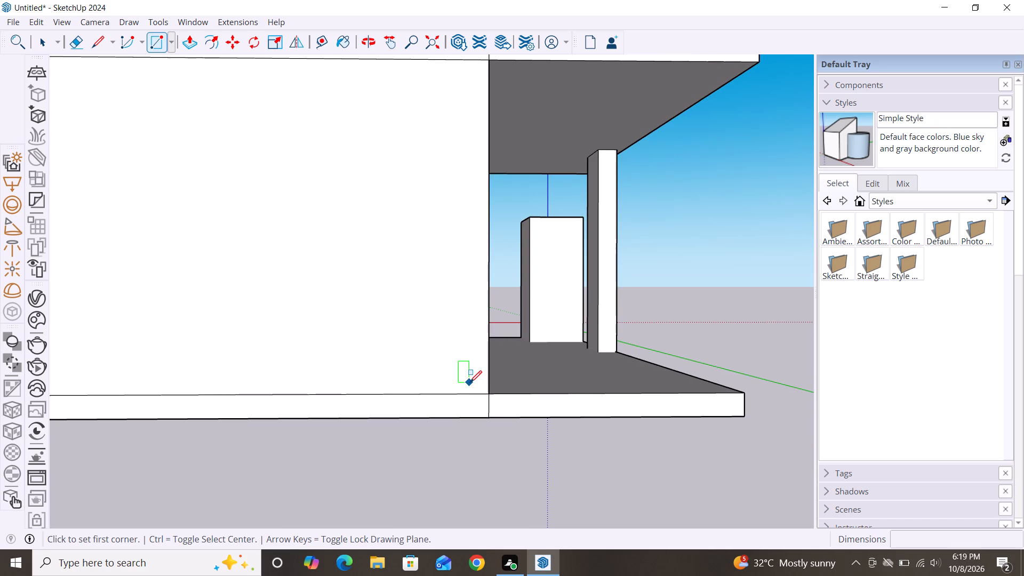
left_click(491, 394)
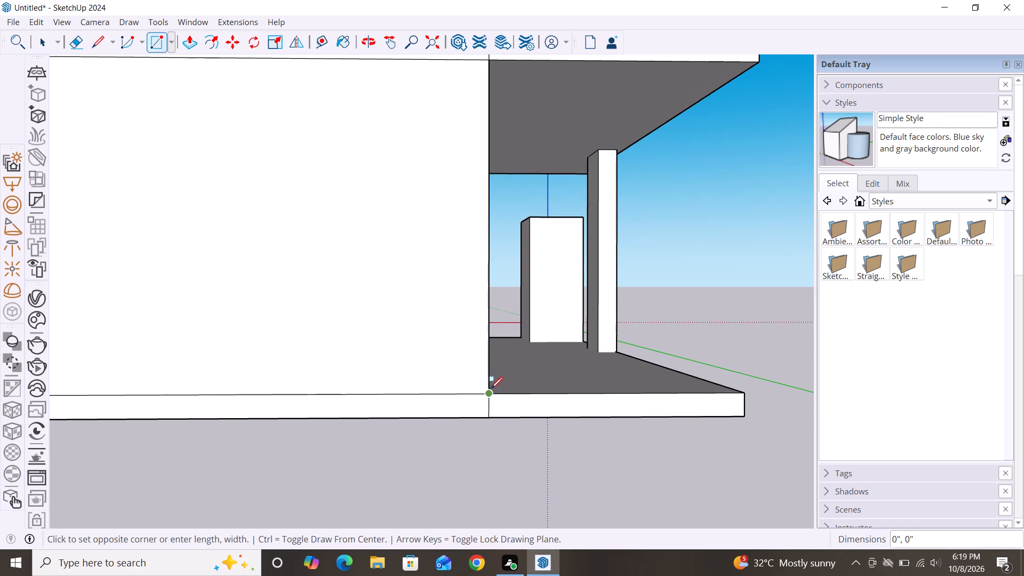
left_click(495, 380)
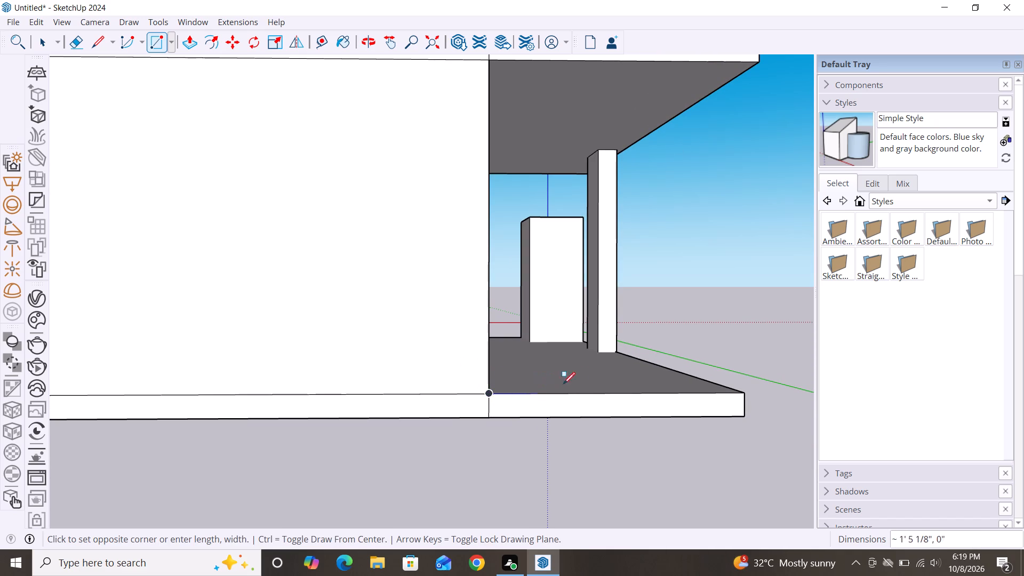
left_click(731, 388)
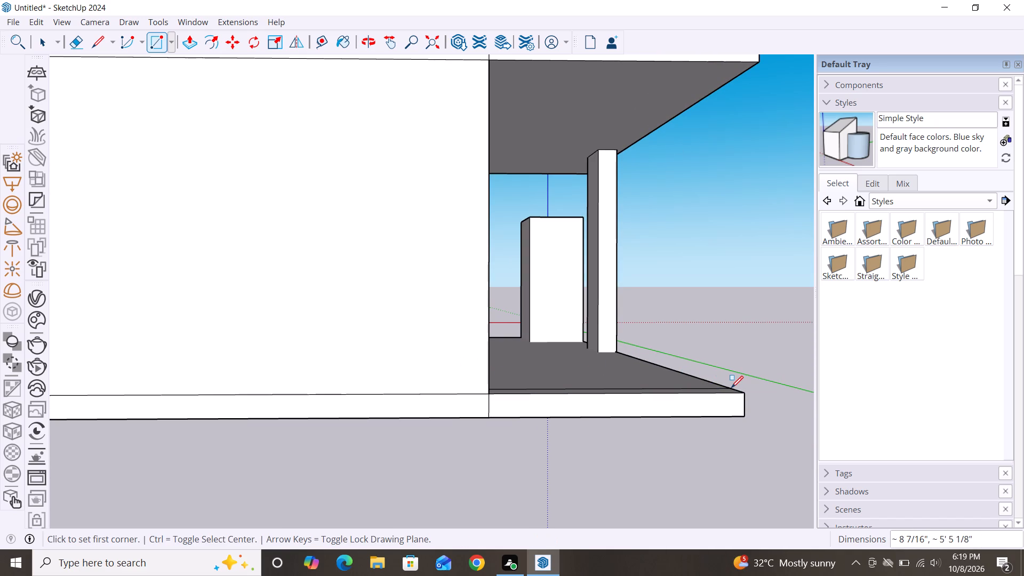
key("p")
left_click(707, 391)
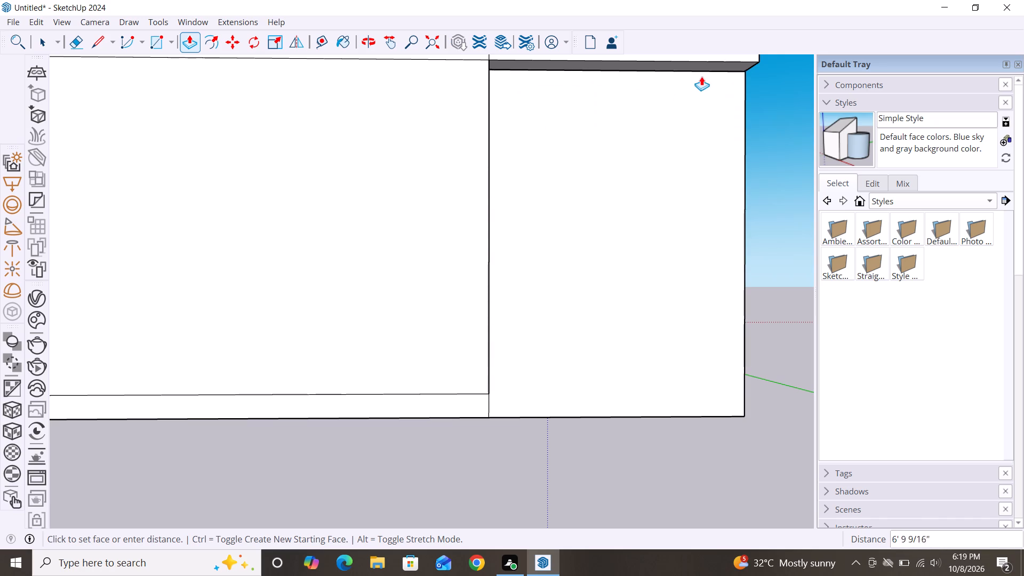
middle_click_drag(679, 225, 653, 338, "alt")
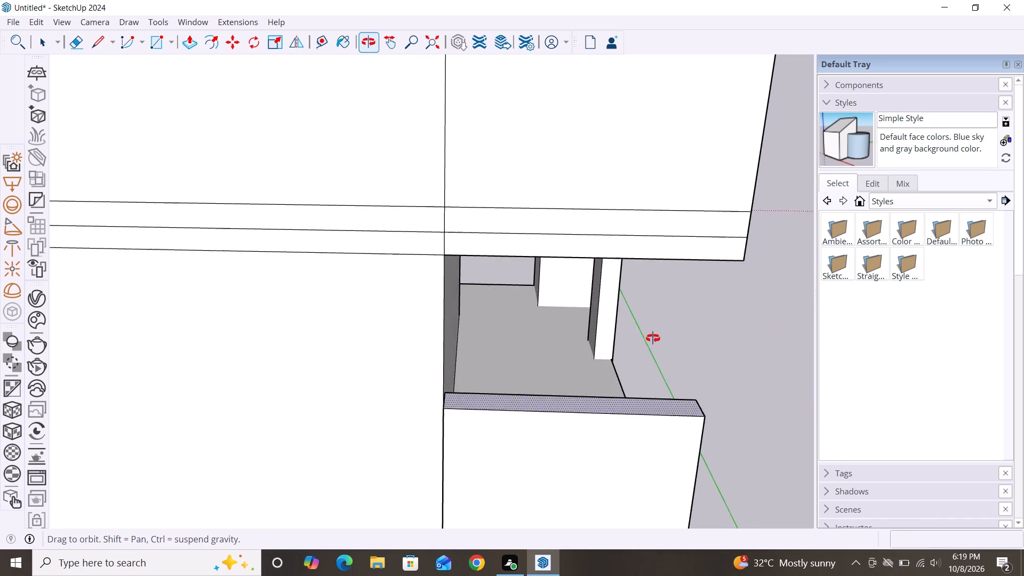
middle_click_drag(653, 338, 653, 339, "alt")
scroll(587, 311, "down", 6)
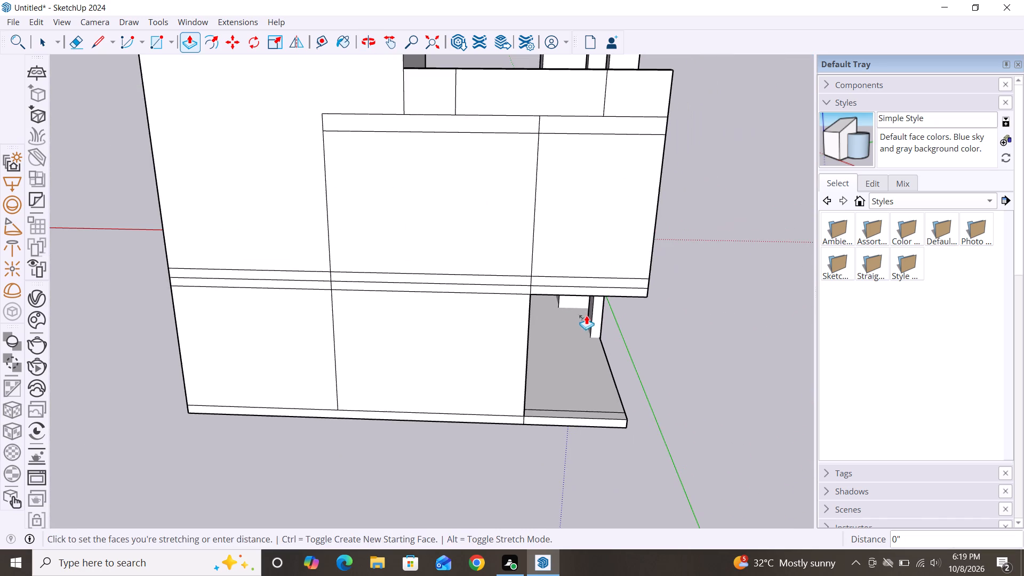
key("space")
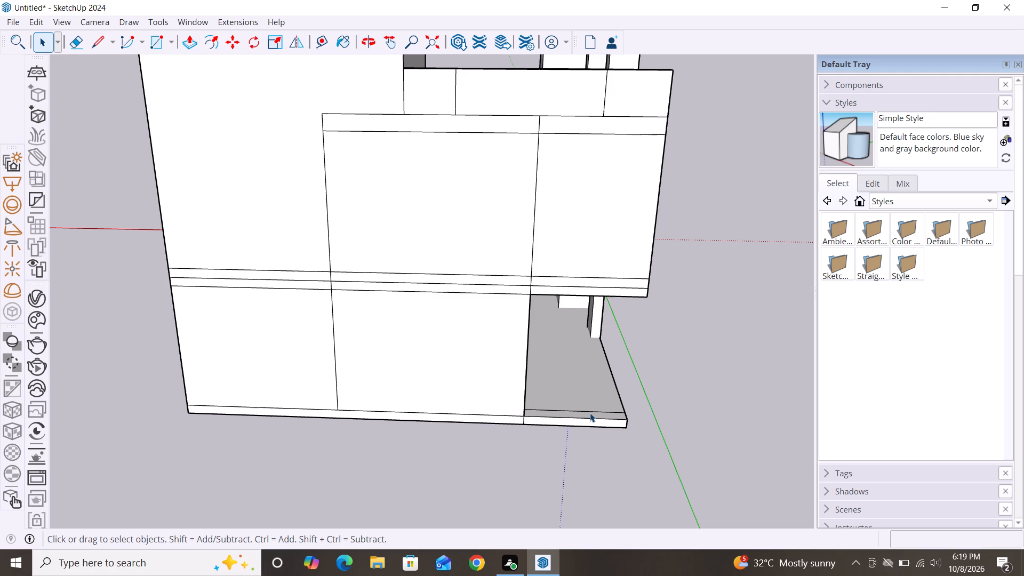
Push/Pull the floor strip up 7' to the underside of the upper floor, forming a wall that closes the rear bay.
type("p")
left_click(590, 414)
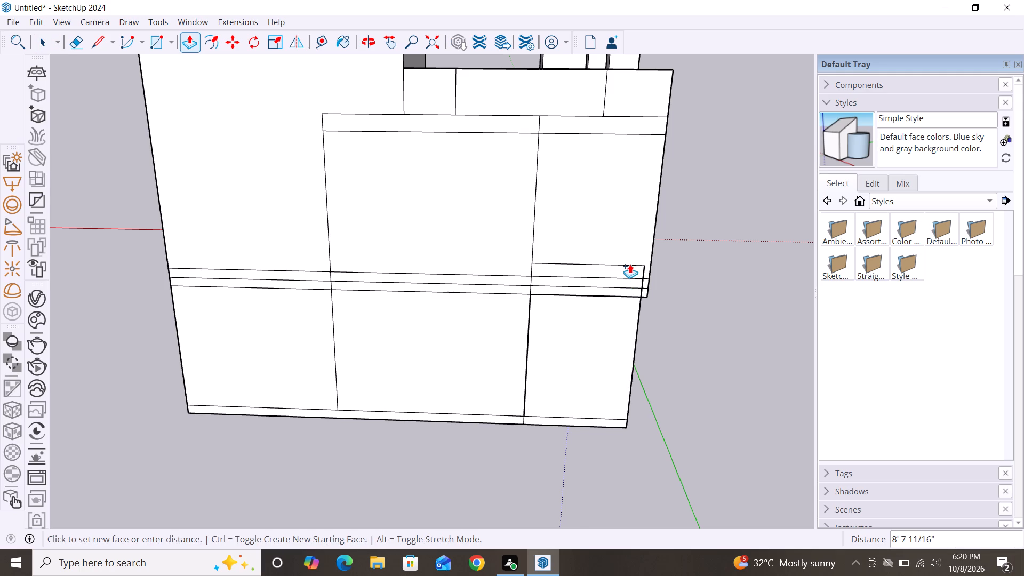
left_click(647, 295)
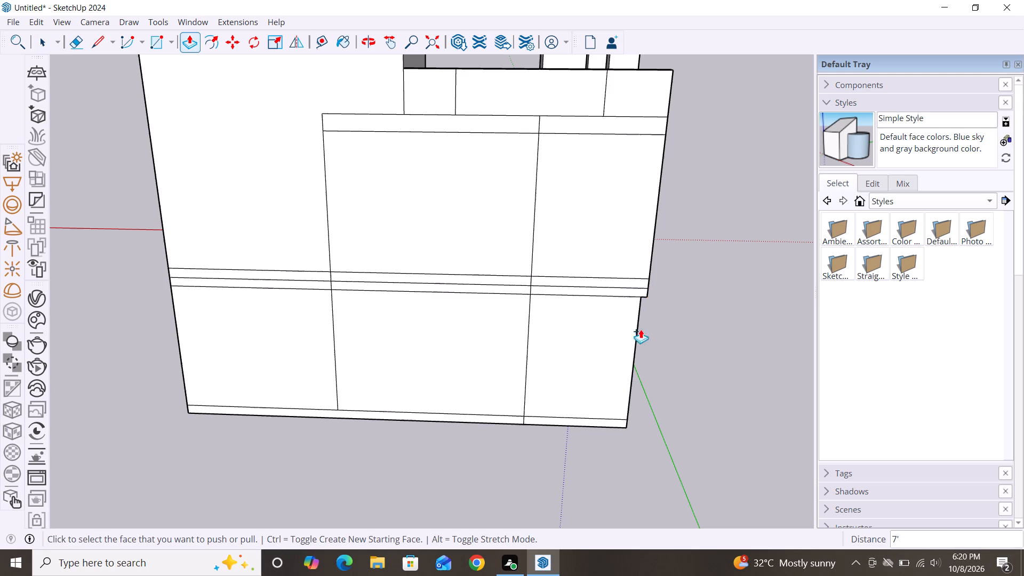
key("space")
Push/Pull the new rear wall's inner face back about 2 5/8", making the wall thinner.
scroll(644, 278, "down", 6)
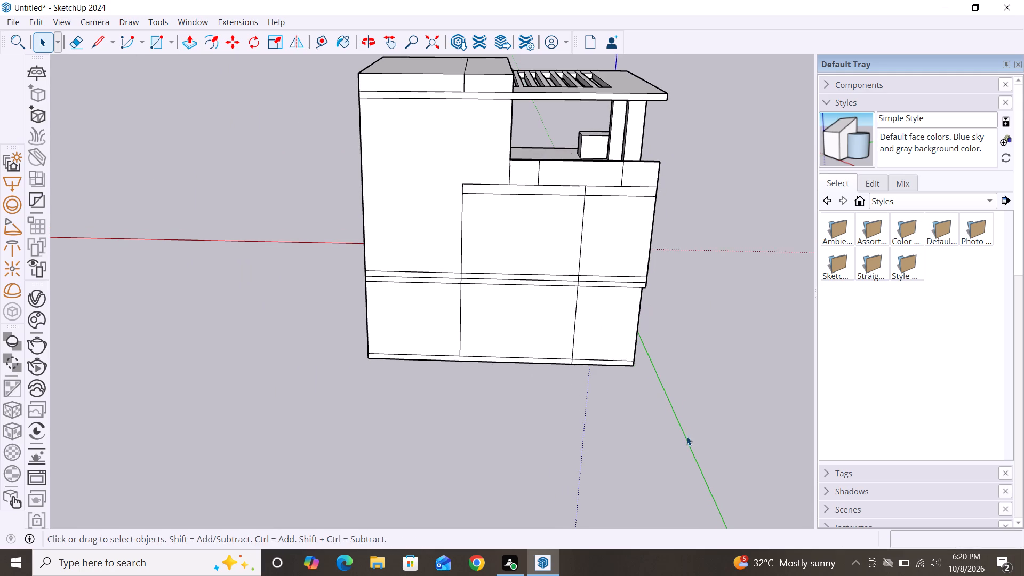
middle_click_drag(686, 437, 165, 348, "alt")
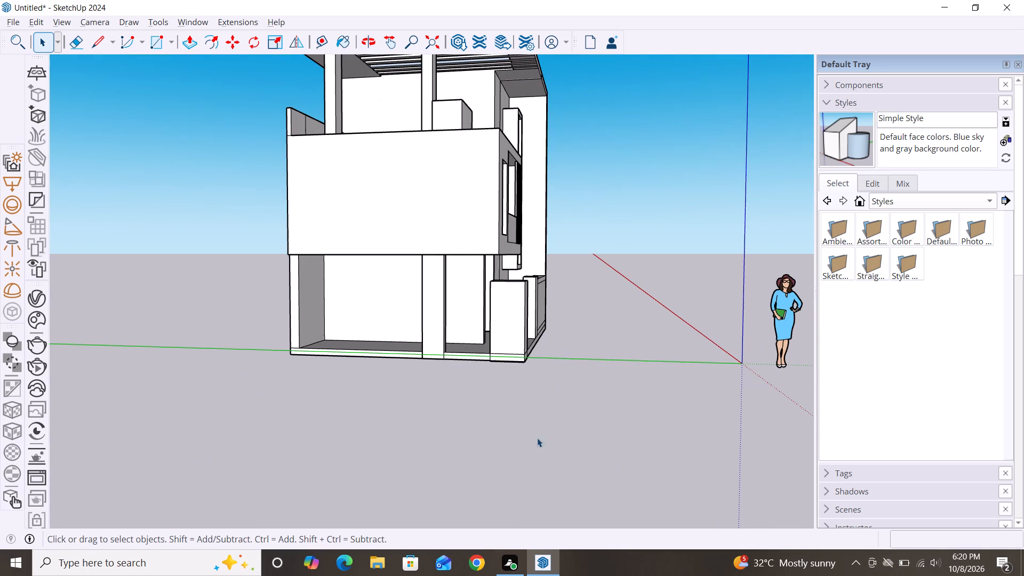
key("p")
left_click(310, 316)
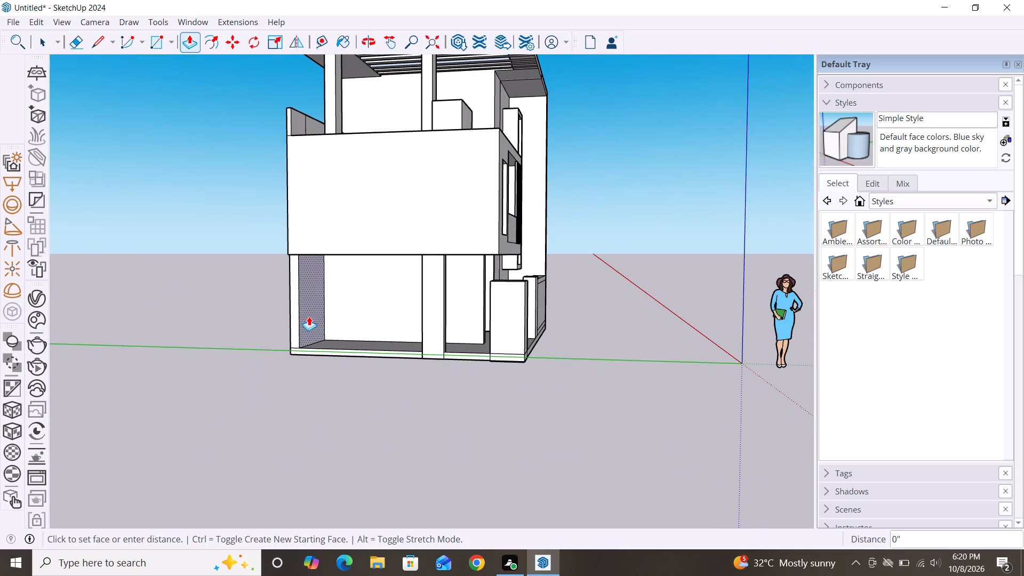
left_click(307, 317)
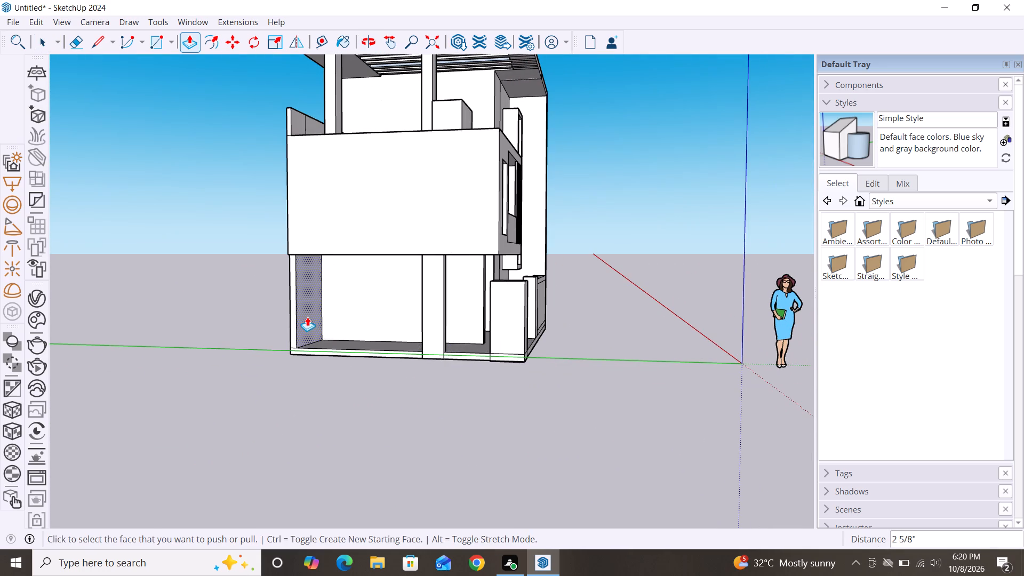
key("space")
scroll(371, 253, "down", 6)
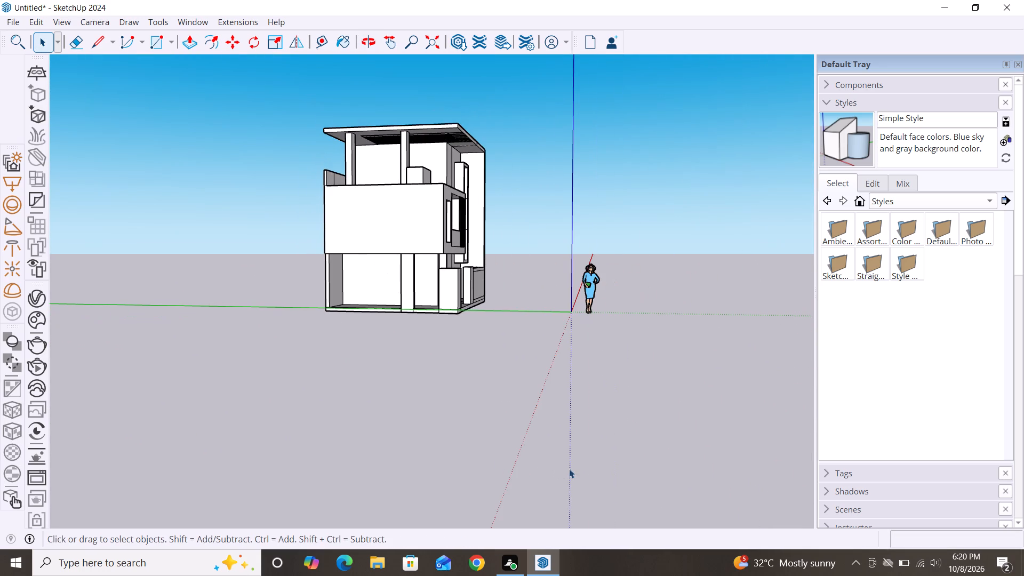
Examine the house from the front and the open side, checking the ground-floor bay, column and slab.
middle_click_drag(569, 469, 186, 446, "alt")
scroll(562, 421, "down", 1)
middle_click_drag(563, 421, 373, 434, "alt")
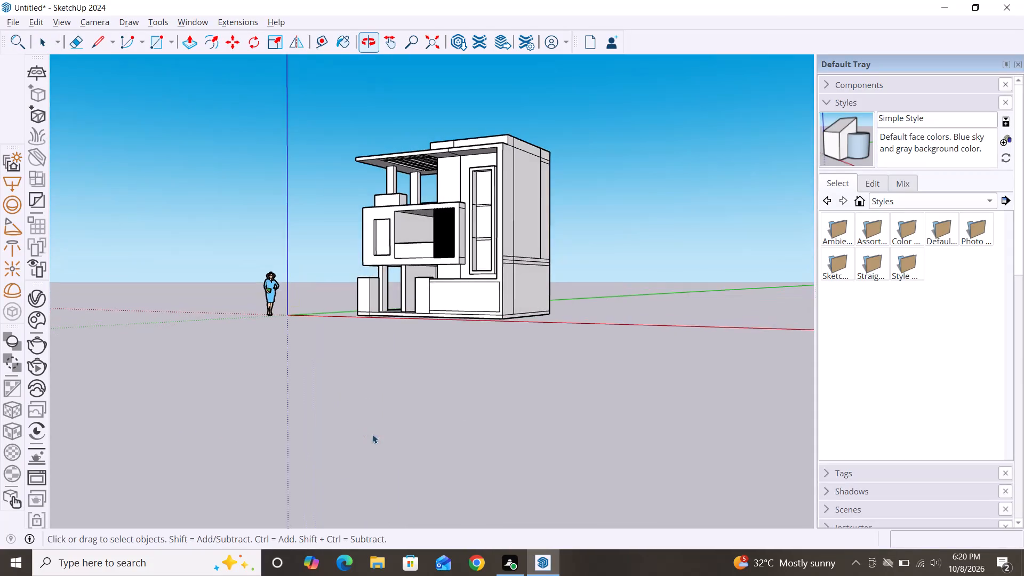
middle_click_drag(448, 444, 657, 490, "alt")
scroll(432, 308, "up", 5)
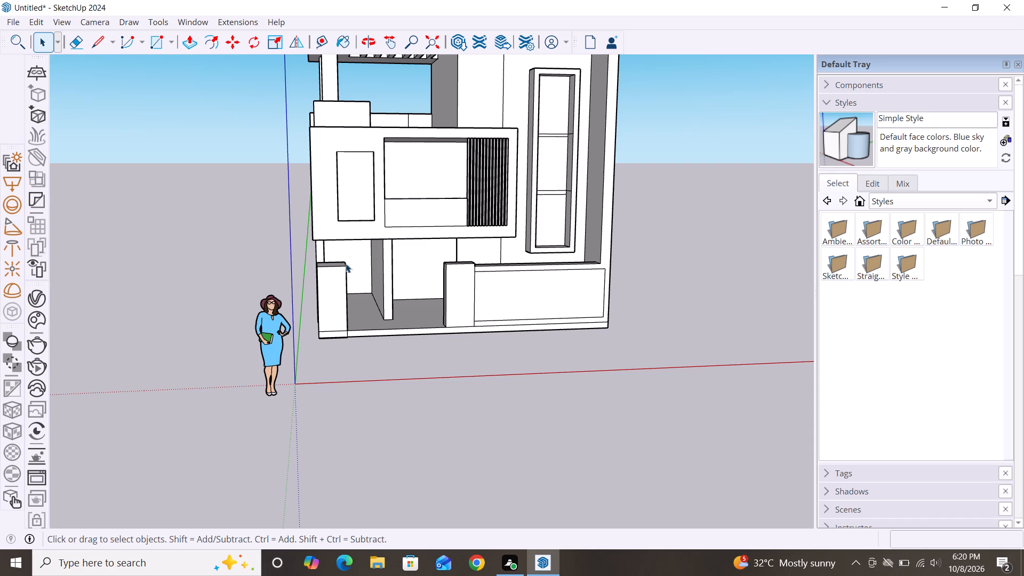
middle_click_drag(363, 363, 619, 362)
scroll(371, 349, "up", 2)
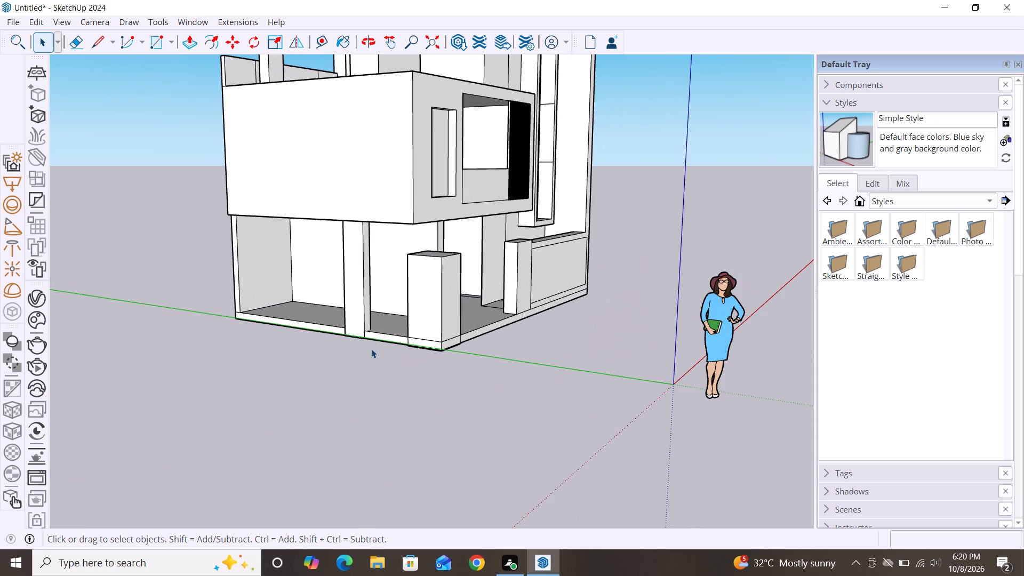
middle_click_drag(343, 302, 342, 288)
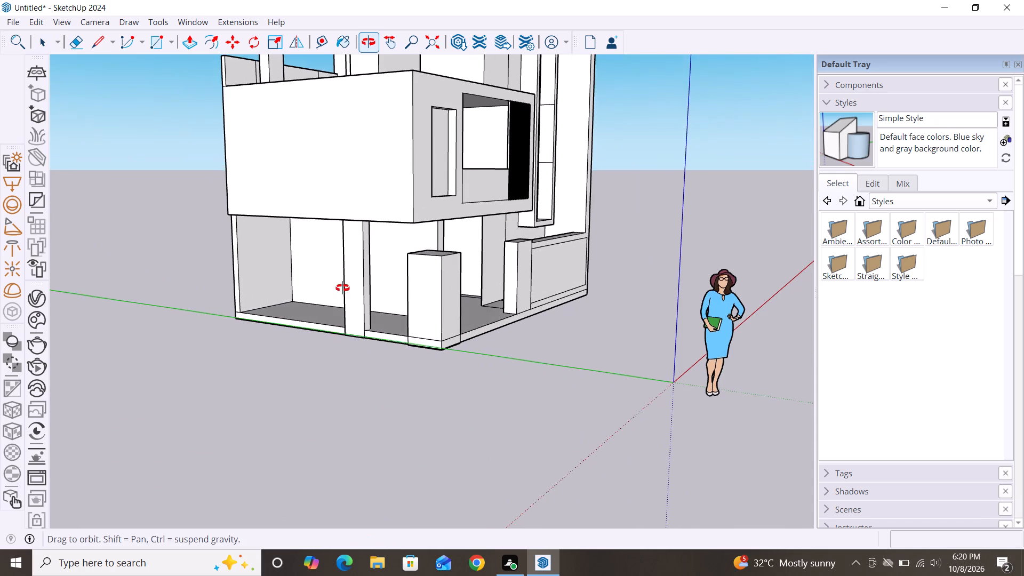
middle_click_drag(342, 288, 318, 245)
scroll(318, 245, "up", 4)
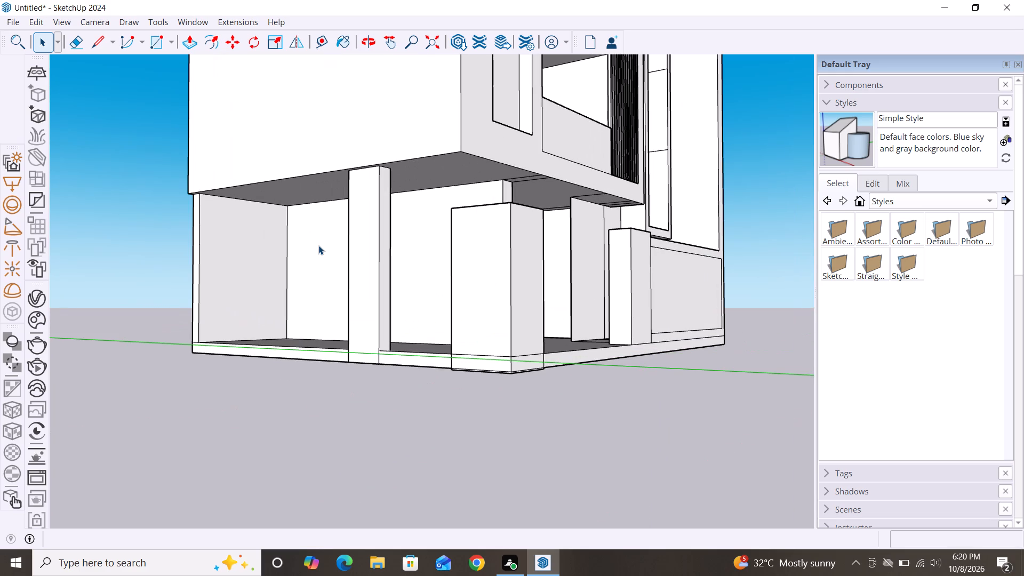
scroll(345, 237, "down", 1)
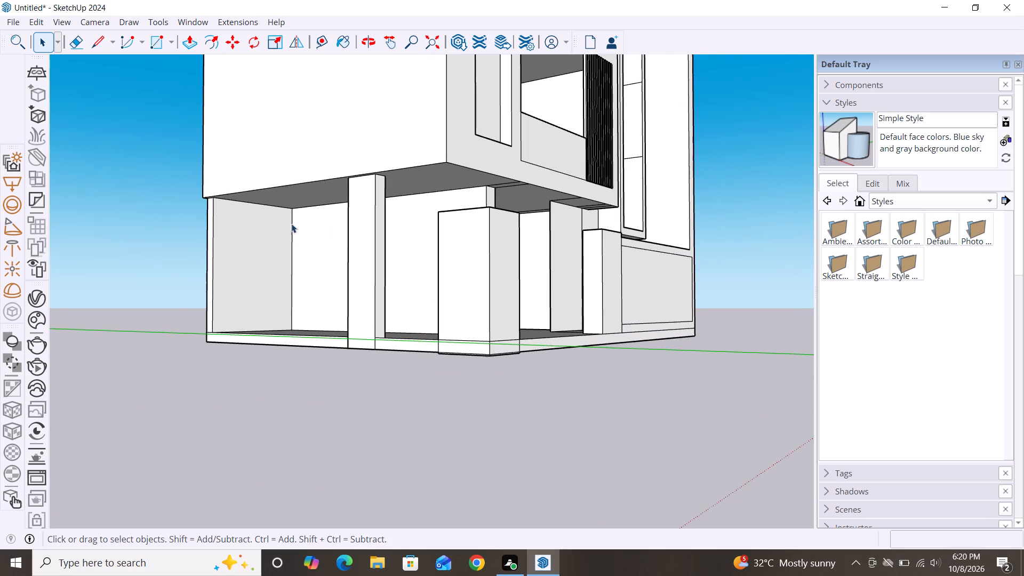
scroll(309, 375, "down", 1)
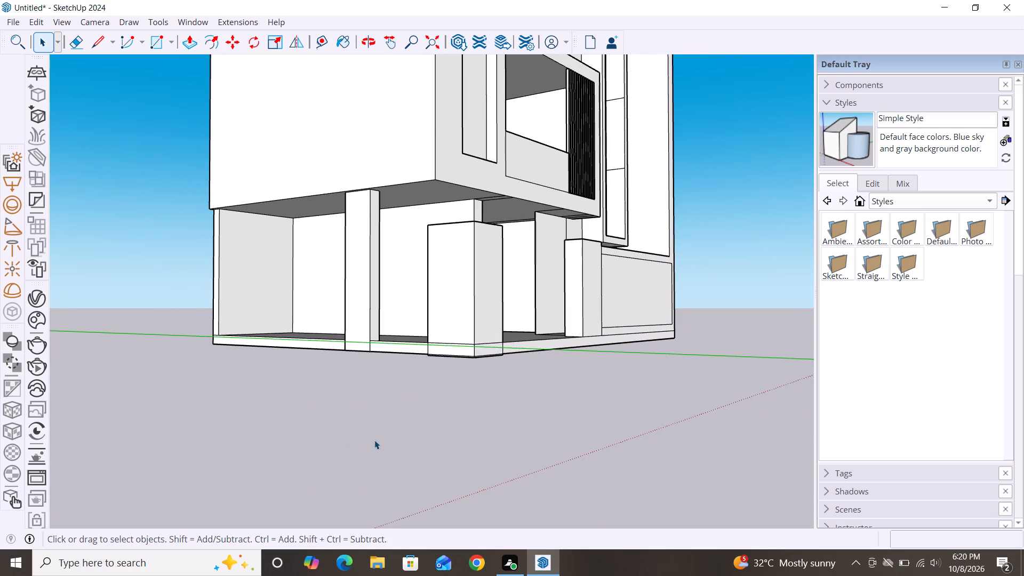
scroll(391, 339, "down", 2)
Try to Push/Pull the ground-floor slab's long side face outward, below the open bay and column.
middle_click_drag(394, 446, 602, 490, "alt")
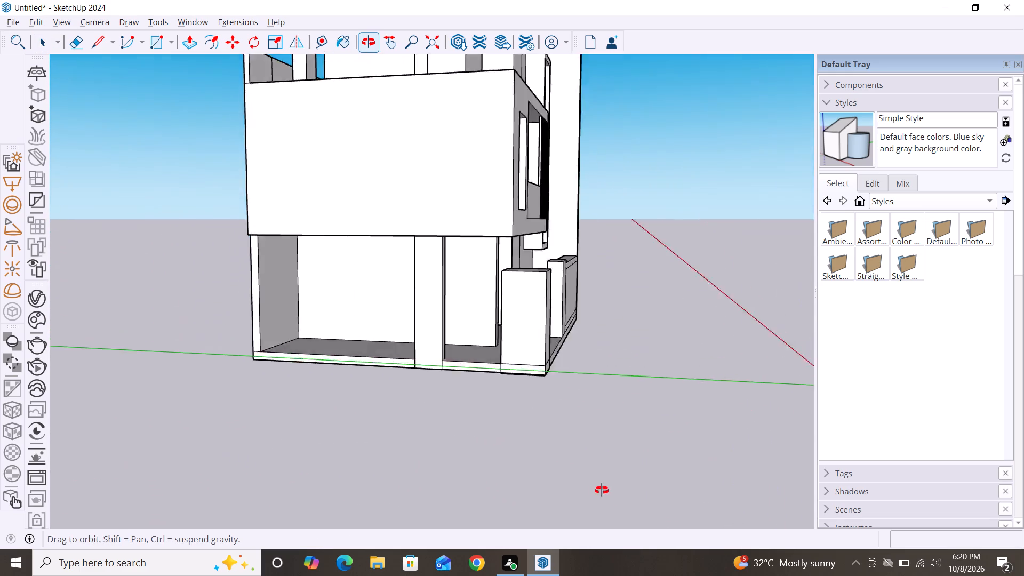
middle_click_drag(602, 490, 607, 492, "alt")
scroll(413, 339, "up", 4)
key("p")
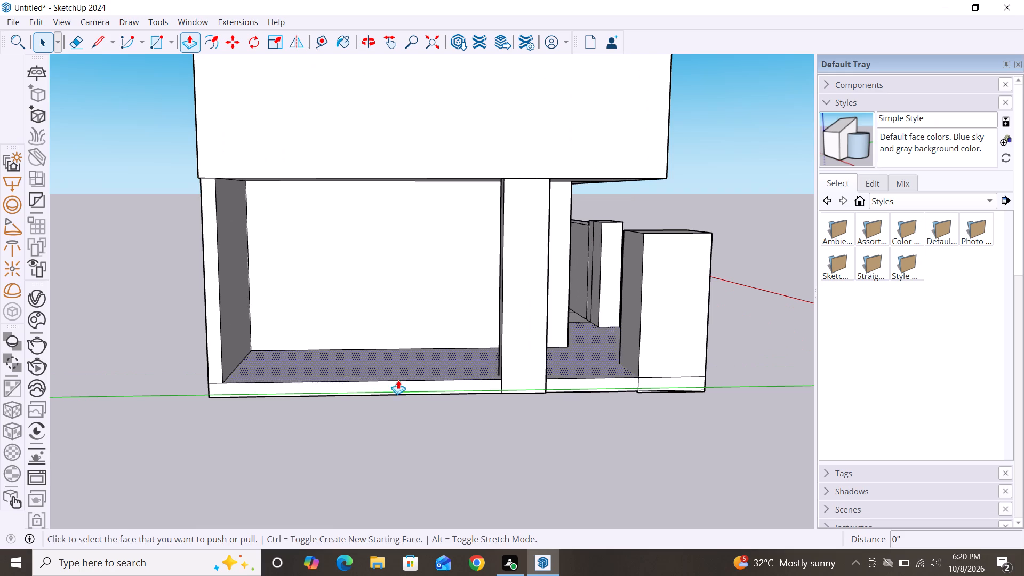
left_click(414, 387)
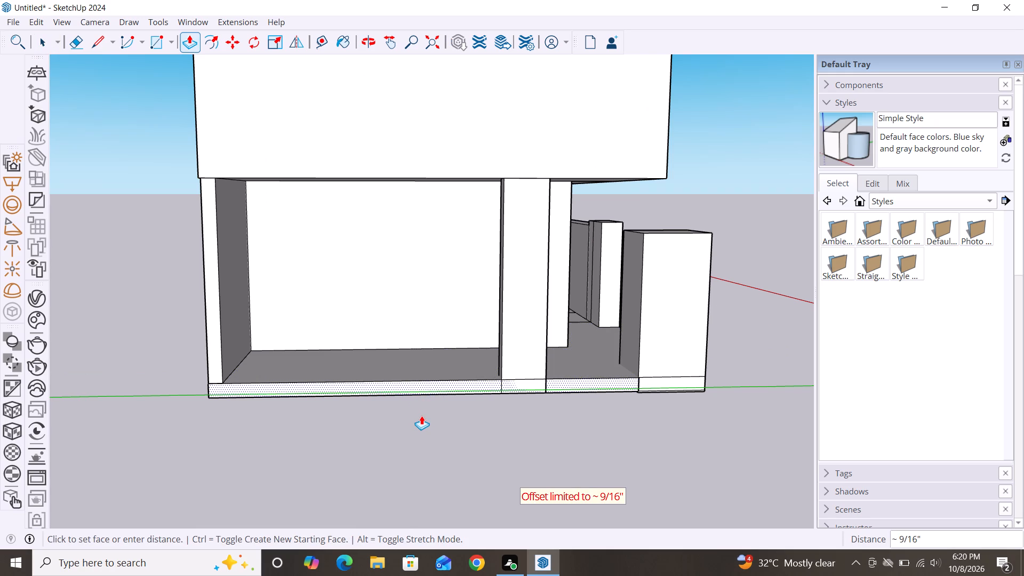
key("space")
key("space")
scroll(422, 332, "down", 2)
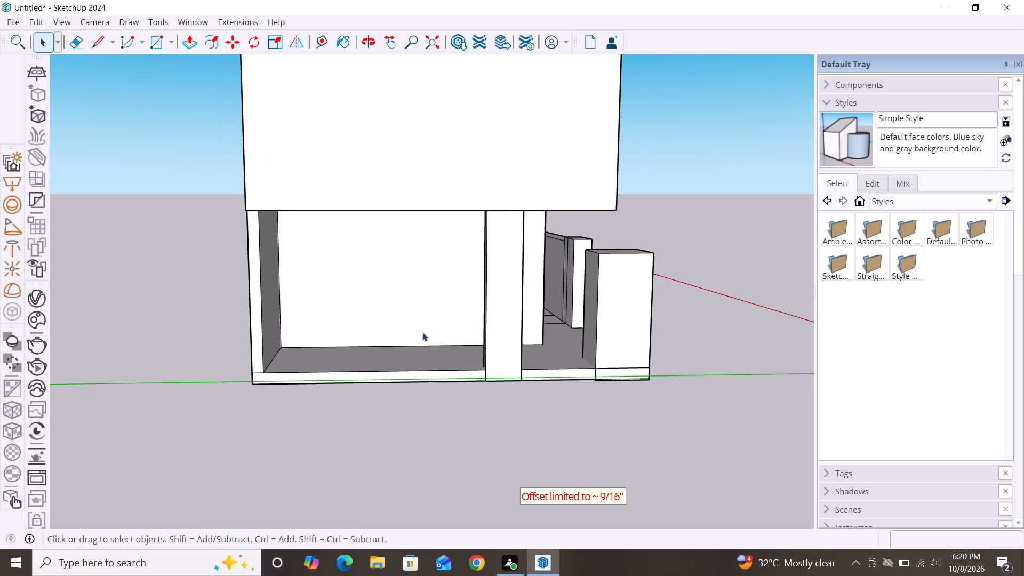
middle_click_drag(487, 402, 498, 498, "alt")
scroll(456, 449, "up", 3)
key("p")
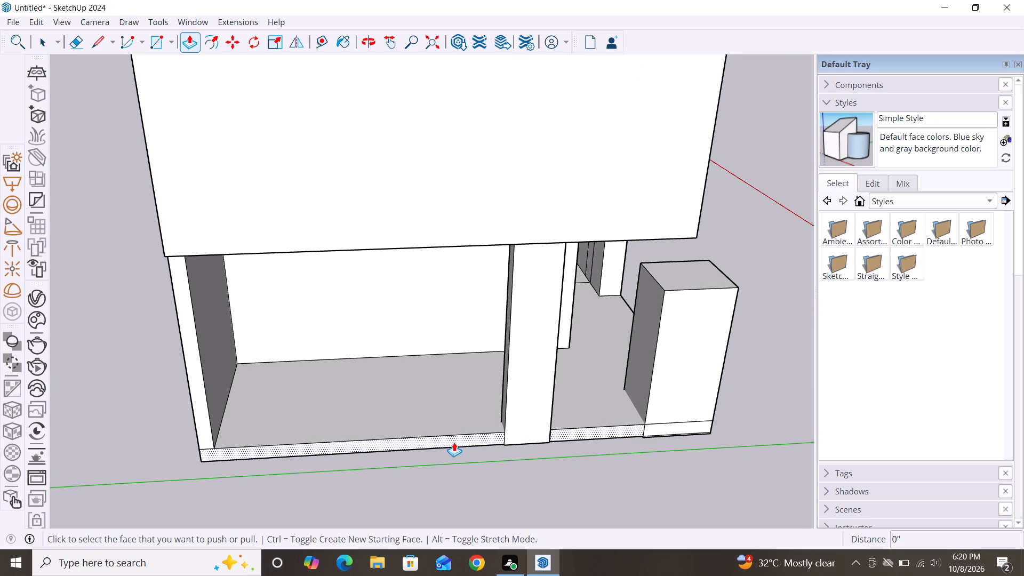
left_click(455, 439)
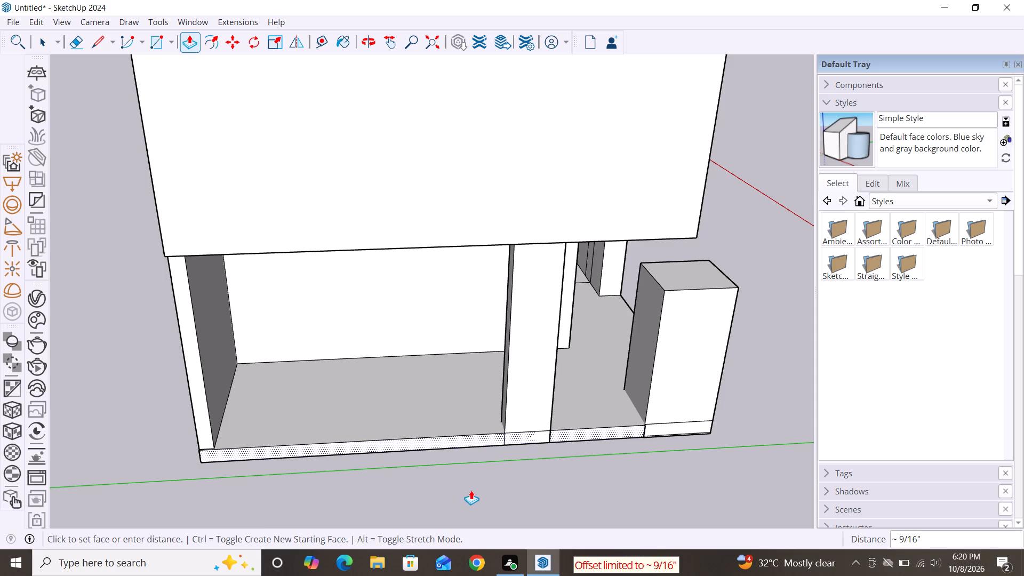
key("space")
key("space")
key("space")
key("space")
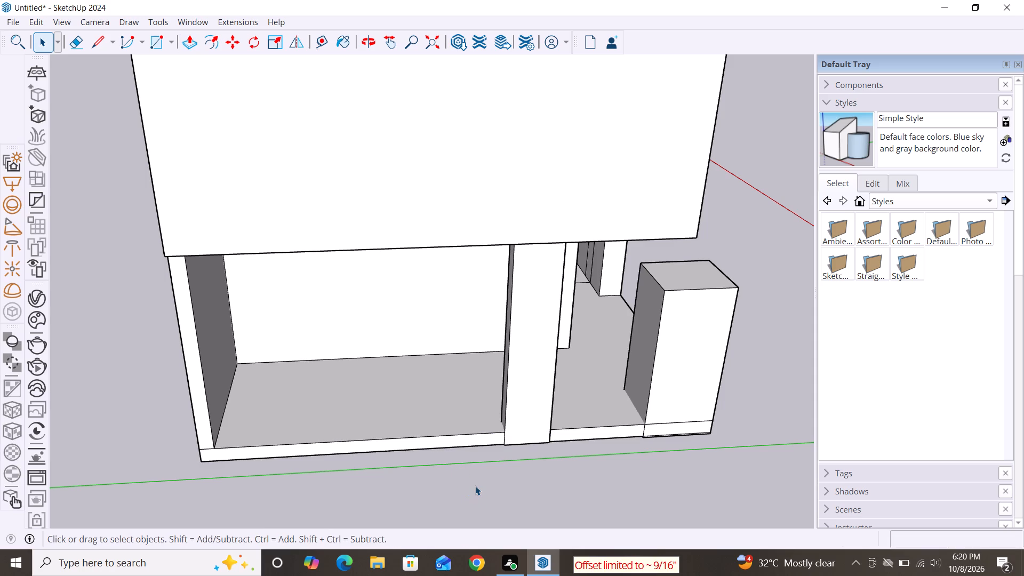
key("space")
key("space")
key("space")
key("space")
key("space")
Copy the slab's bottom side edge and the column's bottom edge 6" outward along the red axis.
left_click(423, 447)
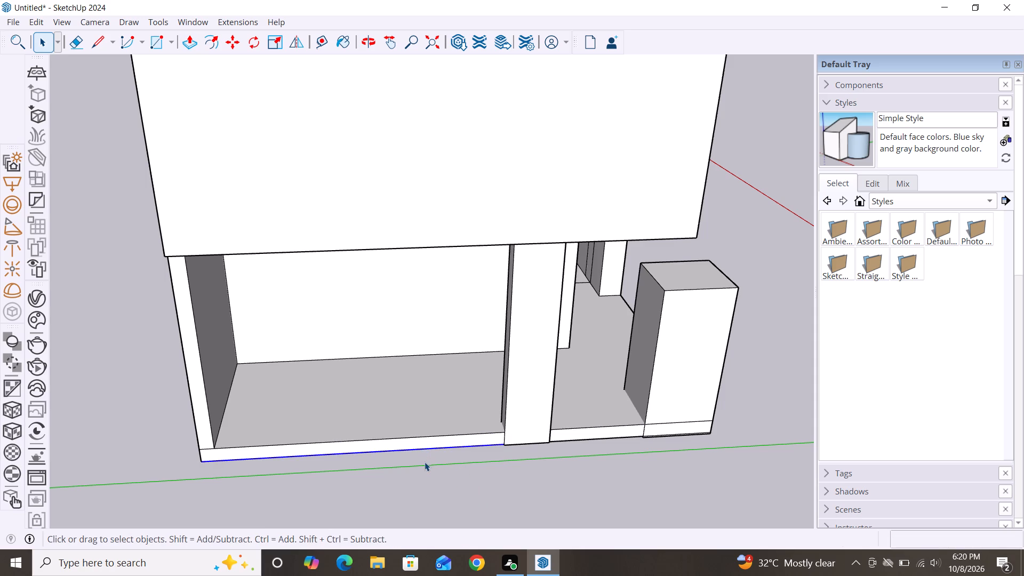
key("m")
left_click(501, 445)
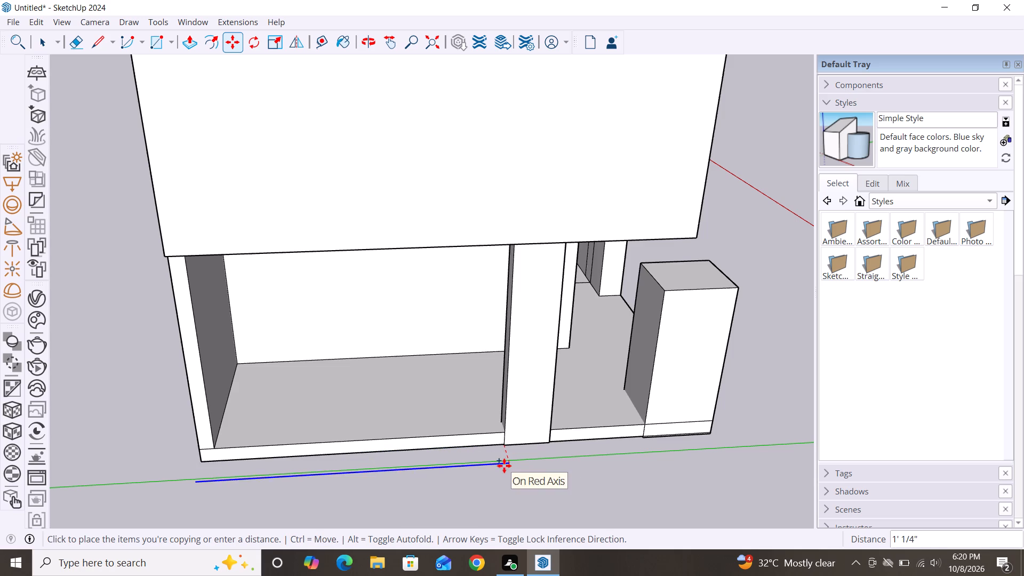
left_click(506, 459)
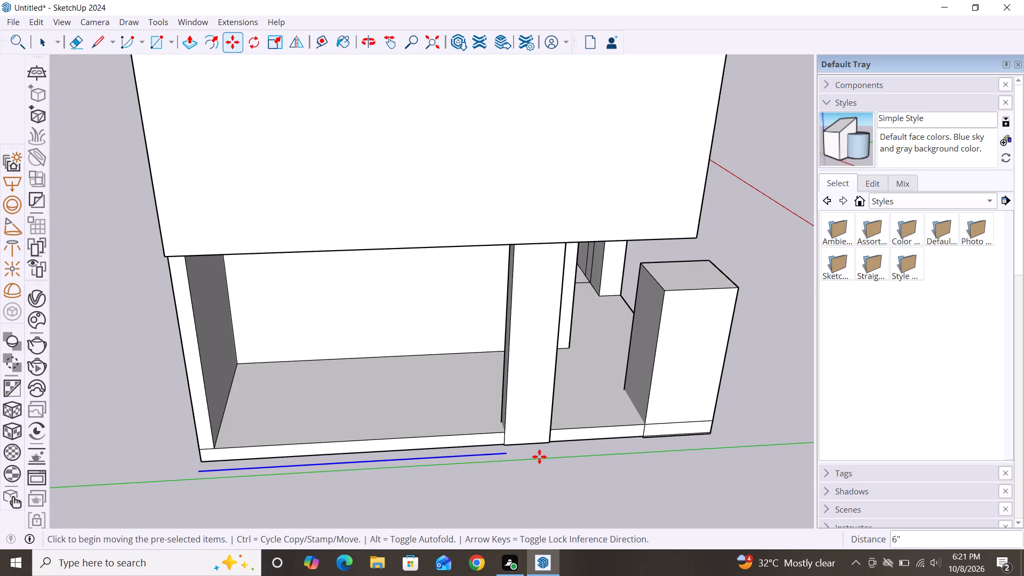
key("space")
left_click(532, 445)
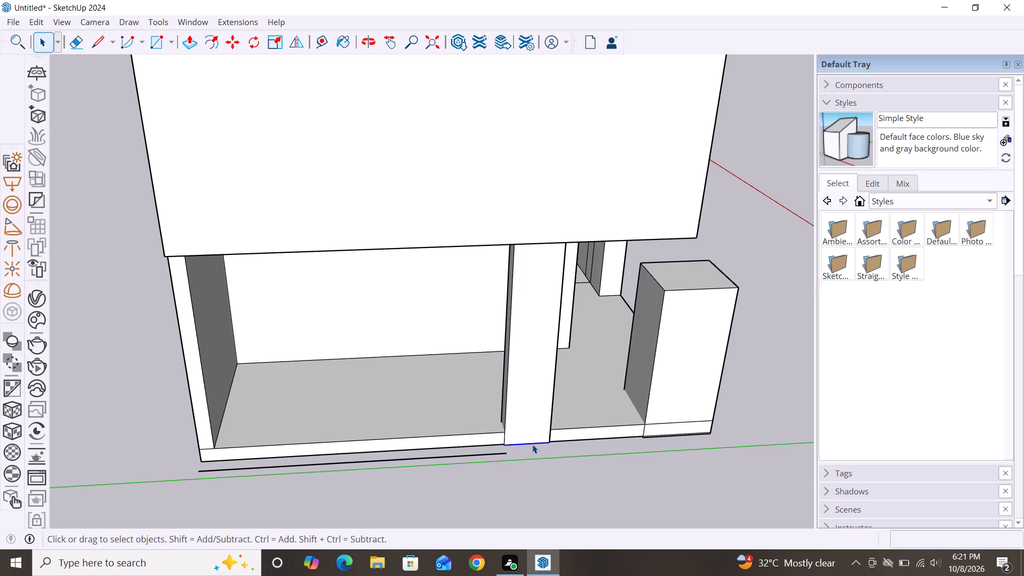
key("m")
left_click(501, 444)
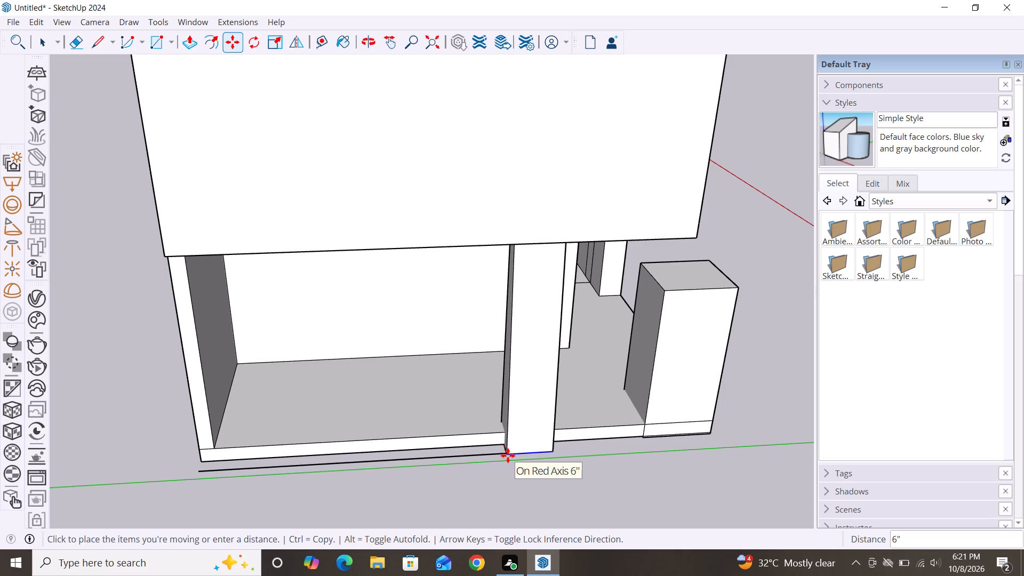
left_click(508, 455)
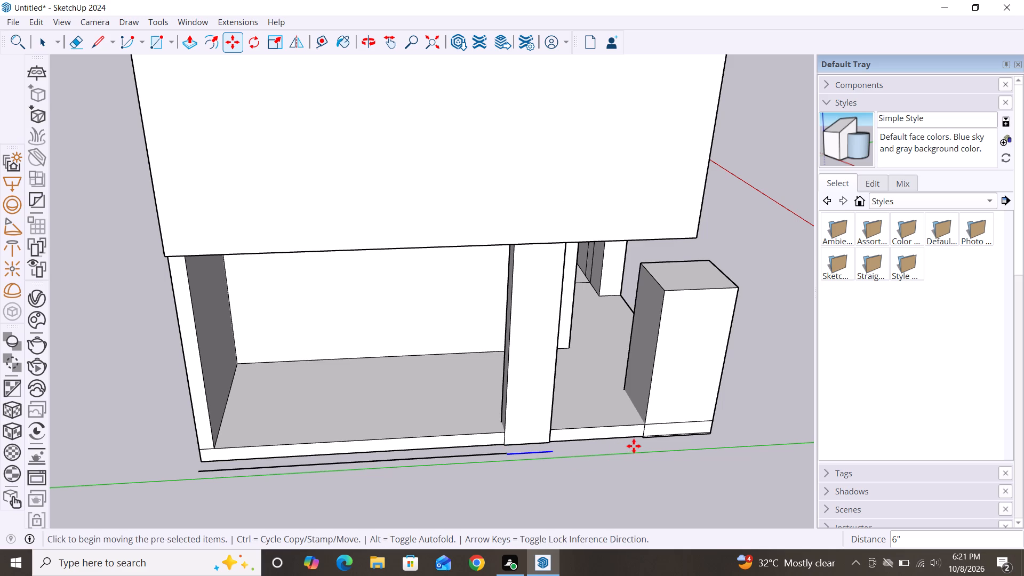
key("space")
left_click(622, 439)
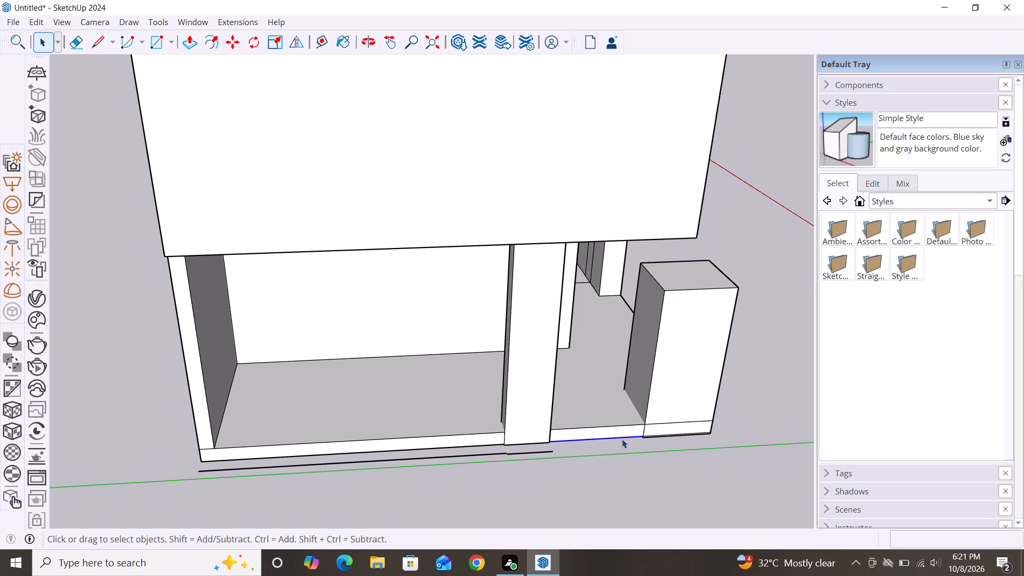
Undo both edge copies together with the rear wall's thinning and extrusion, going back to the flat floor strip.
key("ctrl+z")
key("ctrl+z")
key("ctrl+z")
key("ctrl+z")
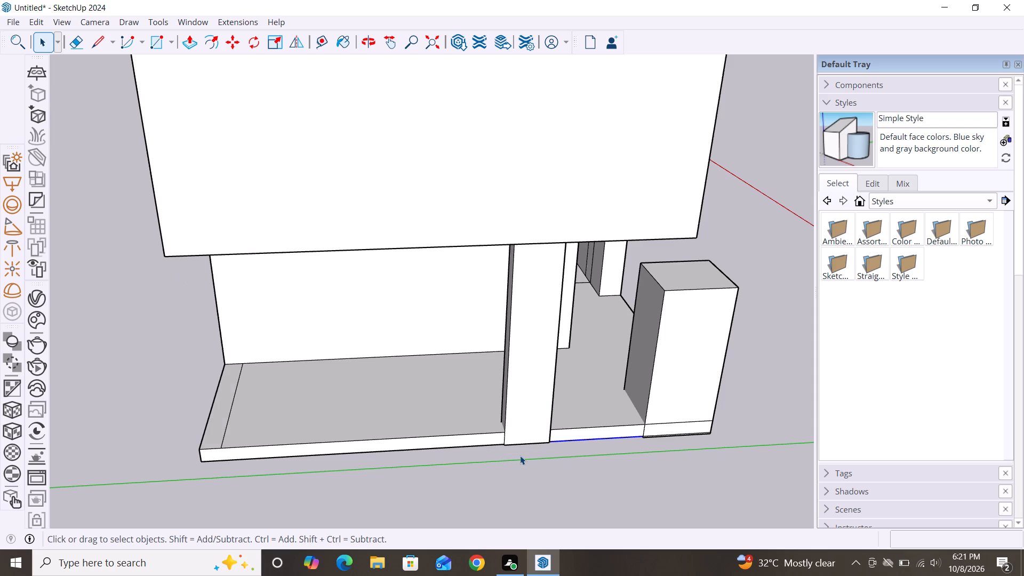
left_click(624, 475)
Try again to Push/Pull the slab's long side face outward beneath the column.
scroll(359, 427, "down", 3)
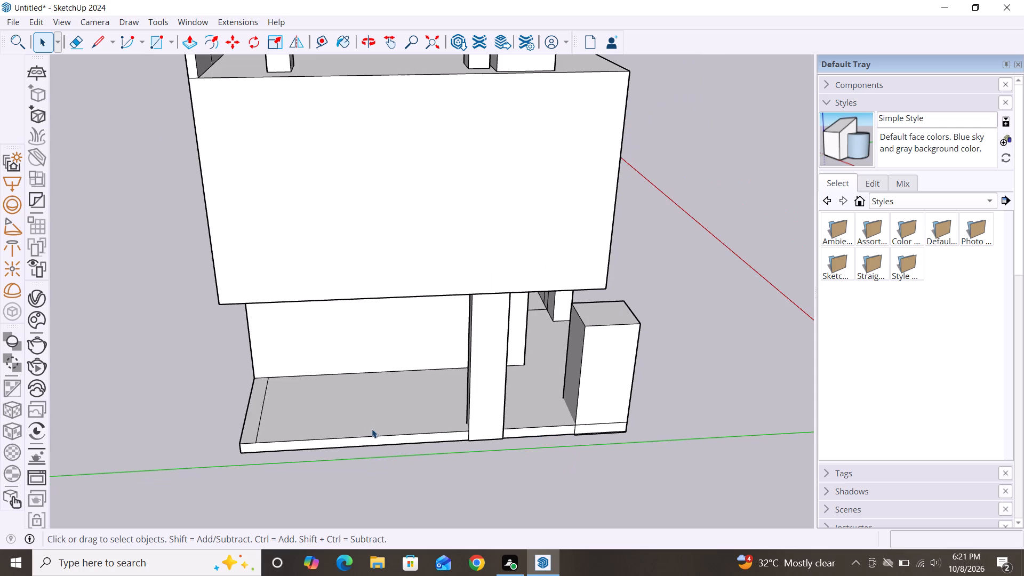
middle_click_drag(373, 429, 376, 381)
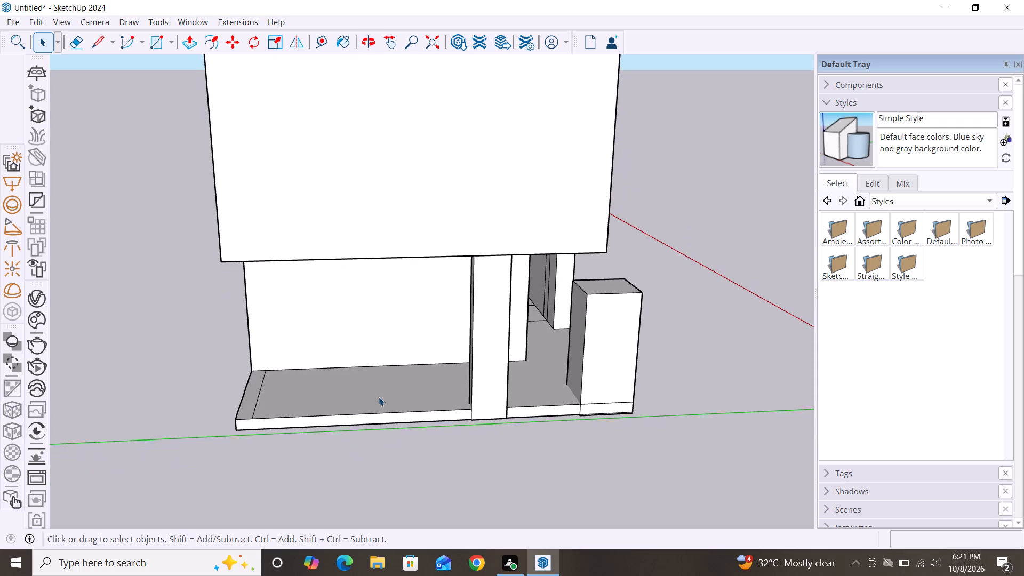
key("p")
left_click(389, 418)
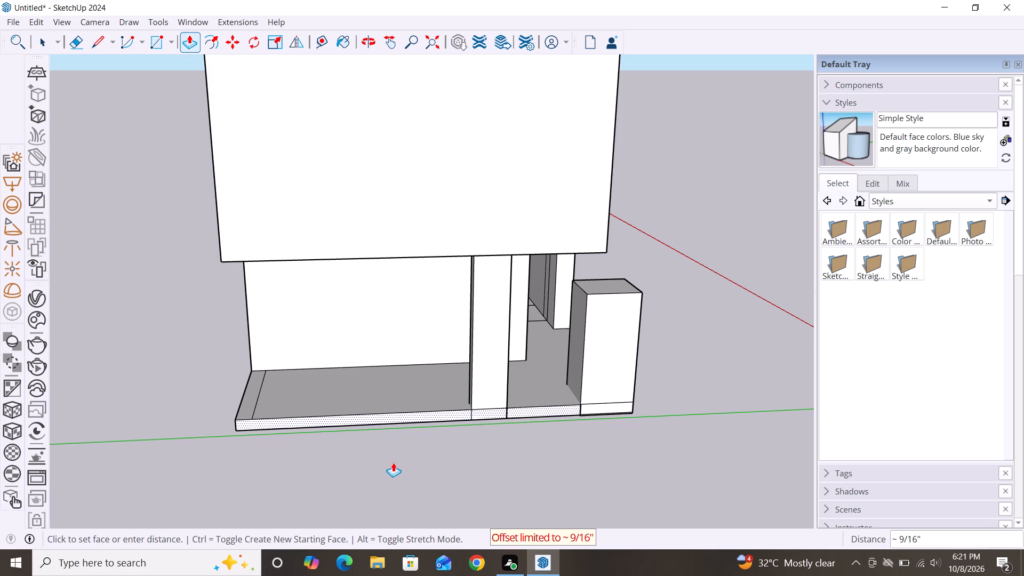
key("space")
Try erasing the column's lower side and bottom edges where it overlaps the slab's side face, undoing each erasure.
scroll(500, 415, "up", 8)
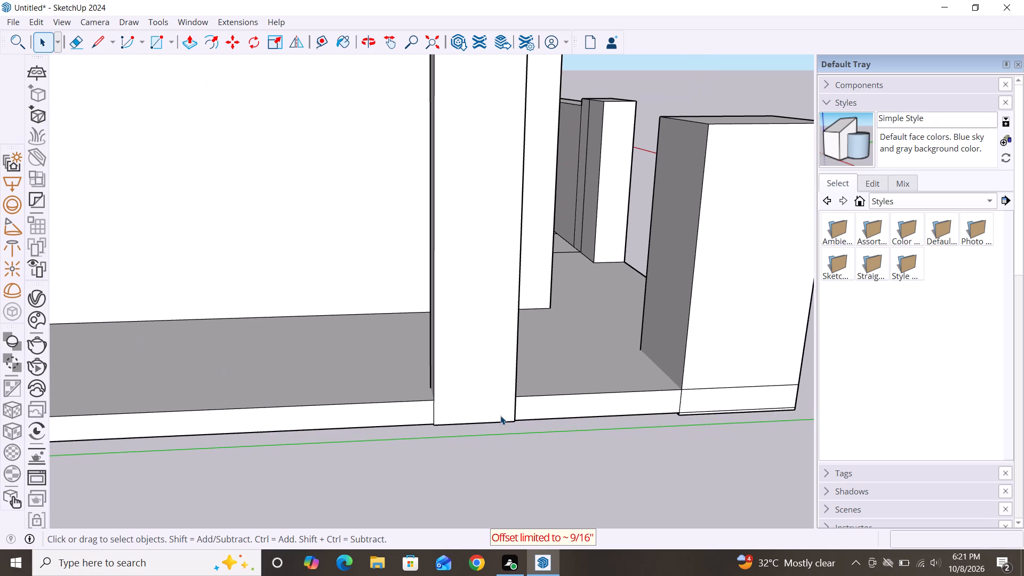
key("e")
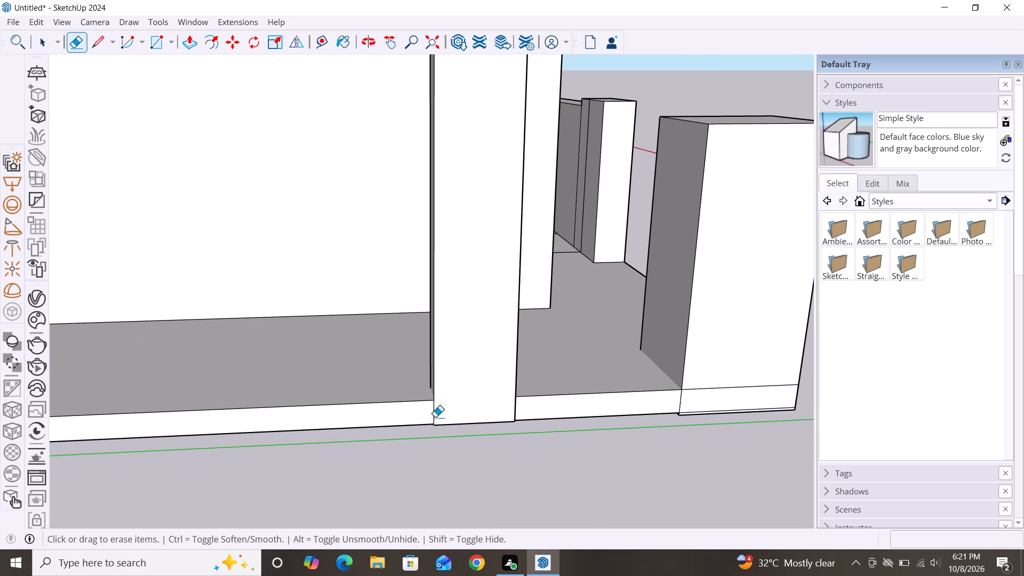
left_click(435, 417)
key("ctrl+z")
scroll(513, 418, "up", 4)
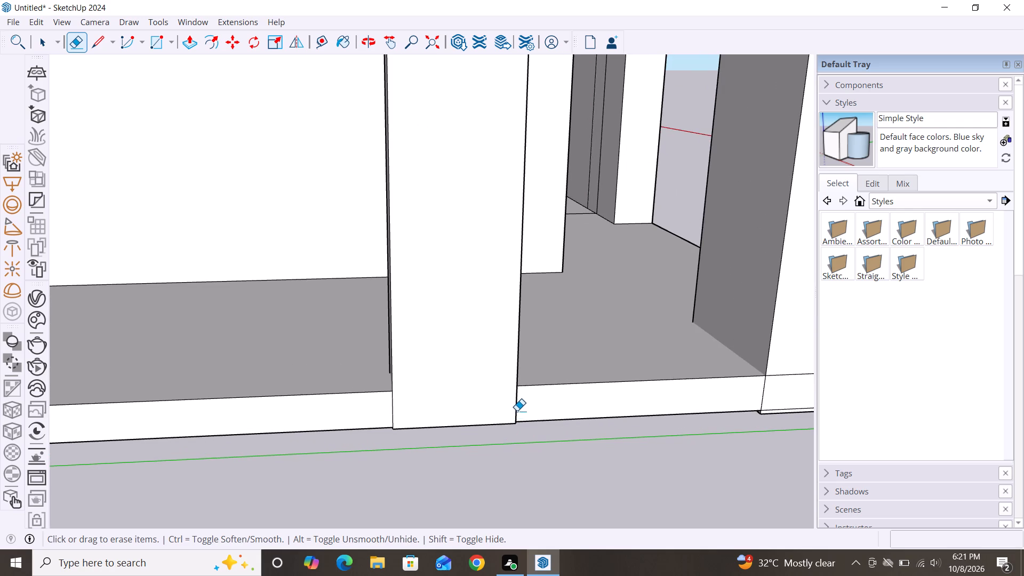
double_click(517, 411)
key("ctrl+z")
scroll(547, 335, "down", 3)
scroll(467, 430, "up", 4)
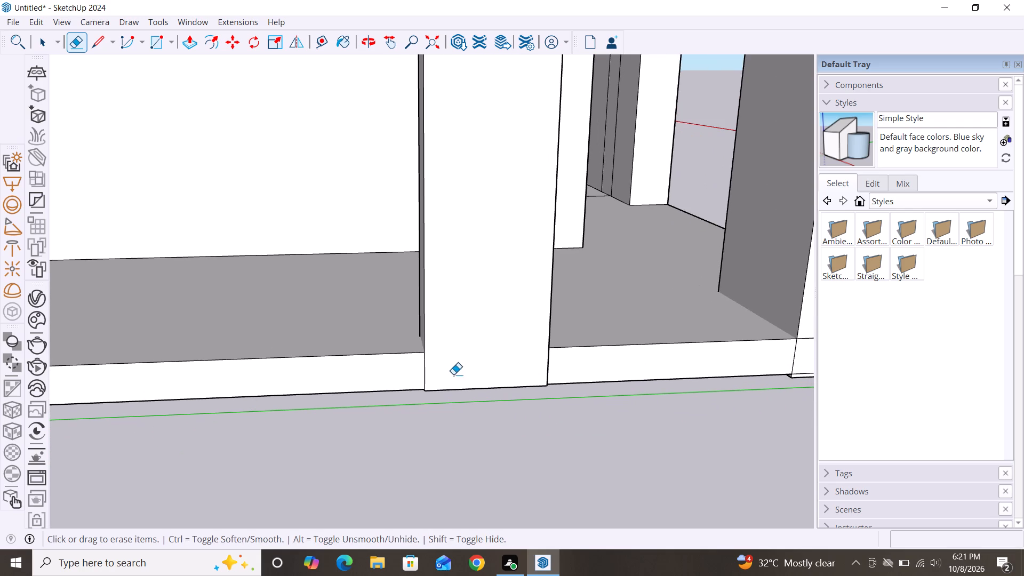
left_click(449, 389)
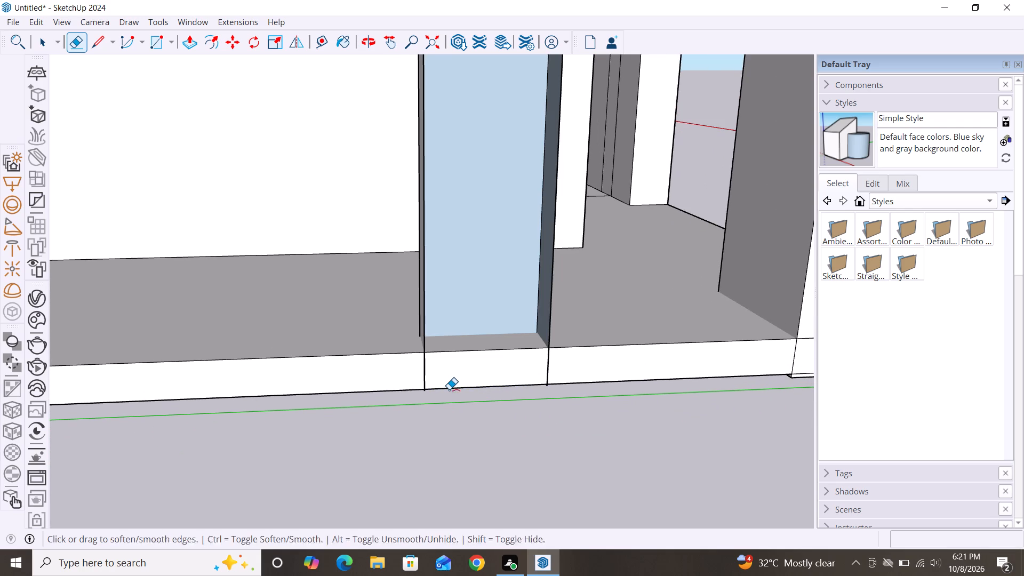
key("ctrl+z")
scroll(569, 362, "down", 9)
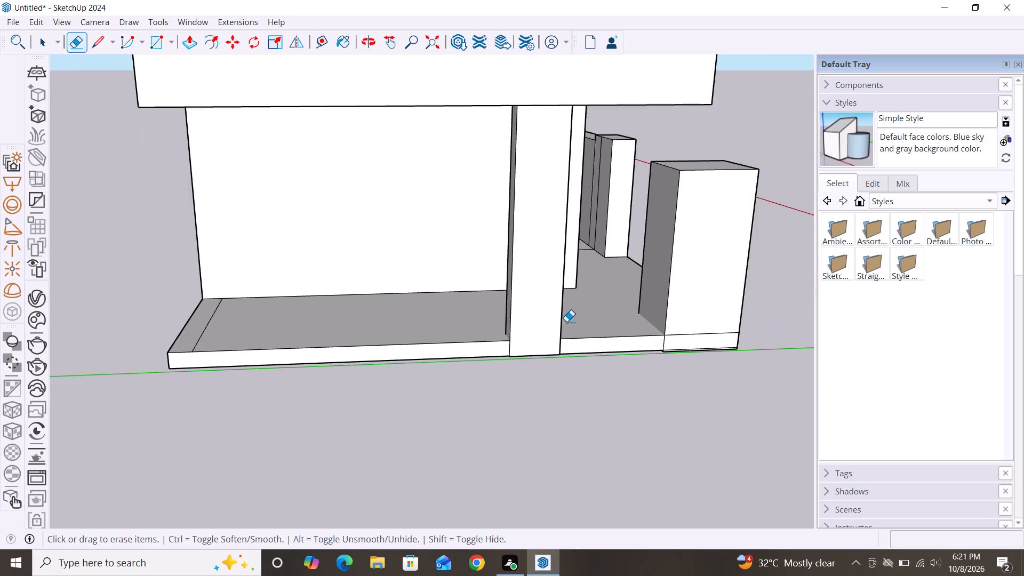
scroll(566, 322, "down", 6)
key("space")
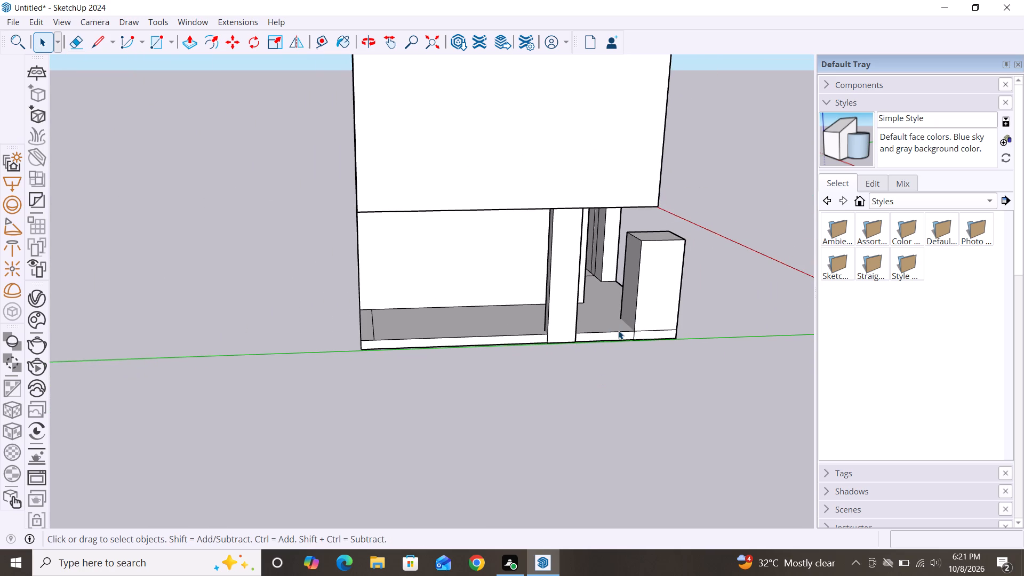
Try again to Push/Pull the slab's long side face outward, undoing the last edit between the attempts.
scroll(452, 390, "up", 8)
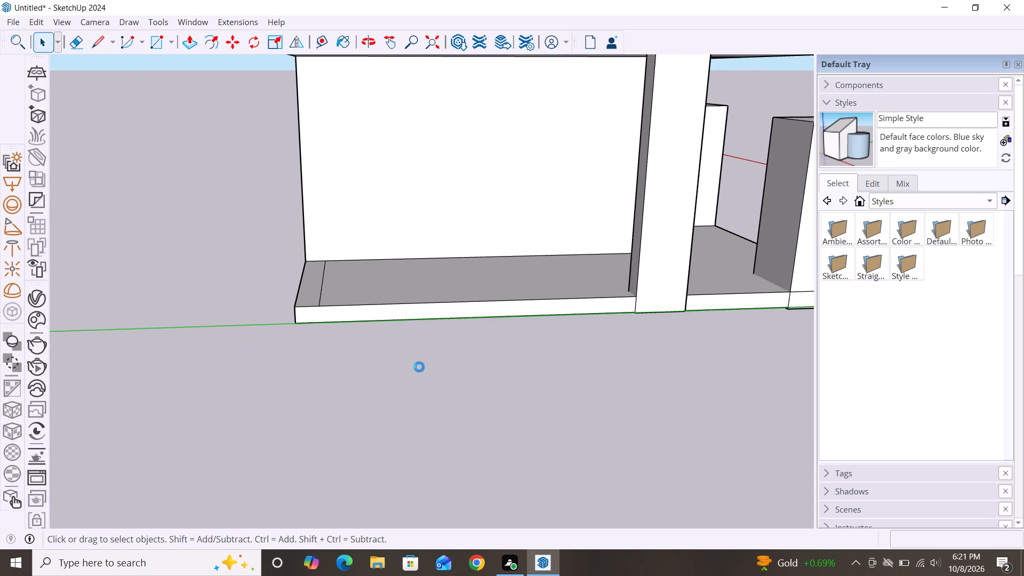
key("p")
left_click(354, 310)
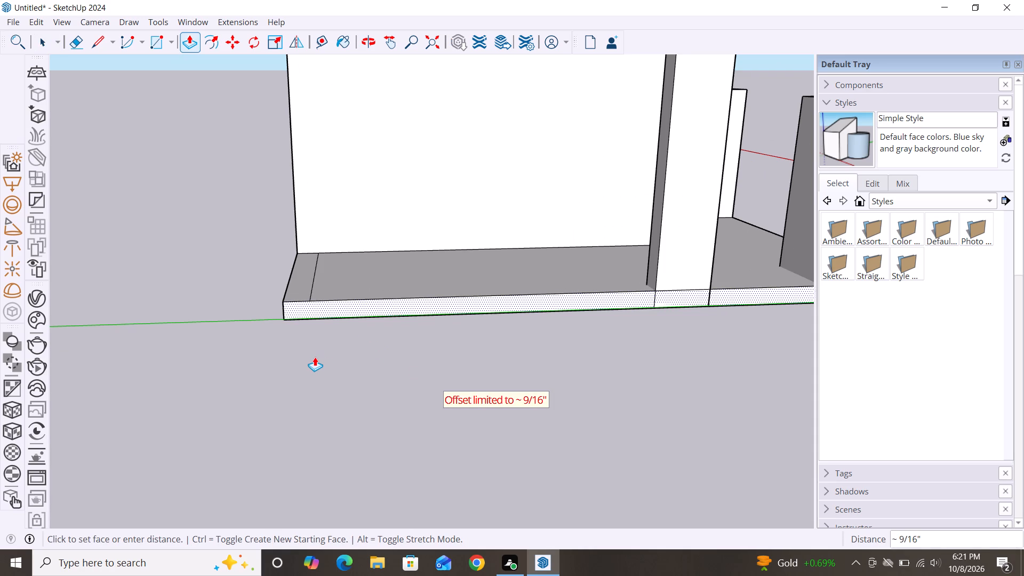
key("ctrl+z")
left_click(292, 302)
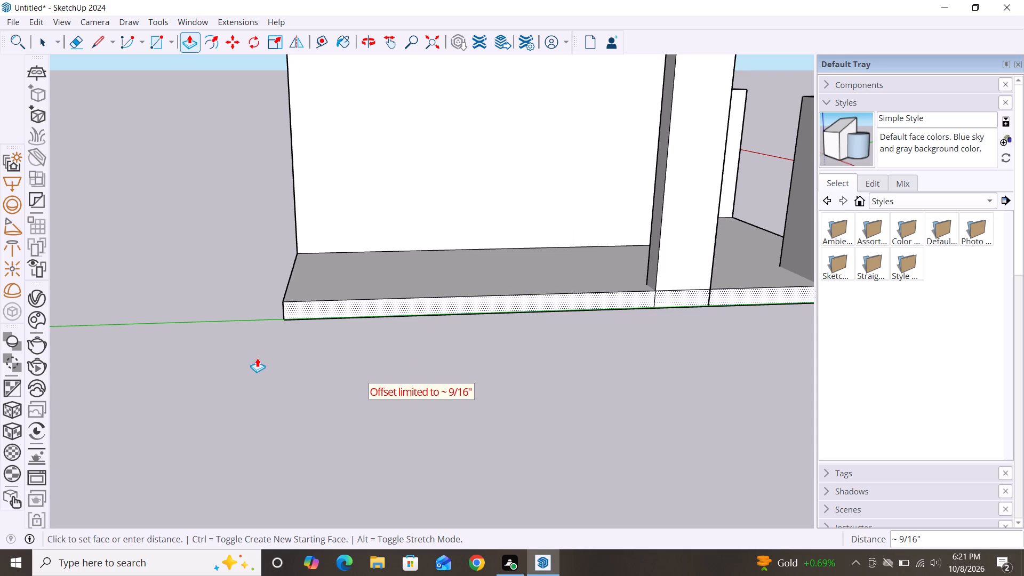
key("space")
Draw a rectangle about 10' 2" by 6" over the slab's side face, from its free end corner to the column's base.
scroll(226, 290, "down", 4)
scroll(222, 244, "down", 1)
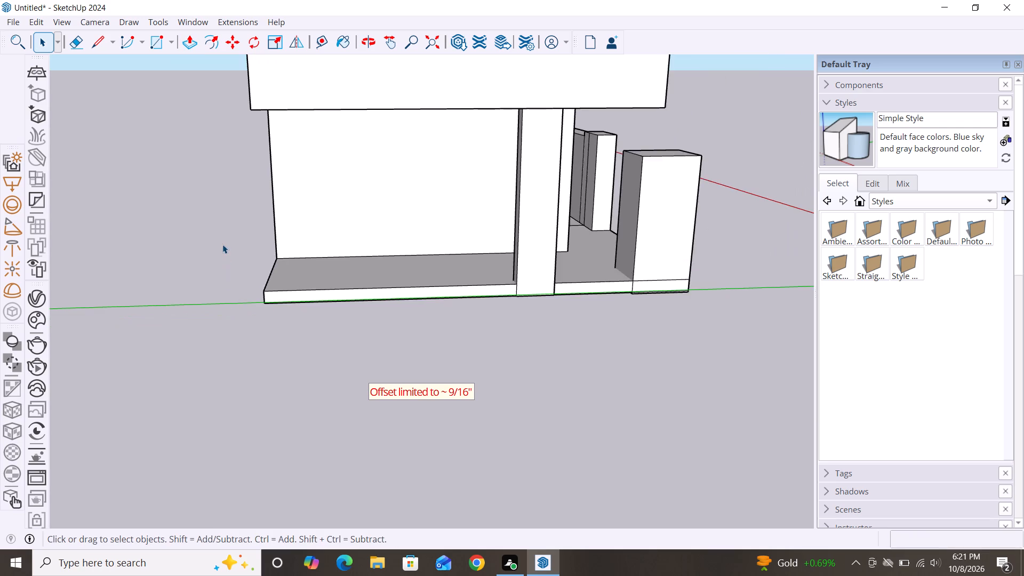
scroll(222, 244, "down", 1)
scroll(342, 296, "up", 5)
scroll(508, 322, "up", 1)
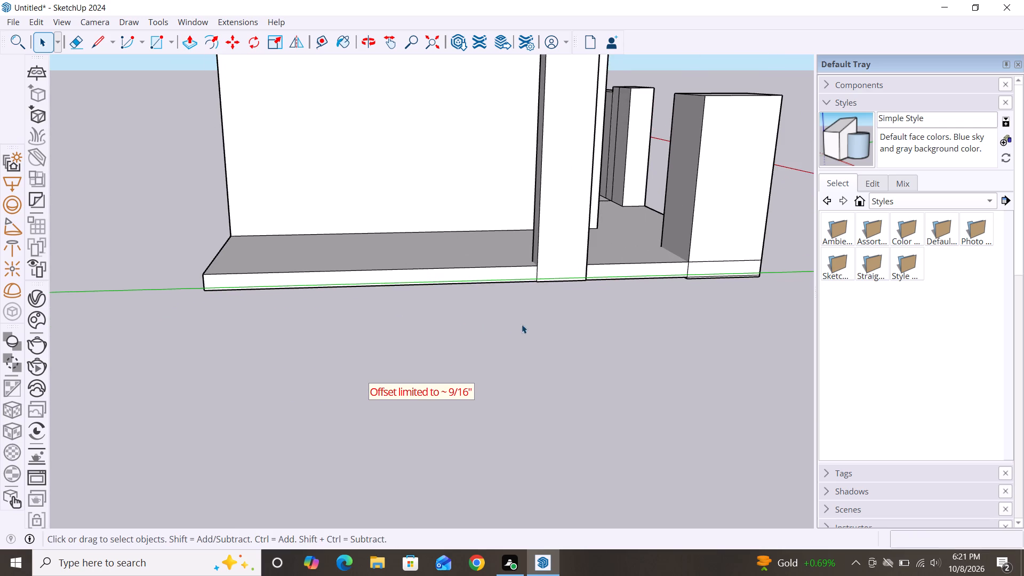
scroll(609, 346, "down", 3)
scroll(298, 295, "up", 8)
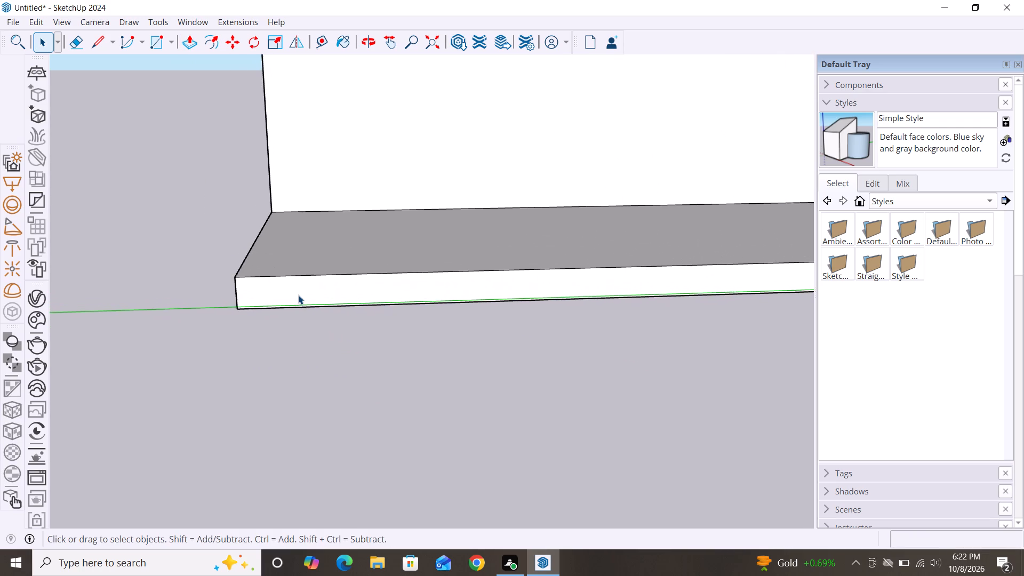
scroll(298, 295, "up", 1)
key("r")
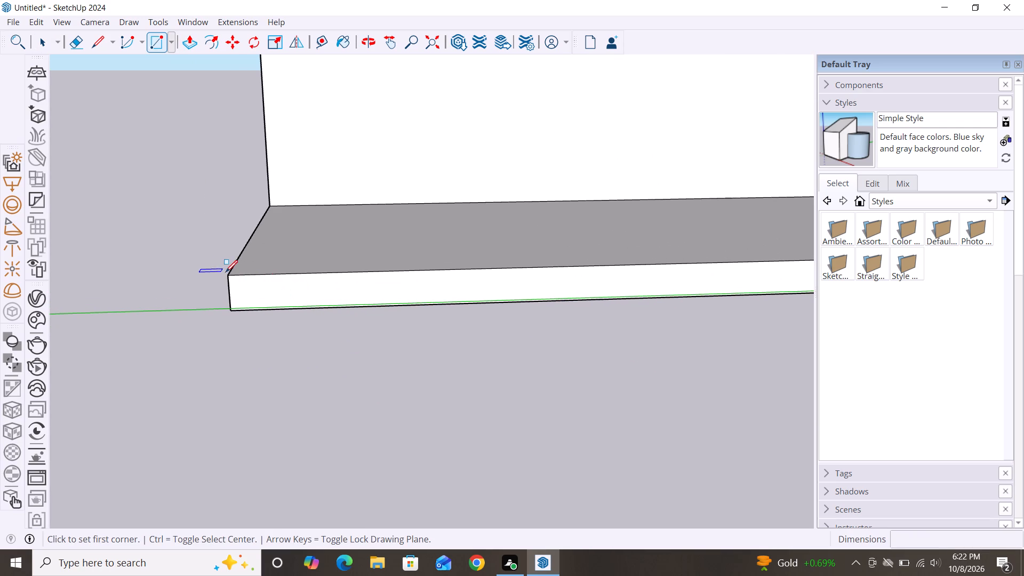
left_click(232, 279)
scroll(155, 198, "down", 1)
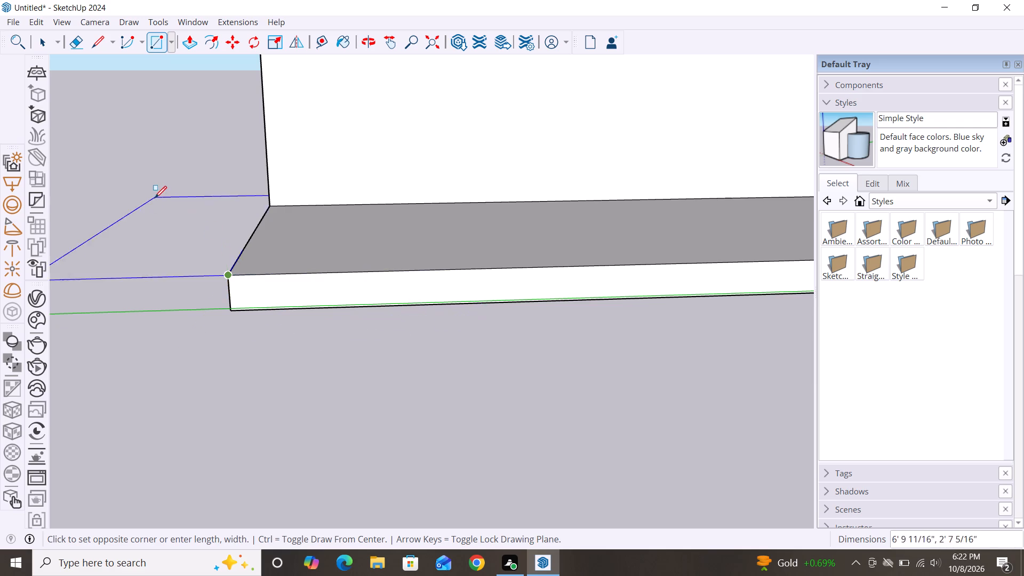
scroll(155, 198, "down", 6)
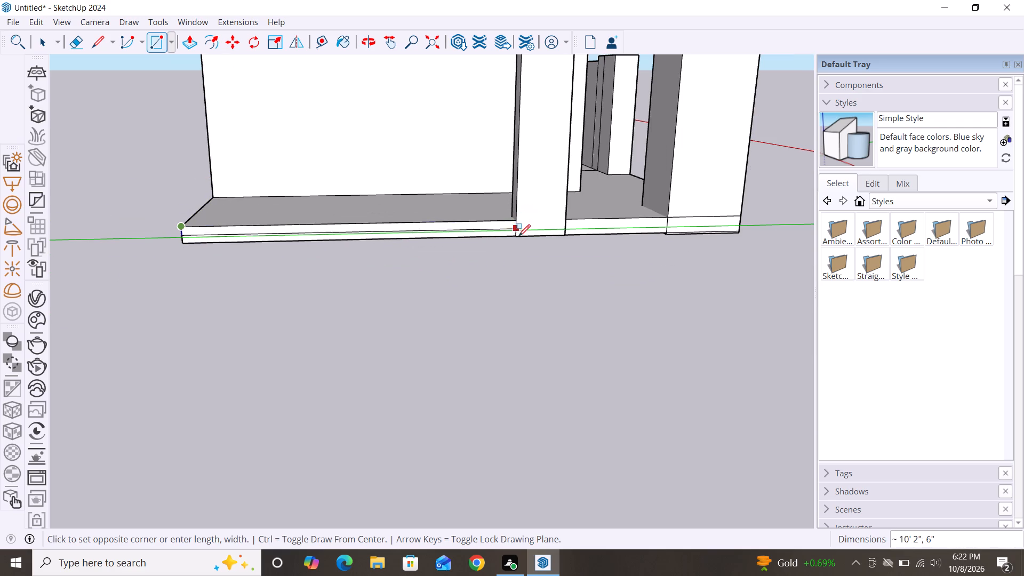
left_click(518, 238)
Push/Pull the new rectangle on the slab's side face outward about 3' 3".
key("p")
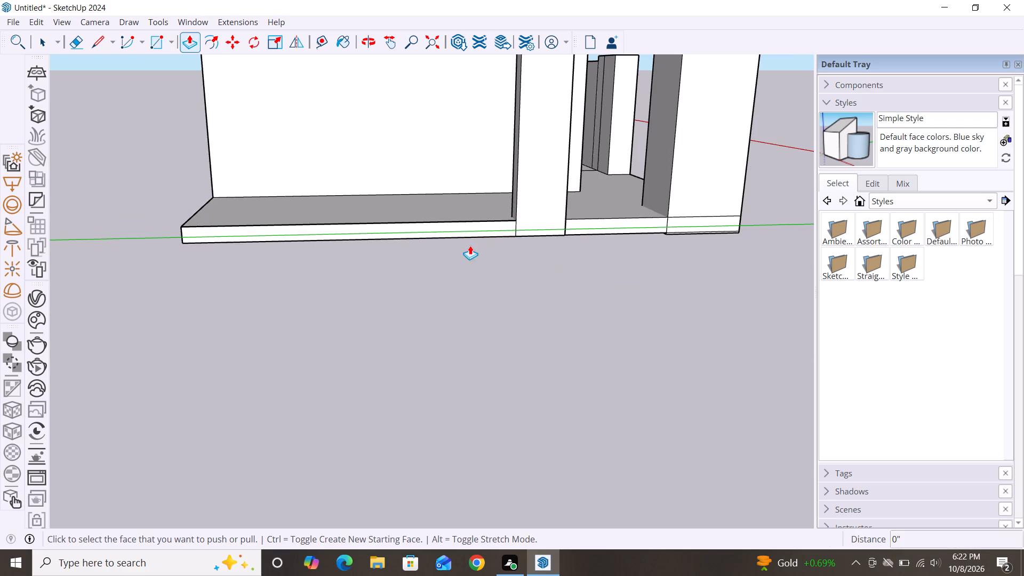
left_click(460, 233)
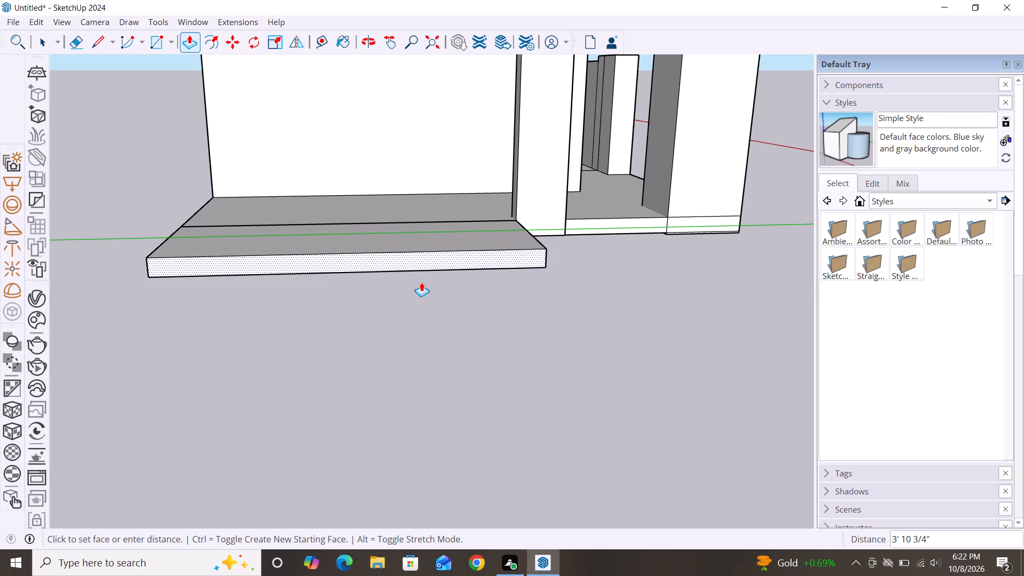
left_click(422, 276)
key("space")
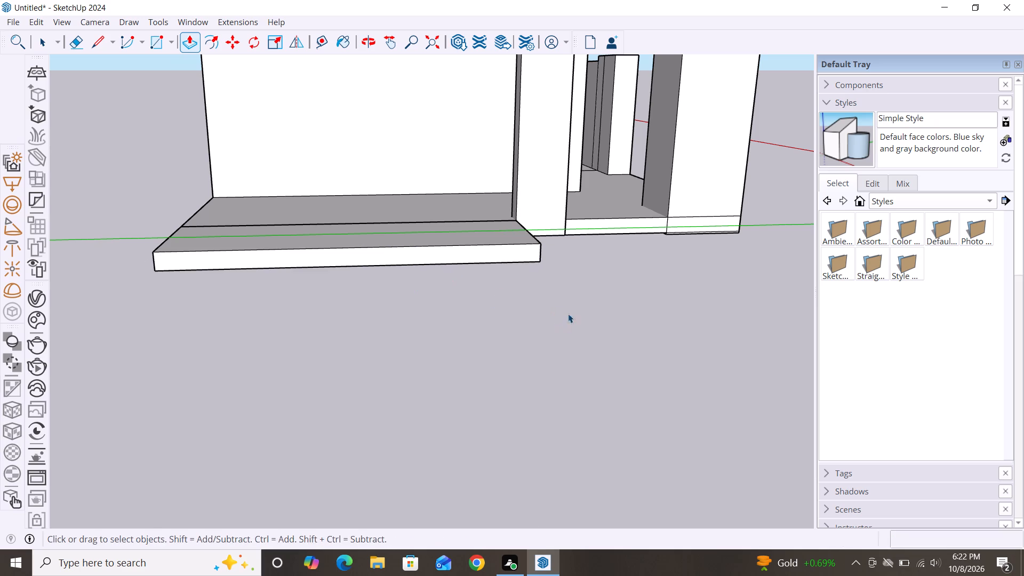
Draw 6"-high rectangles about 1' 5 9/16", 3' 4" and 2' 5" long across the column base, adjoining slab edge and end block base.
middle_click_drag(574, 330, 428, 321, "alt")
scroll(396, 225, "up", 3)
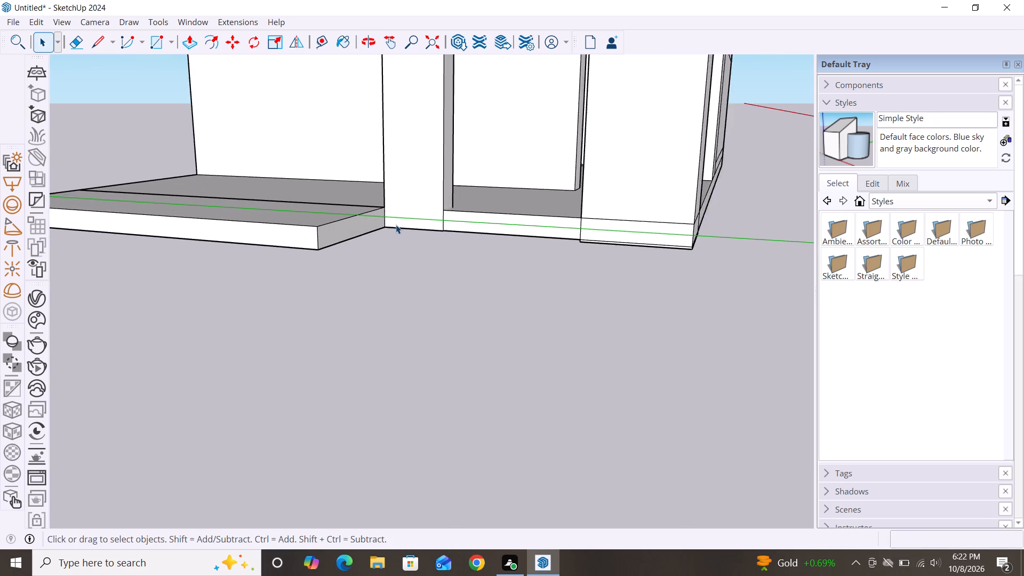
key("p")
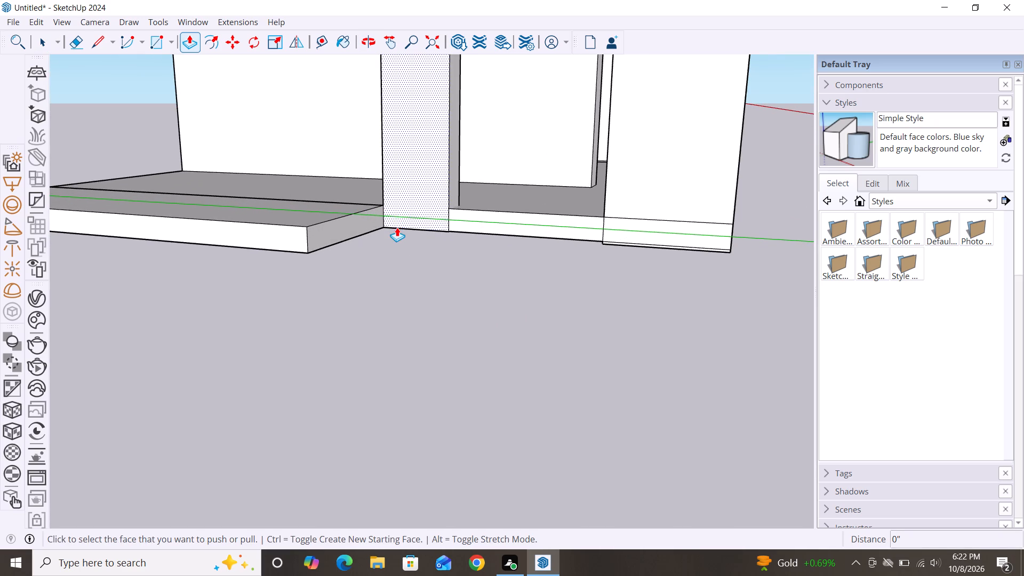
scroll(396, 229, "up", 4)
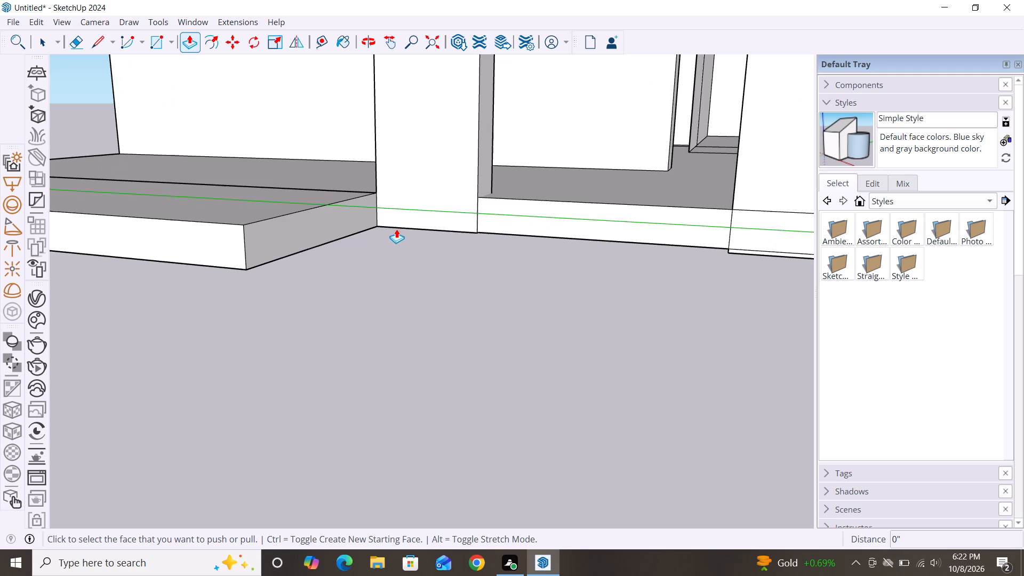
key("r")
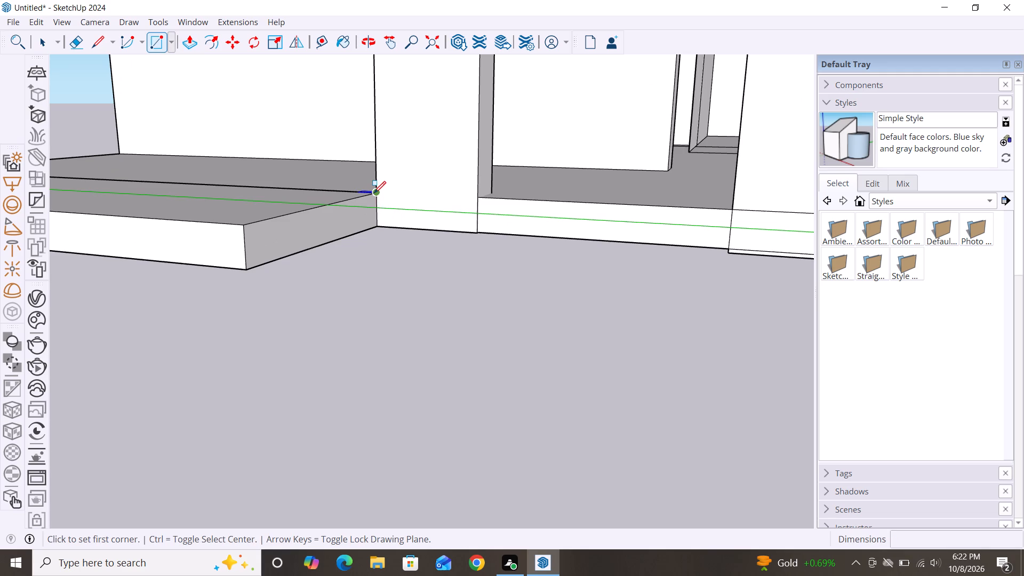
left_click(374, 193)
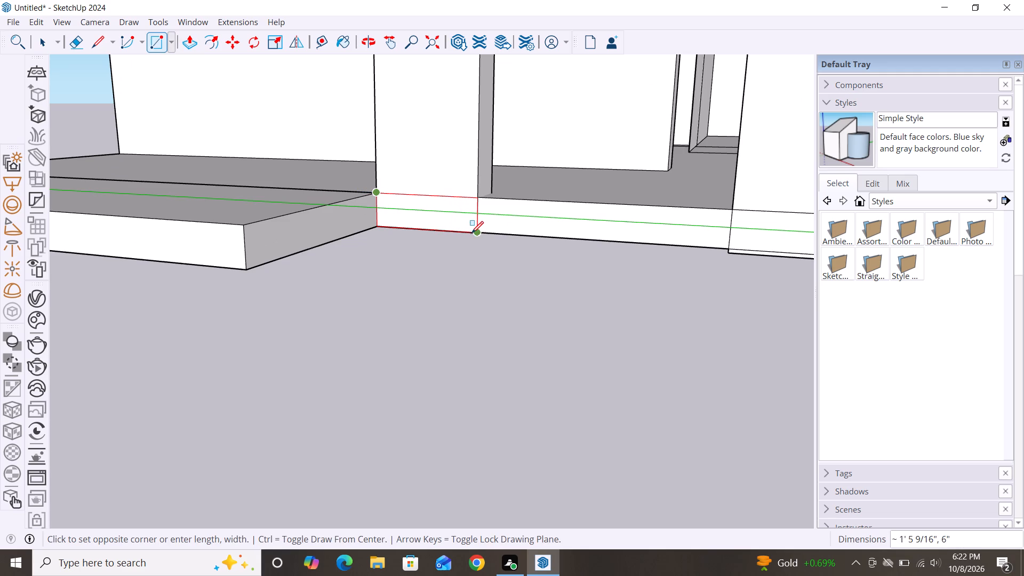
left_click(474, 235)
left_click(478, 202)
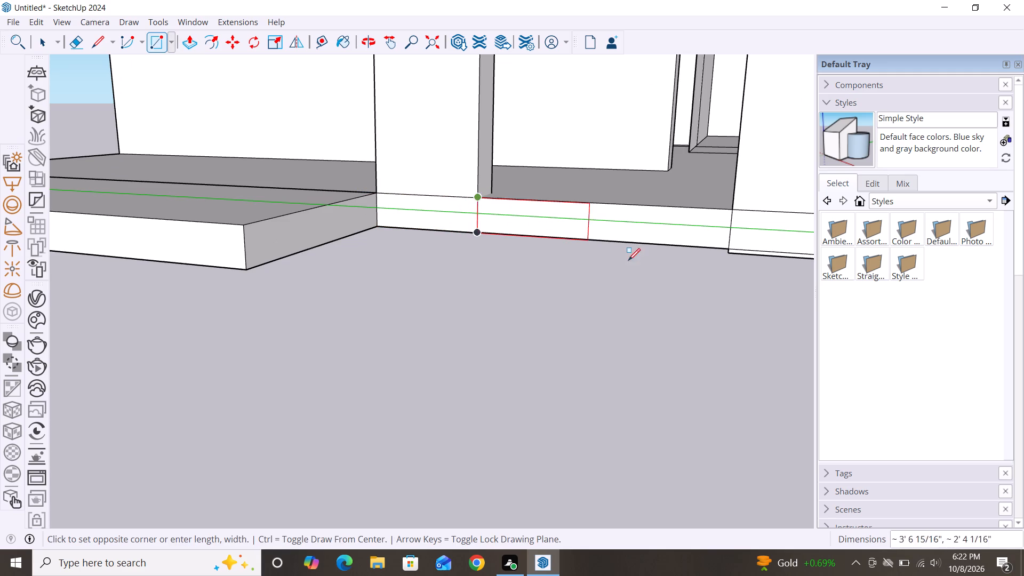
left_click(731, 251)
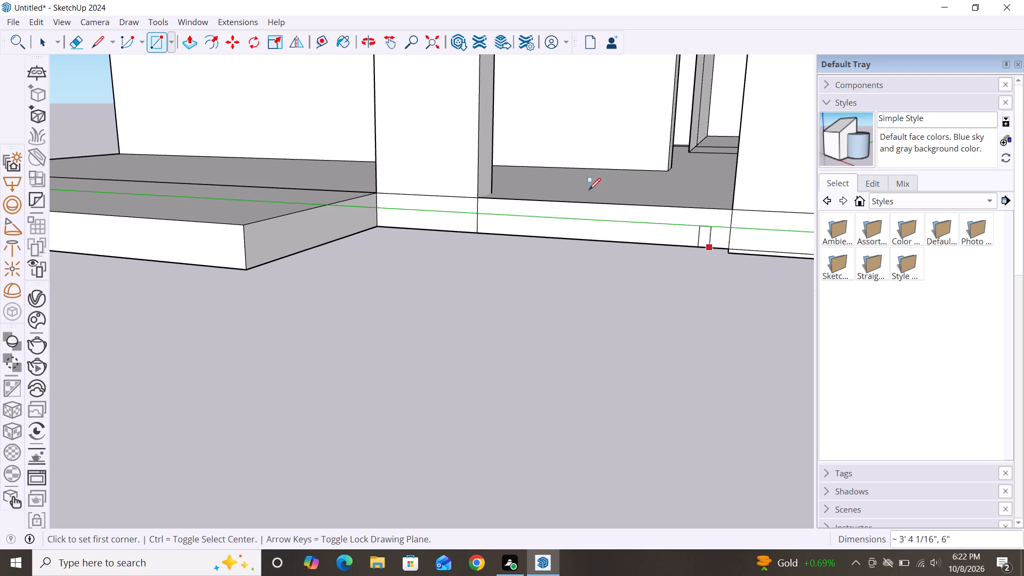
scroll(589, 190, "down", 15)
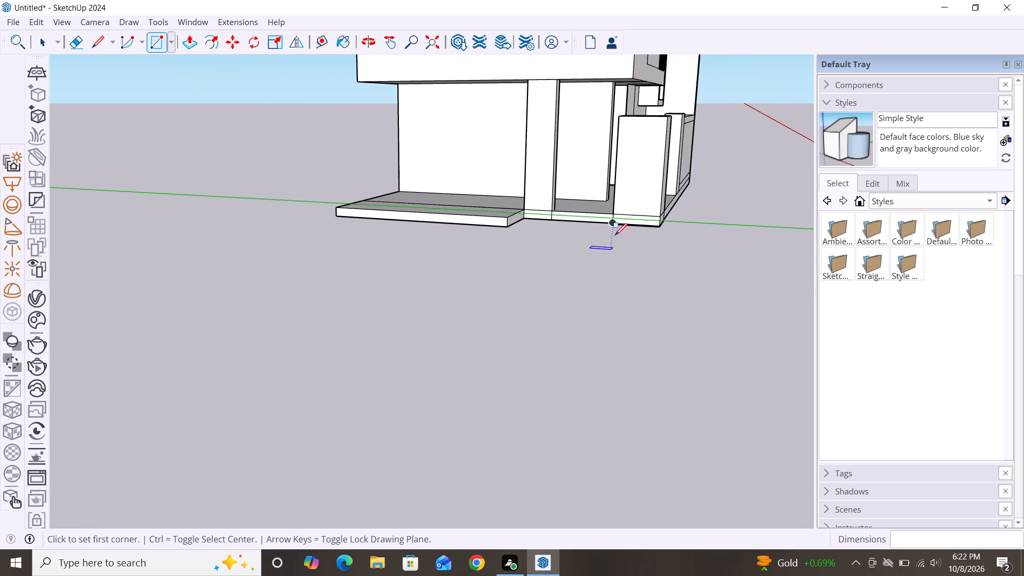
scroll(618, 210, "up", 7)
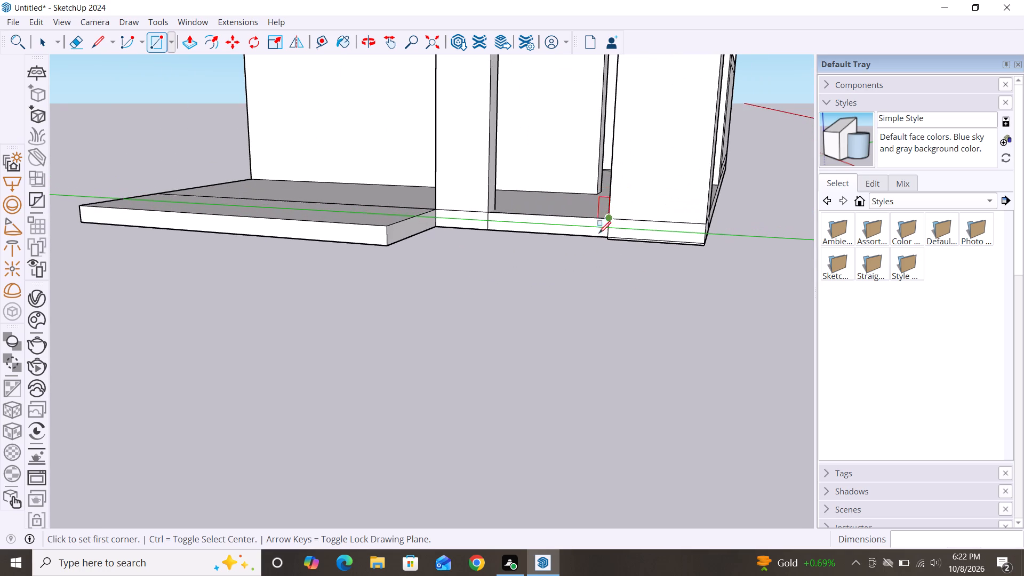
left_click(610, 219)
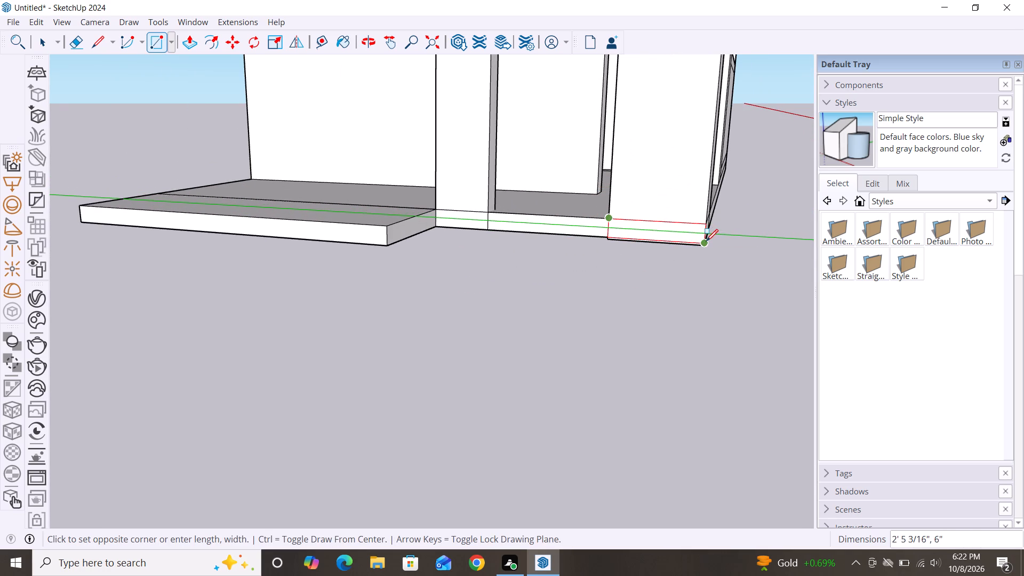
left_click(706, 241)
key("space")
Push/Pull the column-base rectangle and the adjoining slab edge section outward about 3' 3", level with the extended slab.
key("p")
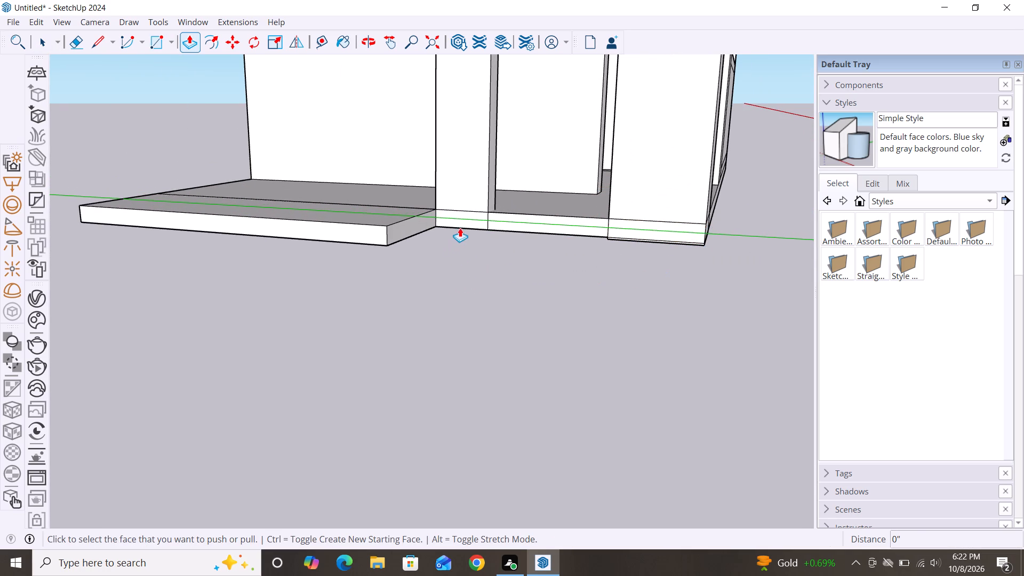
left_click(466, 224)
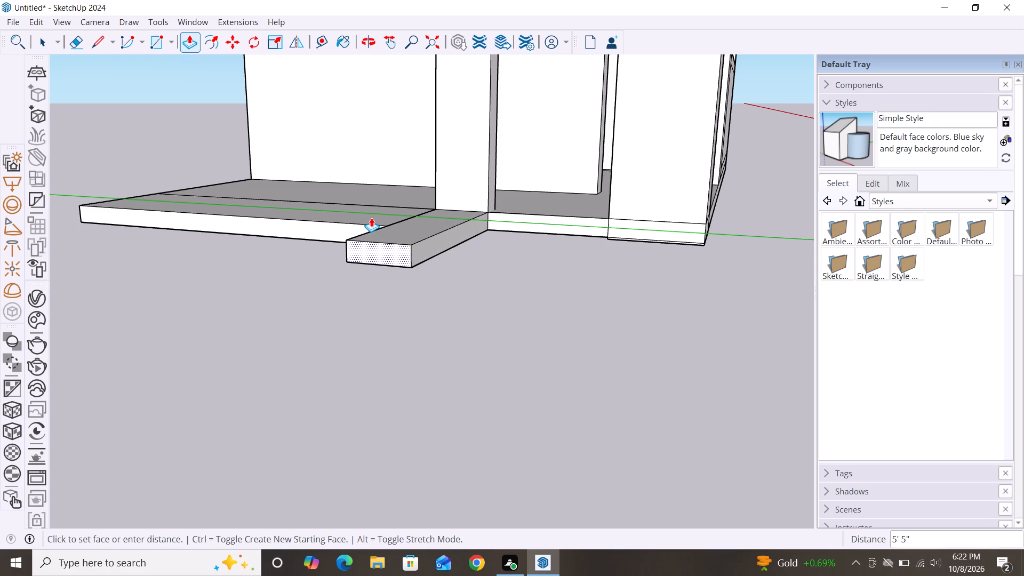
left_click(325, 221)
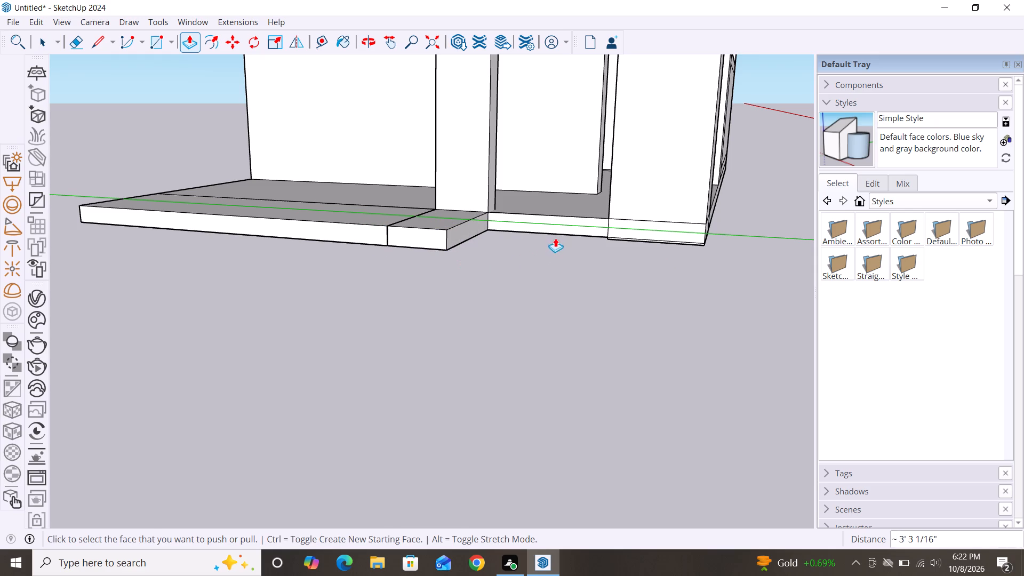
left_click(566, 227)
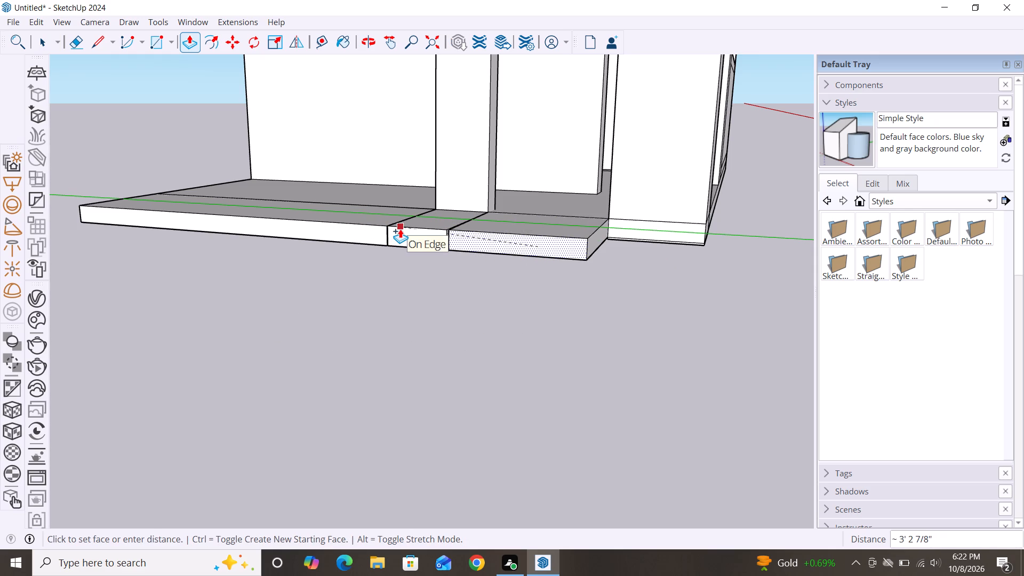
left_click(400, 229)
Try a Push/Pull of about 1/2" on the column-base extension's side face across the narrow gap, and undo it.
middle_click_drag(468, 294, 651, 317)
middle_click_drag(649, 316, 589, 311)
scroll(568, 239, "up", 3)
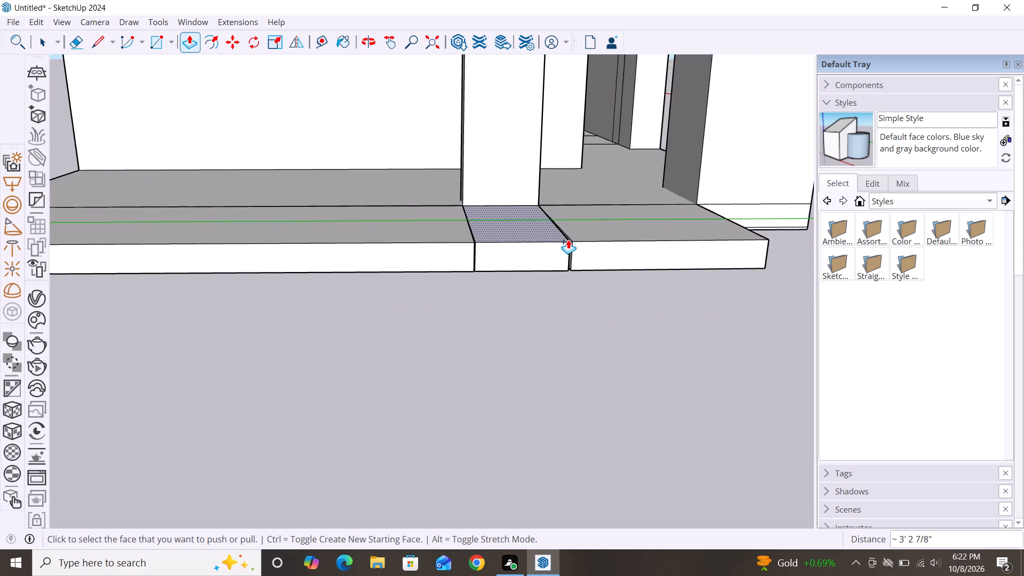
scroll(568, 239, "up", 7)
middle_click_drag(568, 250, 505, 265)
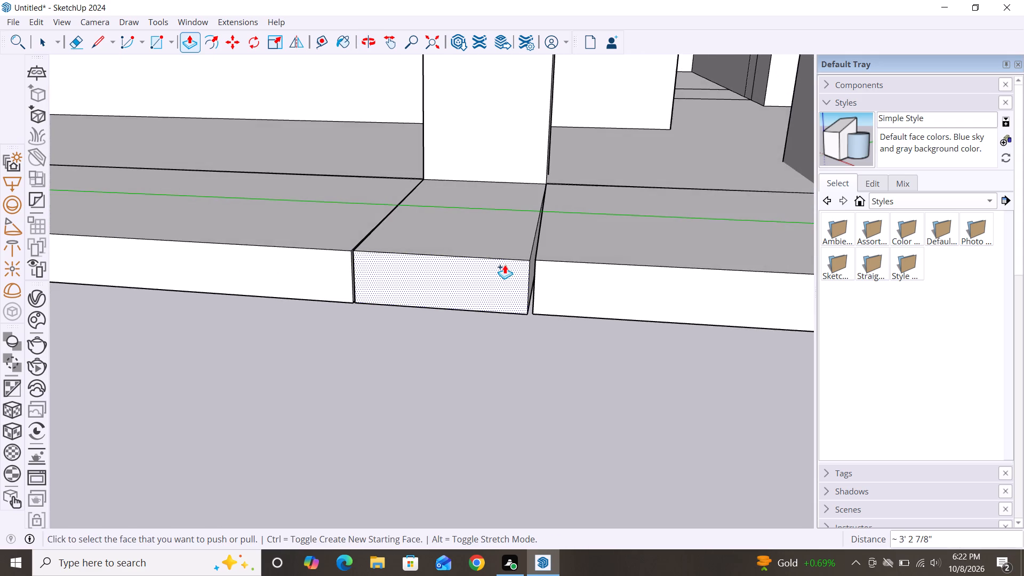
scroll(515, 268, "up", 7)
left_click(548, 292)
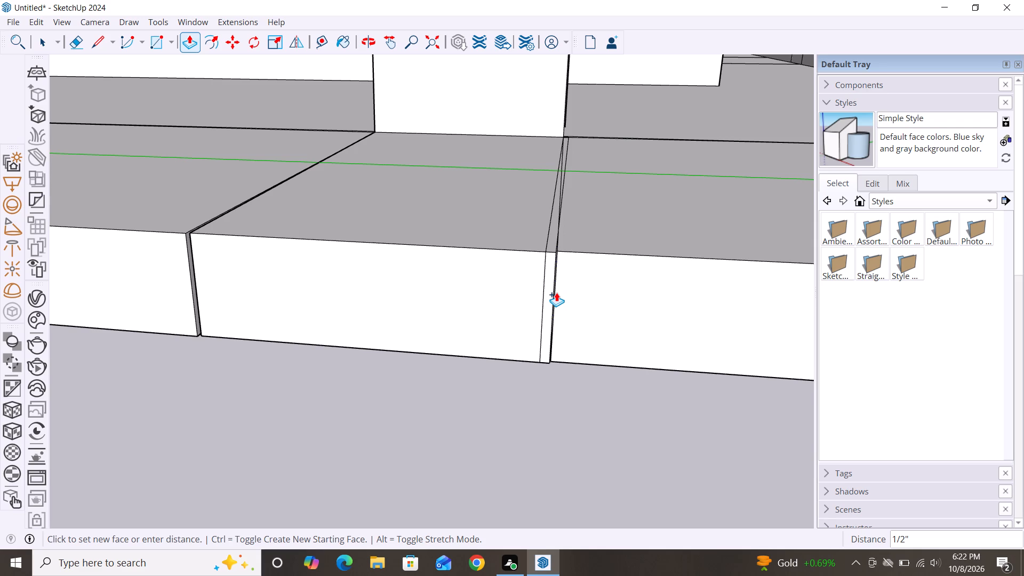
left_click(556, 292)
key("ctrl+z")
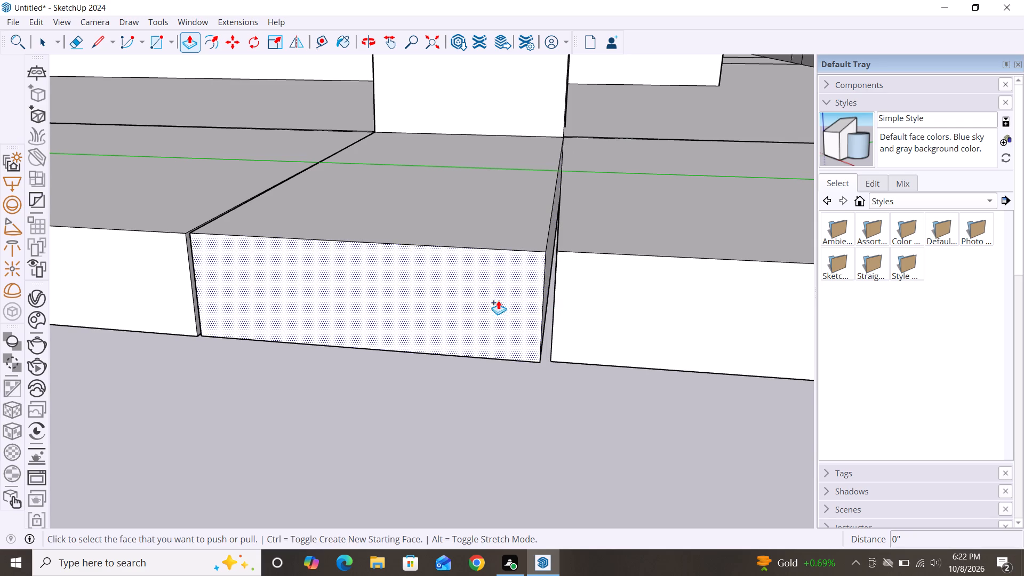
Push/Pull the adjoining slab section's narrow side face across the gap to meet the column-base extension.
middle_click_drag(561, 295, 587, 291)
scroll(571, 291, "up", 2)
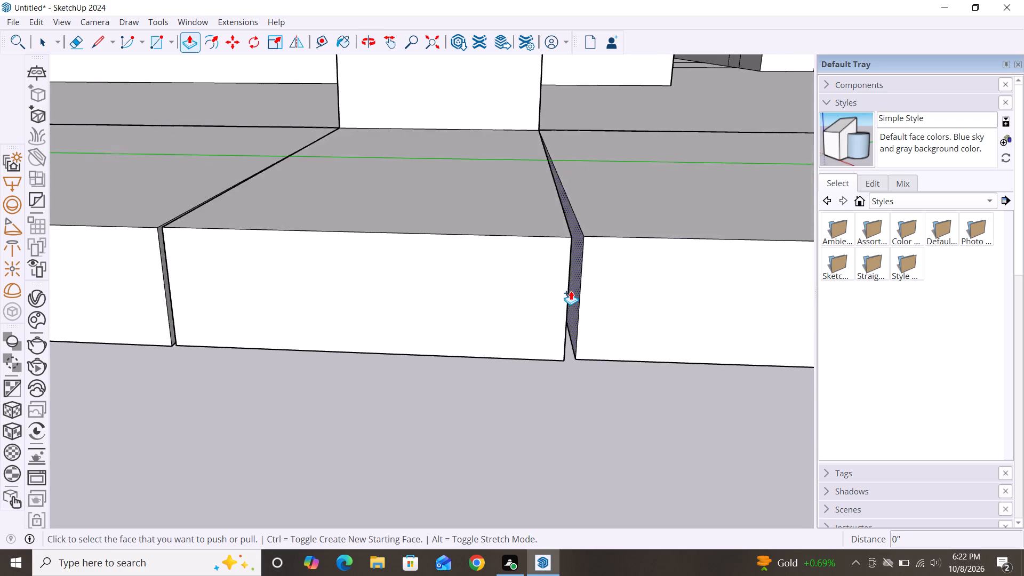
scroll(571, 291, "up", 9)
middle_click_drag(571, 291, 489, 313)
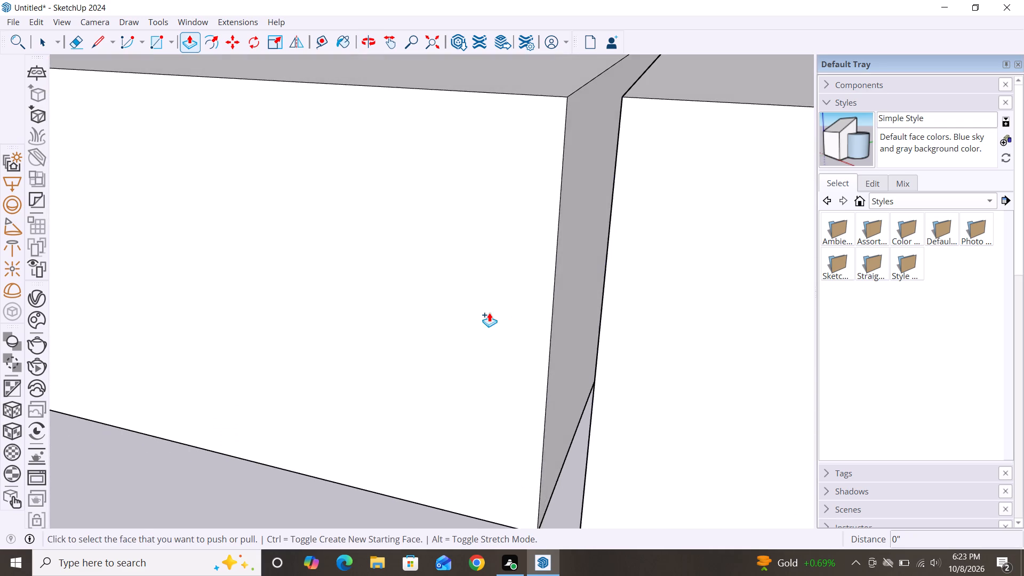
middle_click_drag(578, 320, 613, 322)
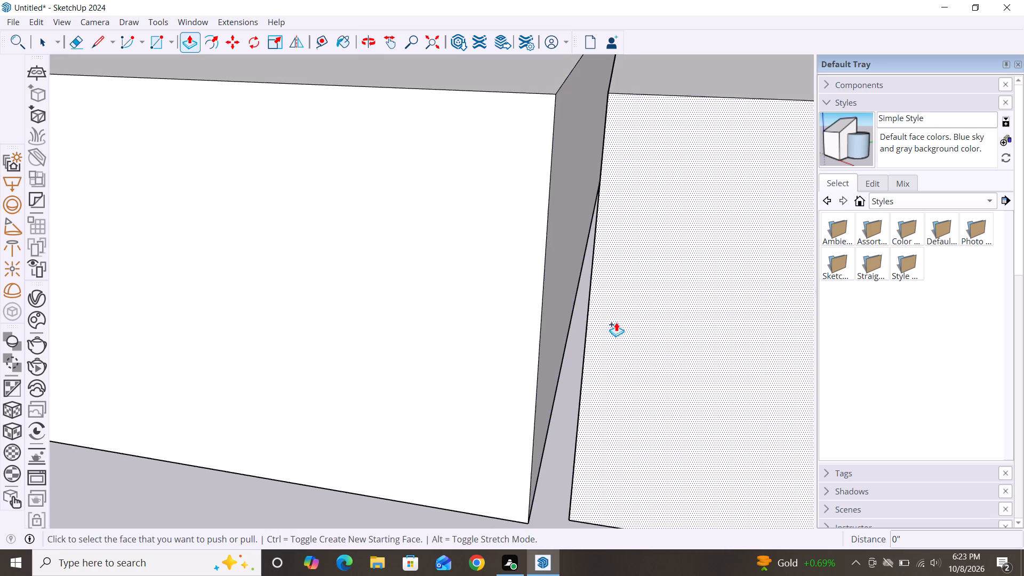
middle_click_drag(582, 341, 644, 338)
middle_click_drag(589, 343, 564, 347)
scroll(539, 326, "up", 4)
left_click(579, 300)
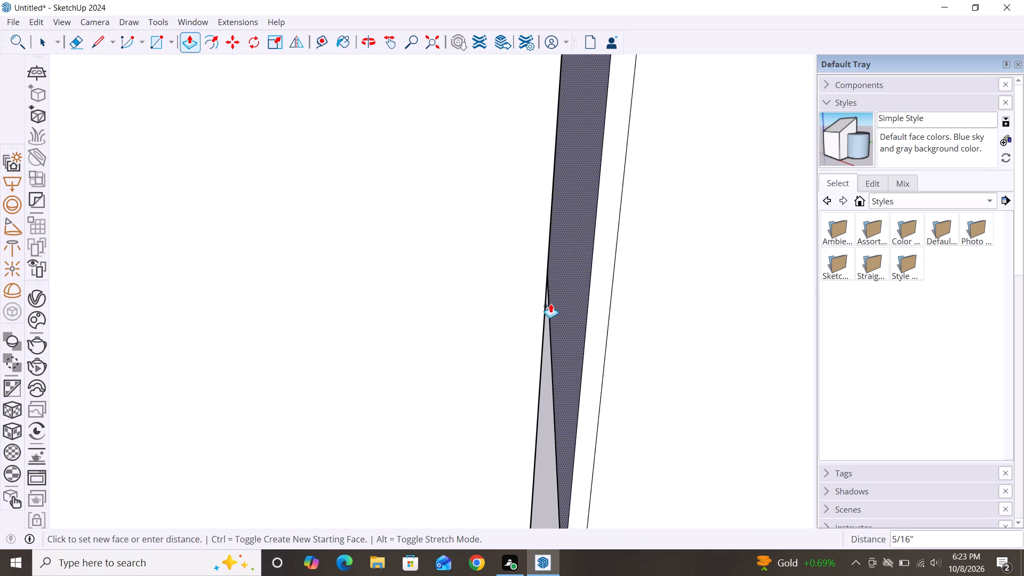
left_click(545, 309)
key("space")
scroll(495, 317, "down", 5)
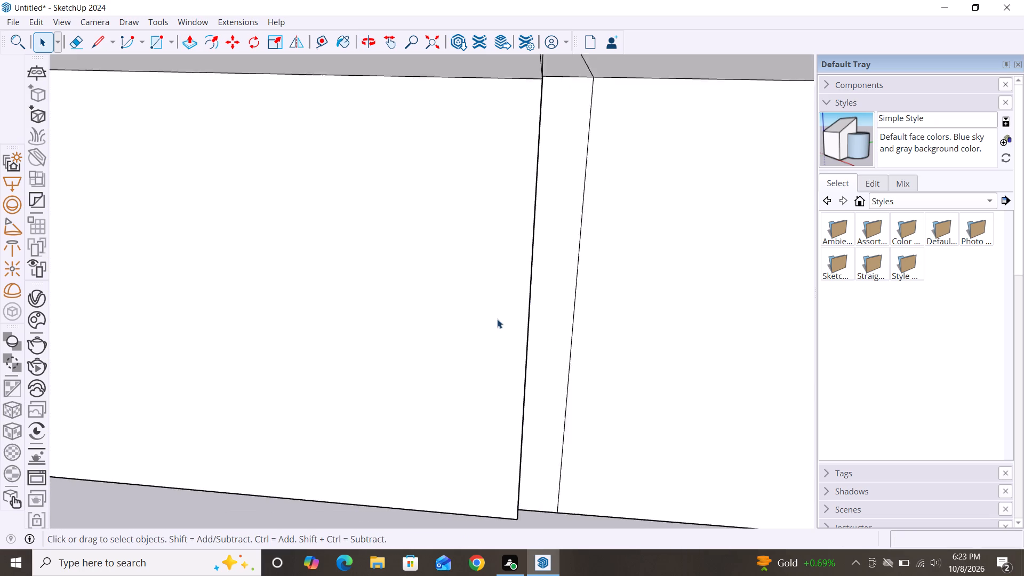
Erase the stray diagonal edge on the slab's top surface at the seam beside the column-base extension.
scroll(497, 319, "down", 4)
scroll(606, 205, "down", 9)
scroll(490, 267, "down", 3)
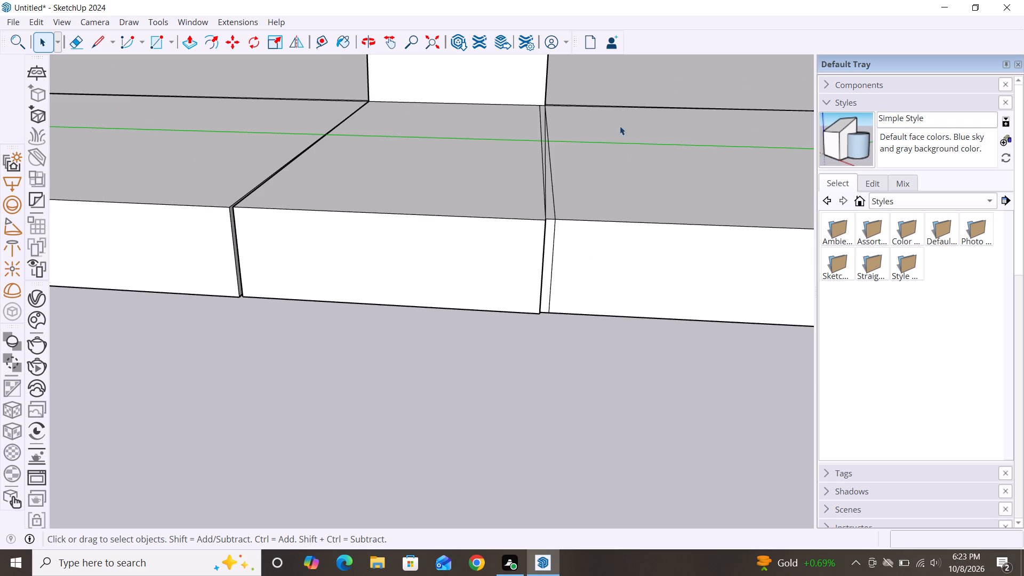
scroll(581, 129, "up", 4)
key("e")
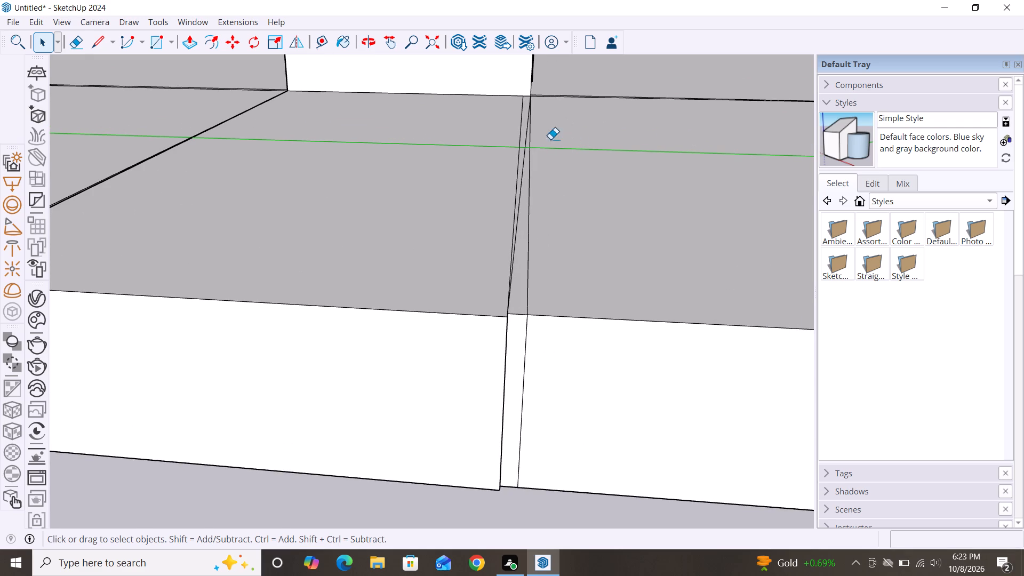
left_click(524, 143)
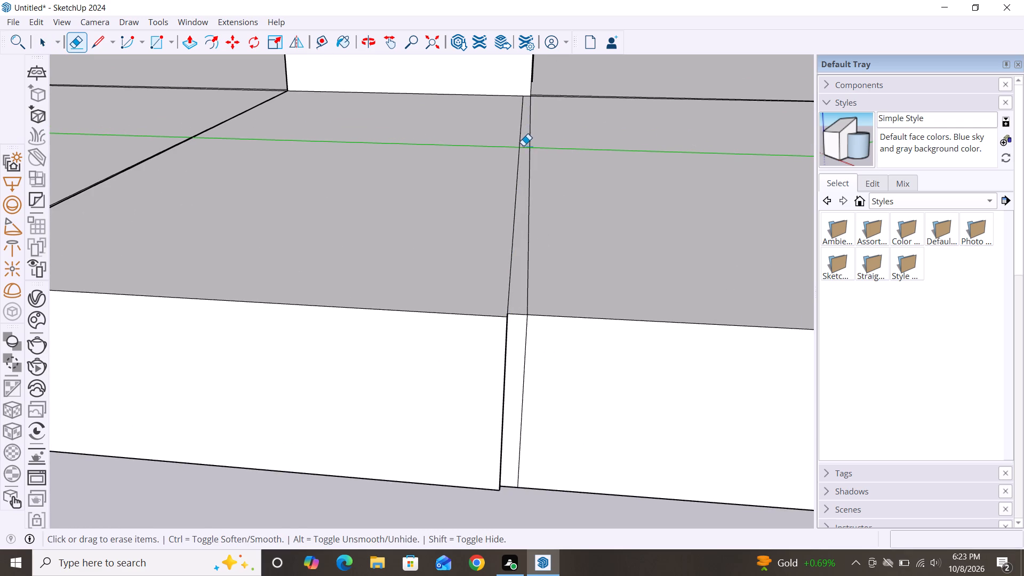
Push/Pull the adjoining slab section's front face outward 5/16", level with the column-base extension's front.
scroll(521, 314, "down", 12)
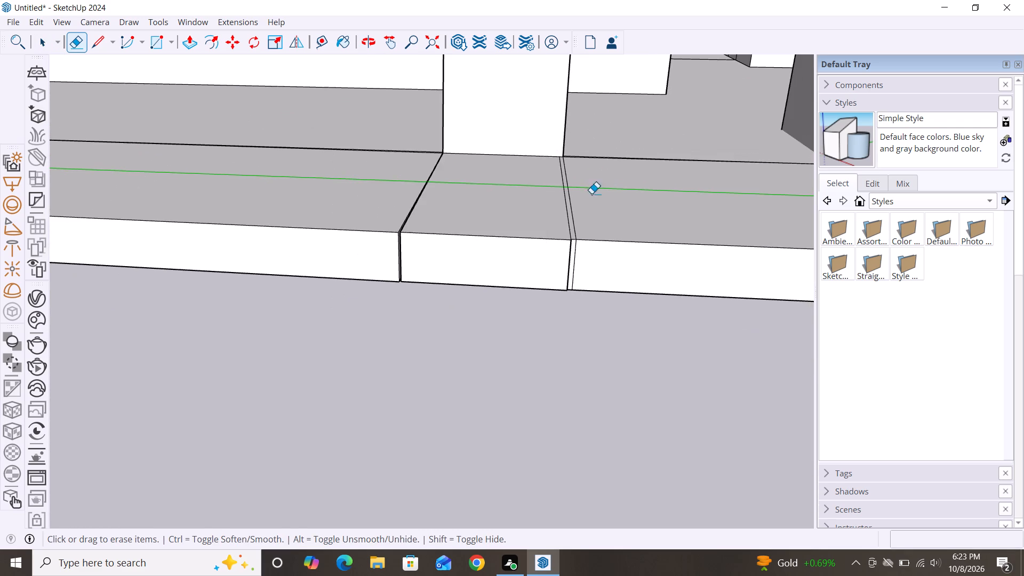
scroll(567, 288, "up", 13)
key("p")
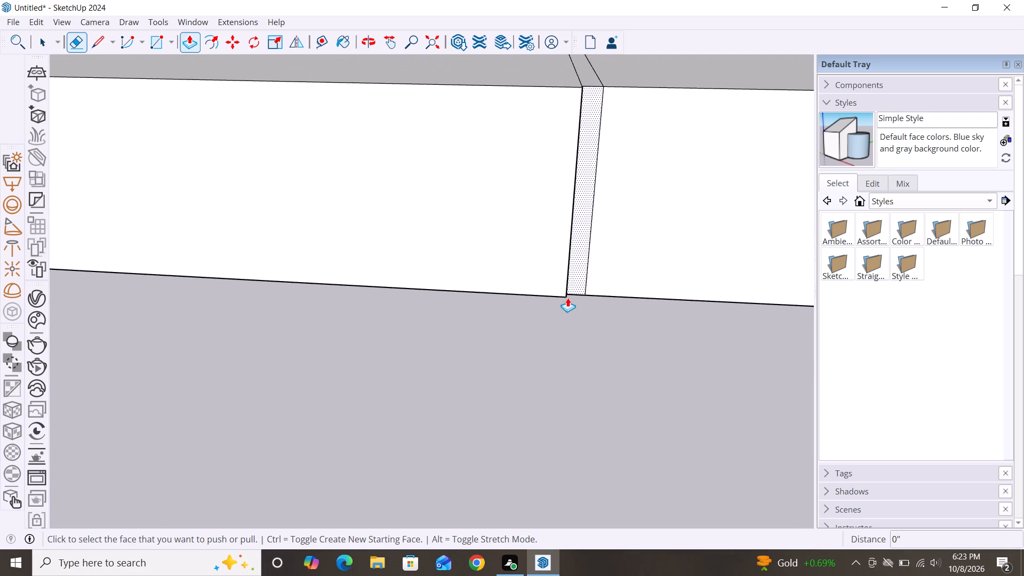
left_click(574, 278)
left_click_drag(578, 277, 575, 295)
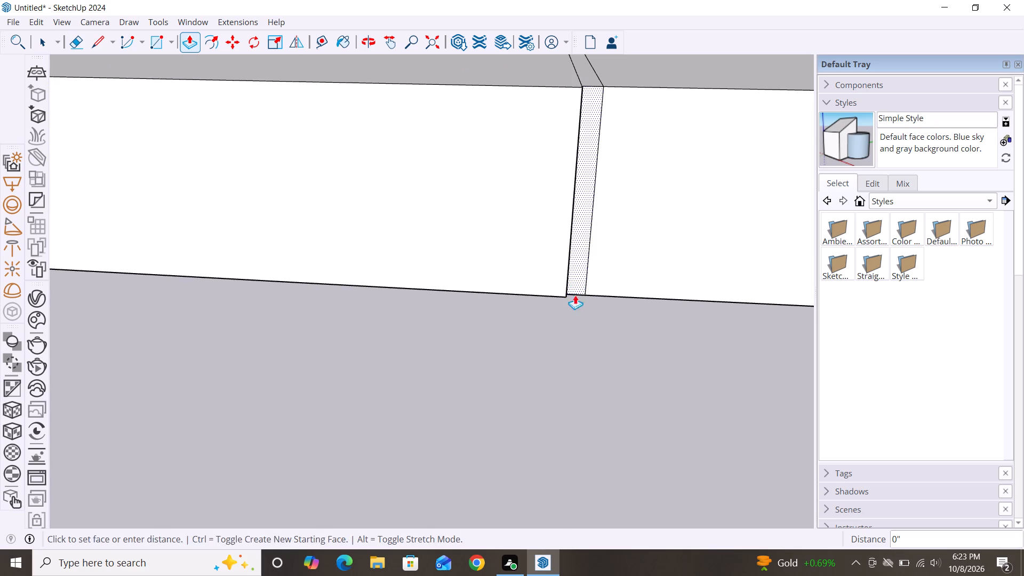
left_click_drag(575, 295, 575, 294)
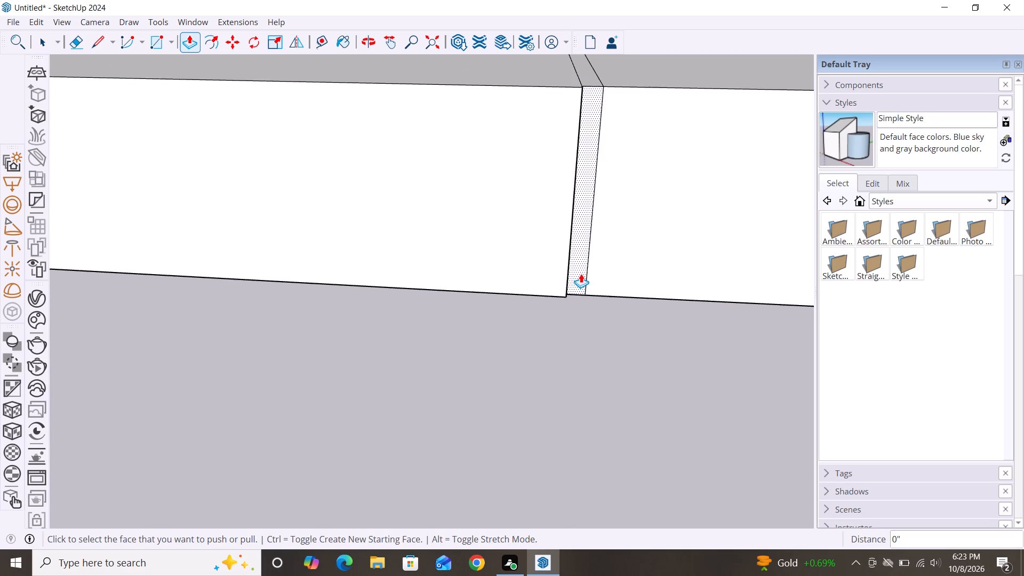
left_click_drag(581, 274, 639, 290)
left_click(639, 276)
left_click(516, 274)
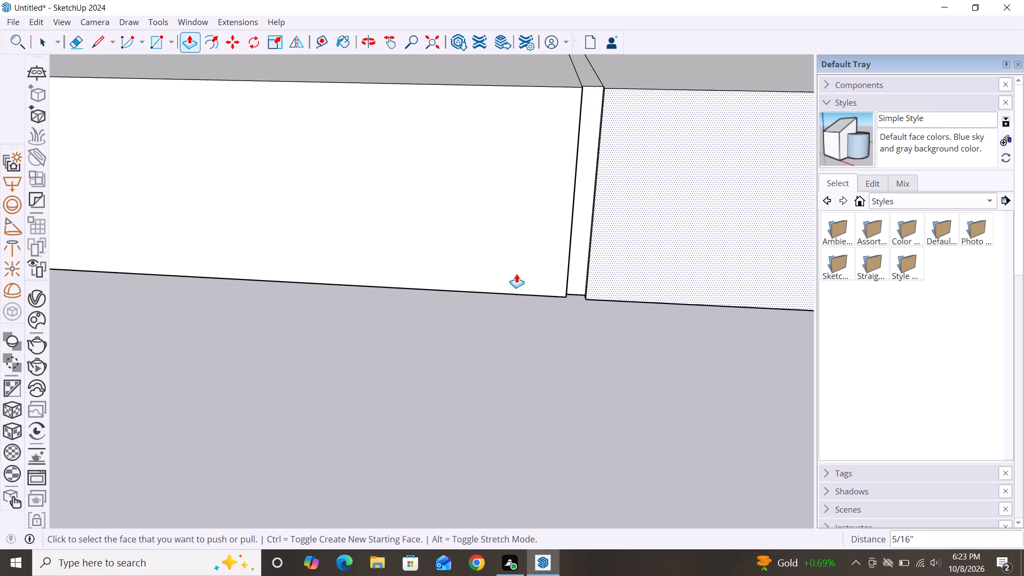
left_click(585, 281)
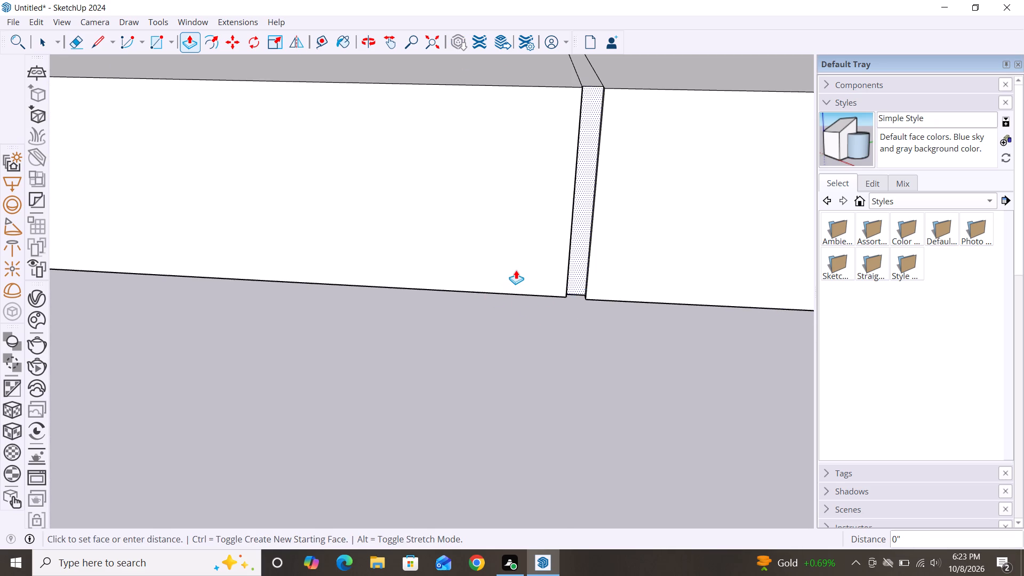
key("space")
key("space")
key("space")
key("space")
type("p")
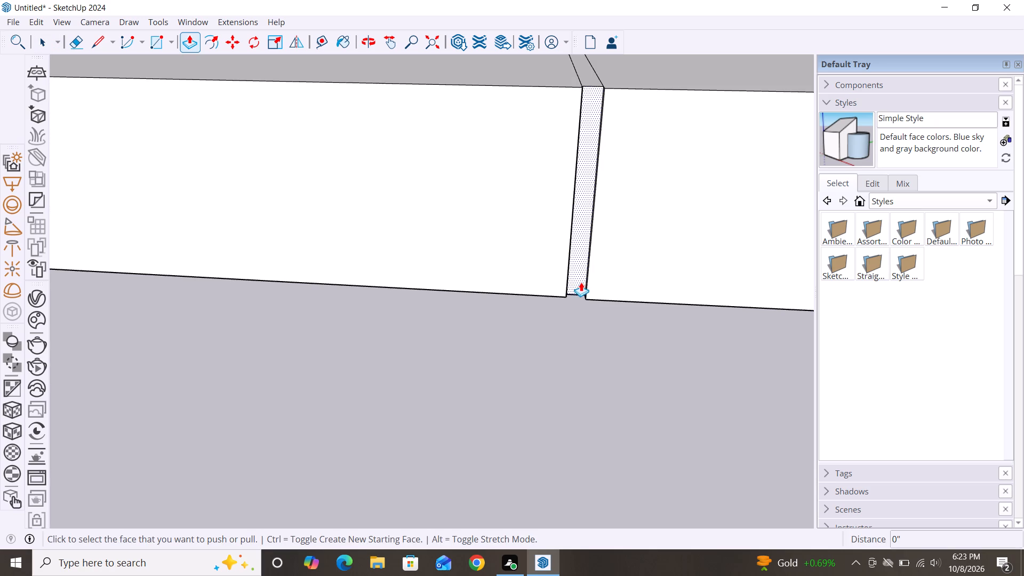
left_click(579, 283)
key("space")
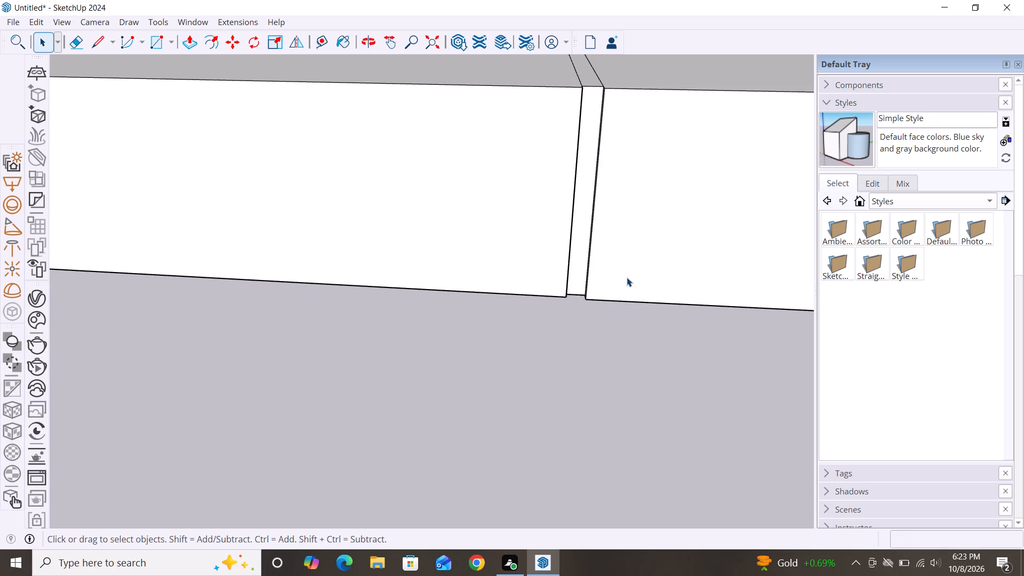
Push/Pull the column-base extension's other side face 1/2" across the narrow gap to meet the long slab extension.
scroll(609, 201, "down", 13)
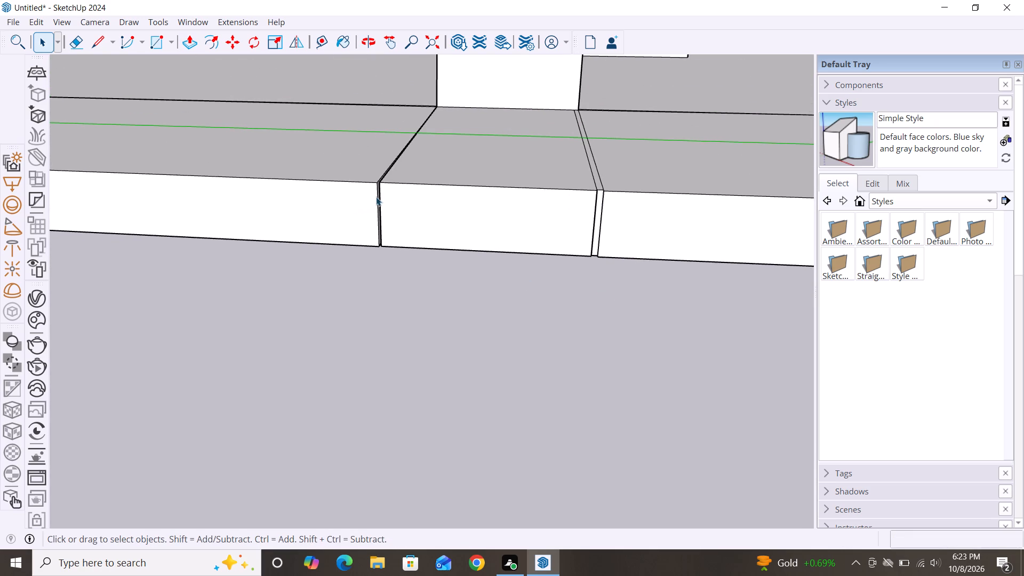
middle_click_drag(382, 219, 503, 245)
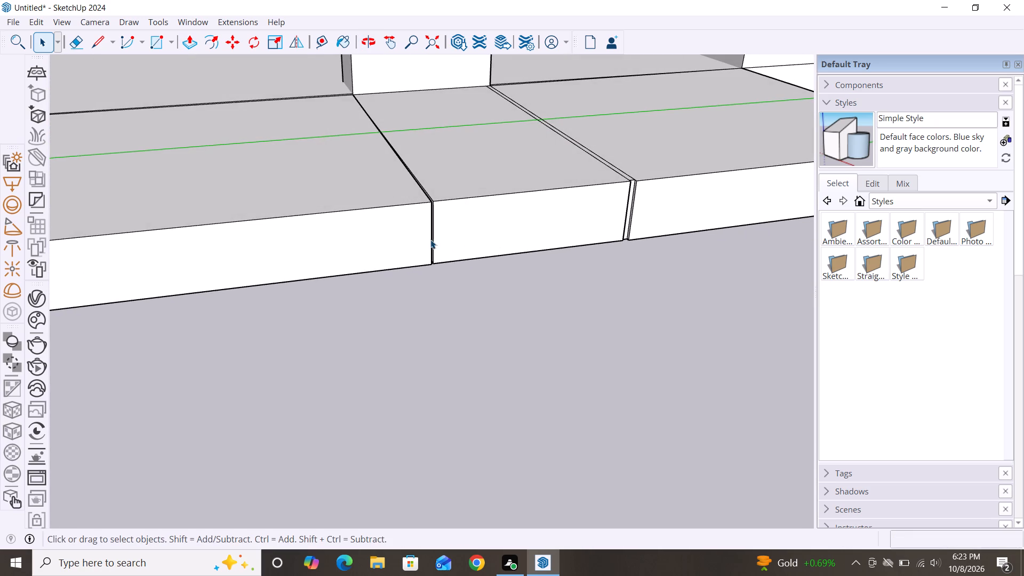
scroll(430, 239, "up", 14)
middle_click_drag(435, 273, 356, 301)
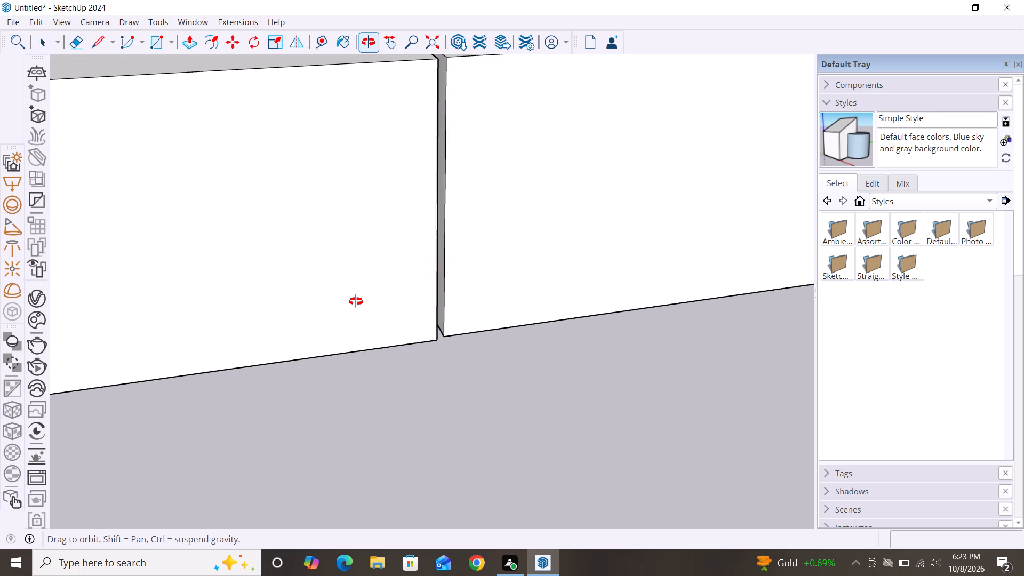
middle_click_drag(356, 301, 354, 302)
scroll(446, 276, "up", 6)
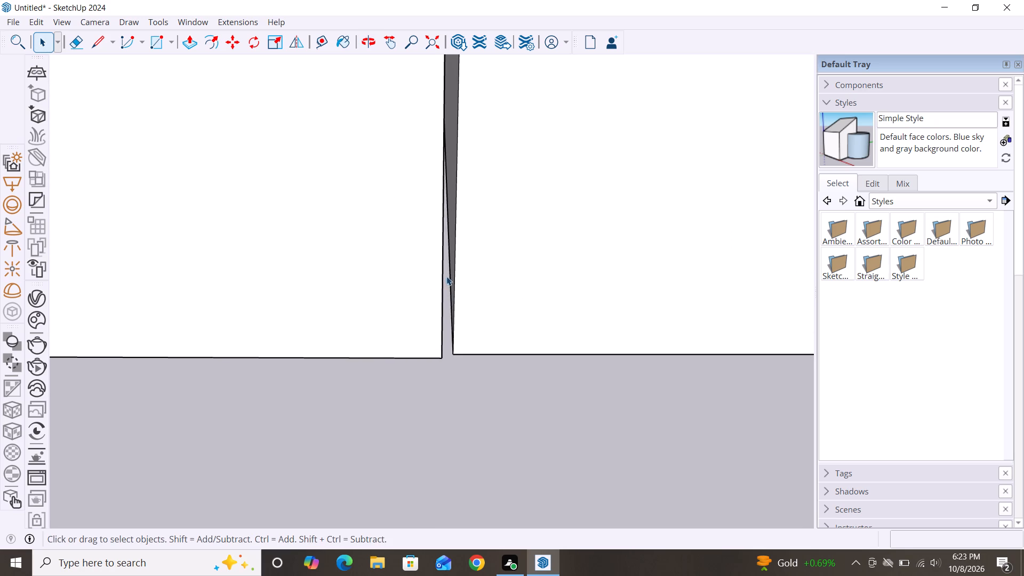
scroll(446, 276, "up", 4)
scroll(446, 276, "down", 6)
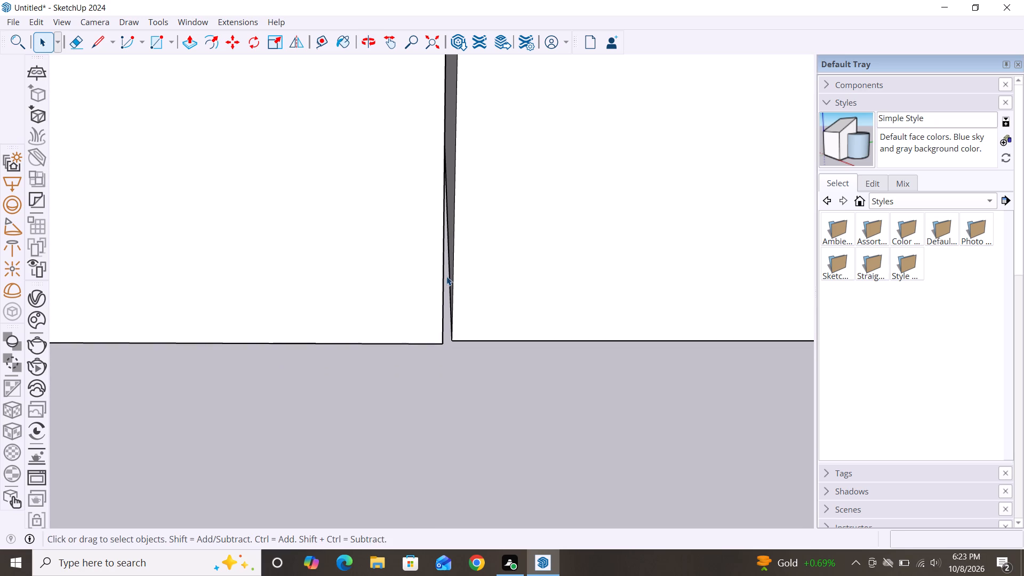
key("p")
left_click(450, 276)
left_click(427, 281)
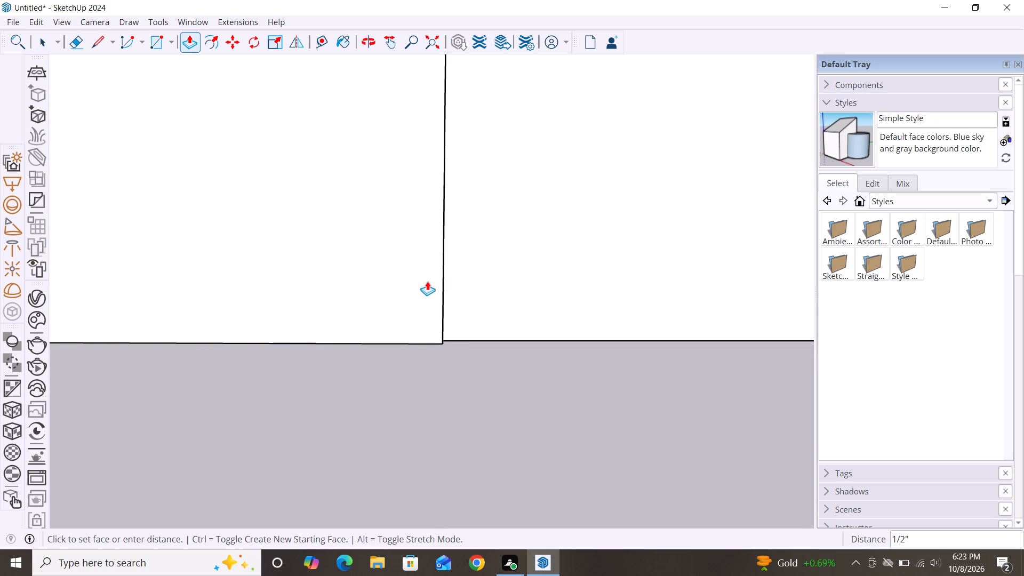
key("space")
Erase the extra seam edge on the slab's top surface where the closed gap met the long slab extension.
scroll(427, 281, "down", 12)
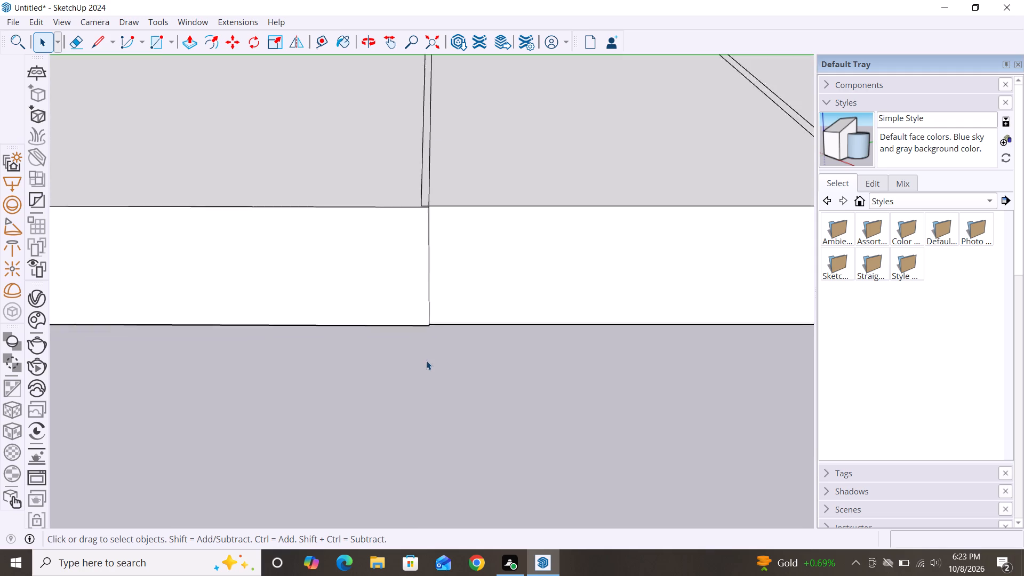
scroll(426, 361, "down", 3)
type("re")
left_click(421, 218)
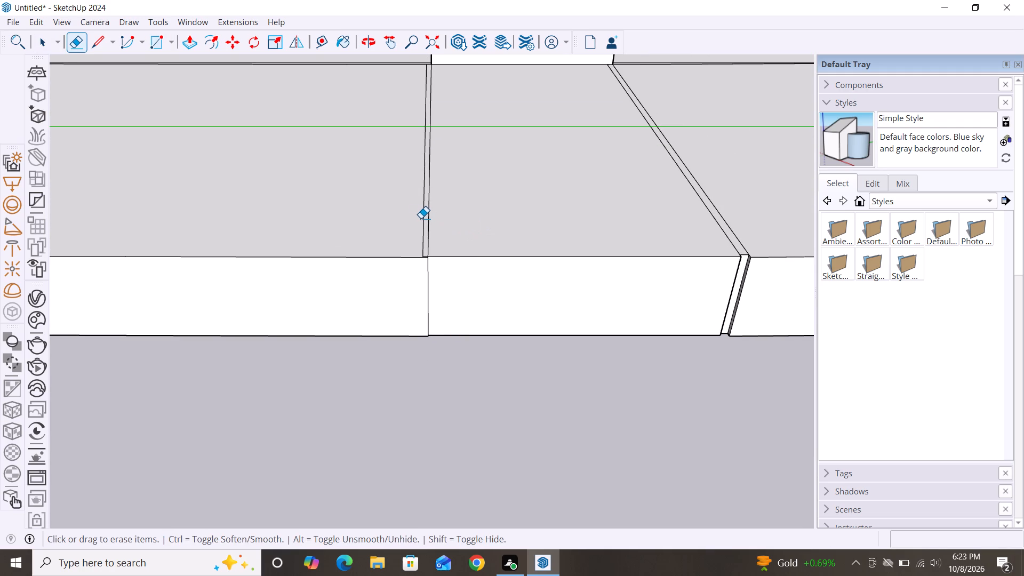
left_click(421, 220)
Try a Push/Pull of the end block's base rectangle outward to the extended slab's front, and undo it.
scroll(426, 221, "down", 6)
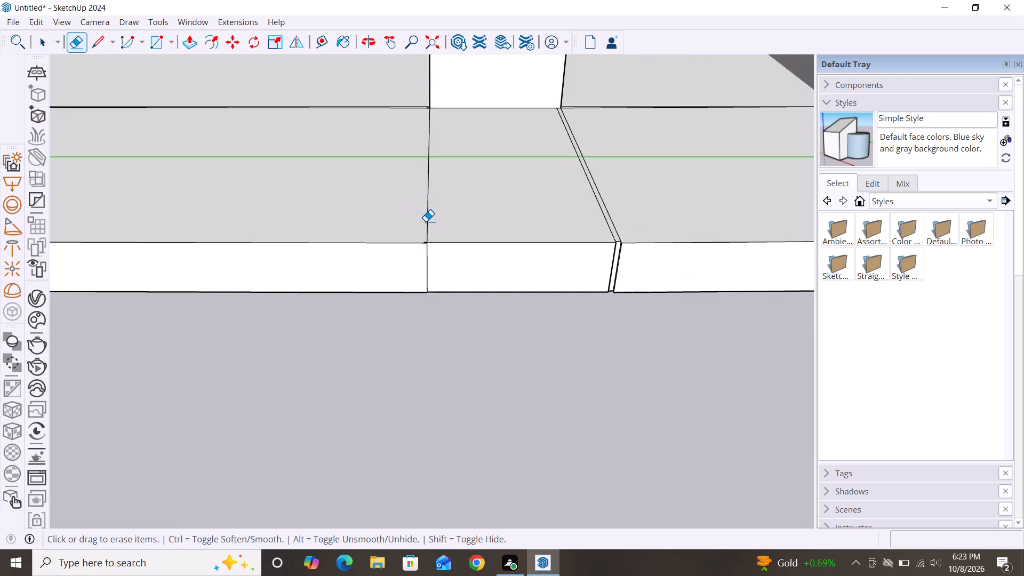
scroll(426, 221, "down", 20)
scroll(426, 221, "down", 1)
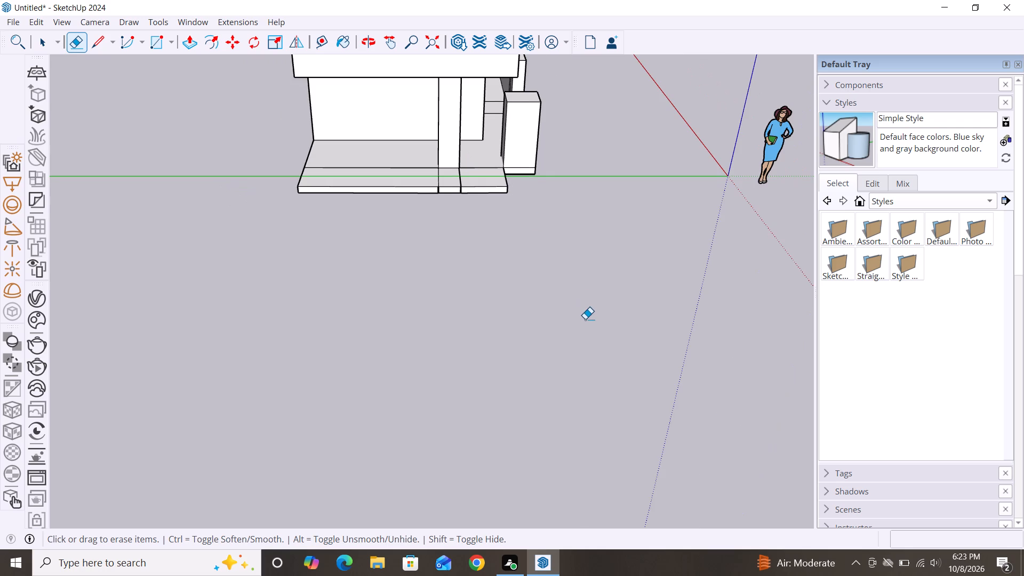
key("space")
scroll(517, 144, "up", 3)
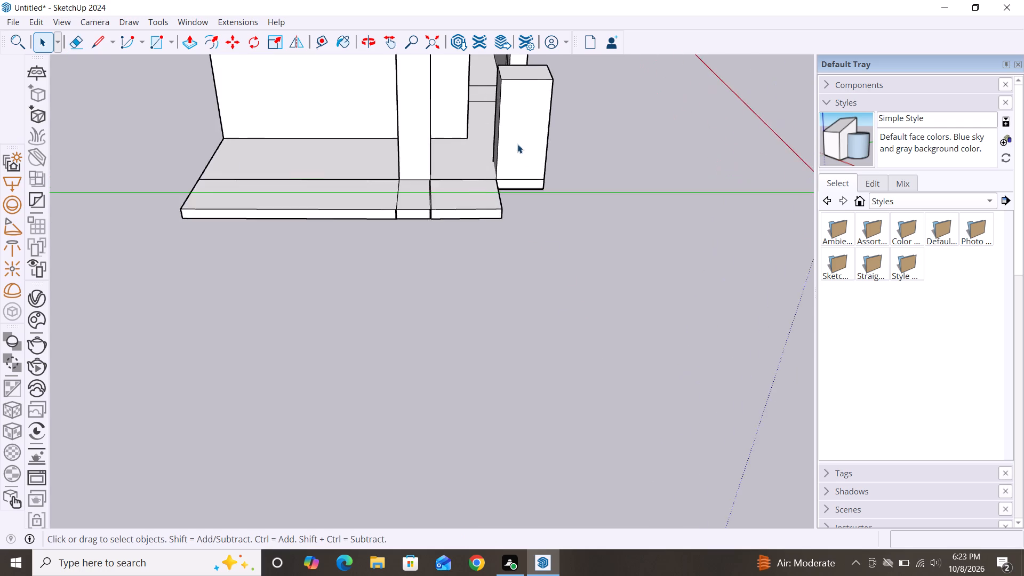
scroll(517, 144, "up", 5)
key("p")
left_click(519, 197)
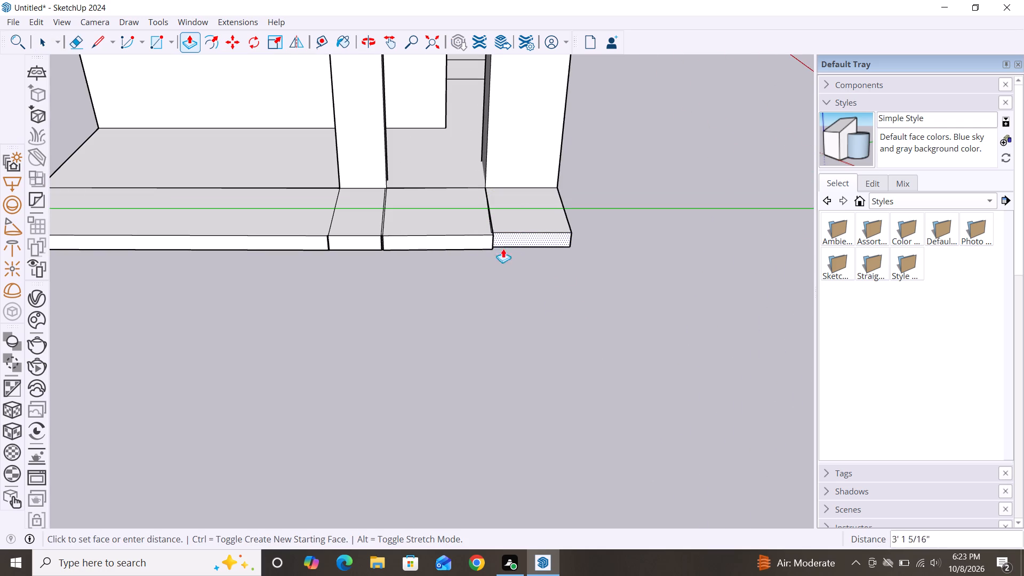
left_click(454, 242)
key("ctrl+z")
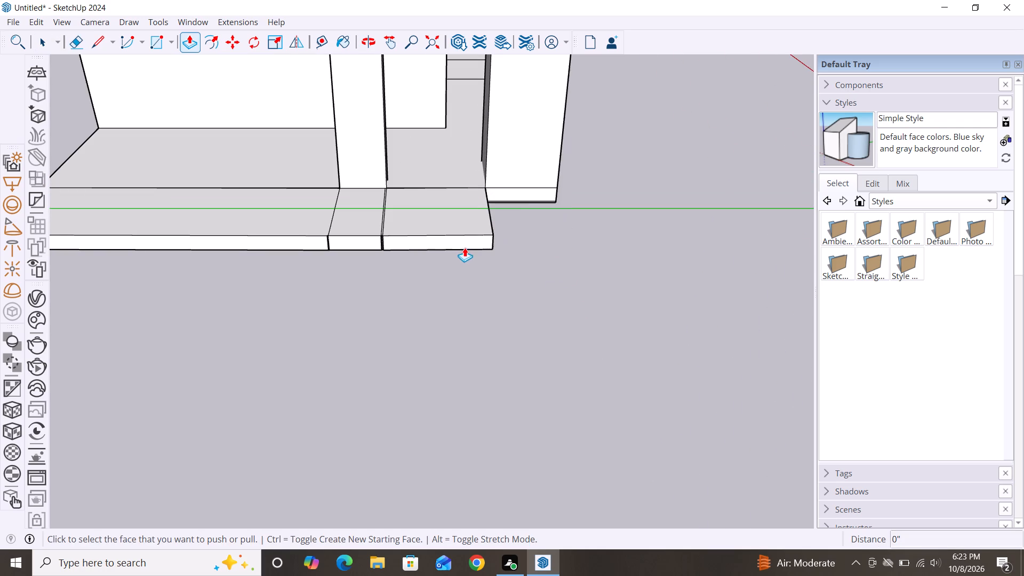
Push/Pull the end block's base rectangle outward 3' 1 1/2", matching the adjoining slab section's front face.
left_click(525, 195)
left_click(441, 242)
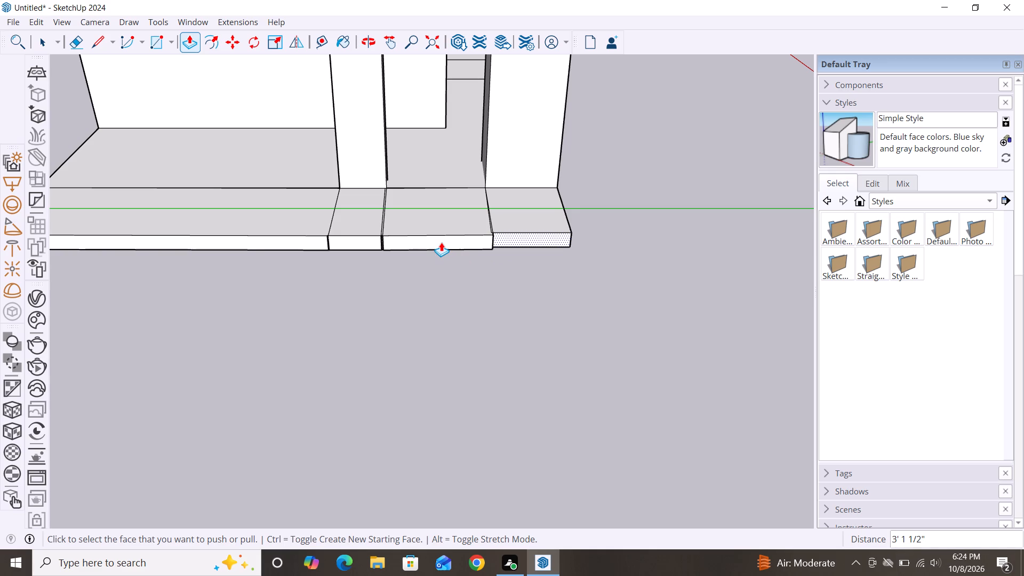
key("space")
Draw a rectangle about 10 3/8" by 8' 8 5/16" along the slab's far end, from the wall corner to the front edge.
scroll(562, 187, "down", 11)
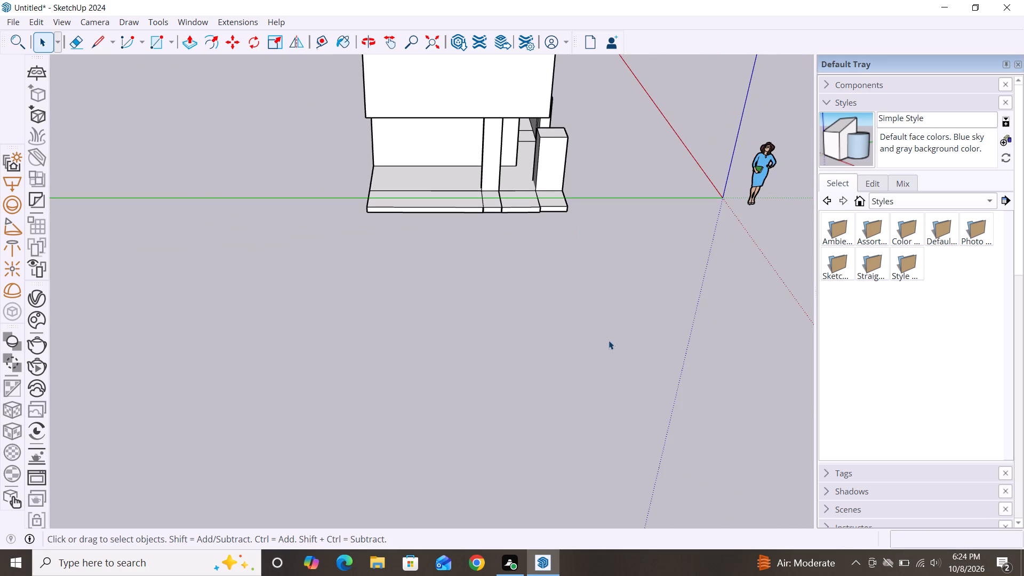
scroll(381, 143, "up", 4)
key("r")
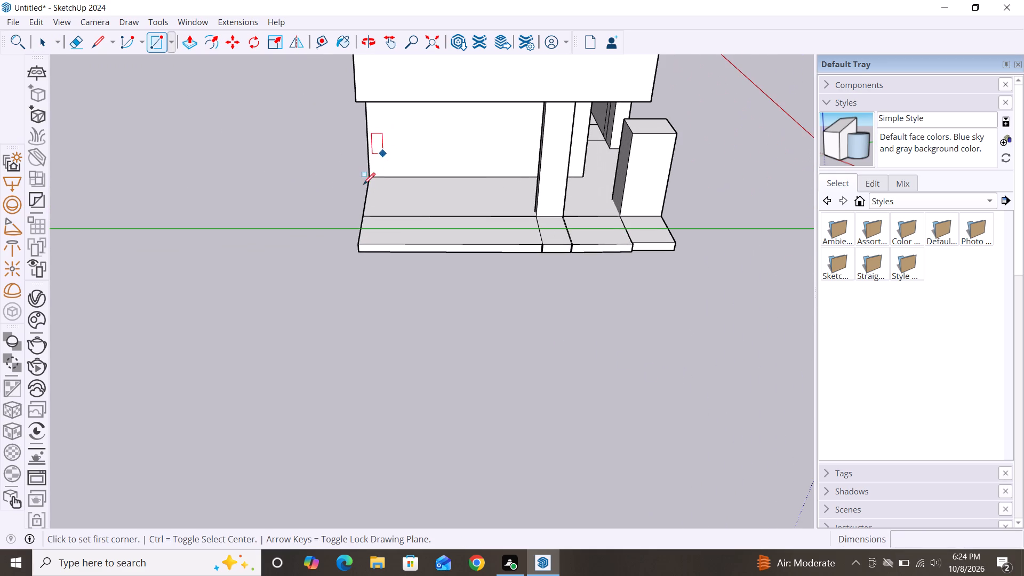
left_click(374, 175)
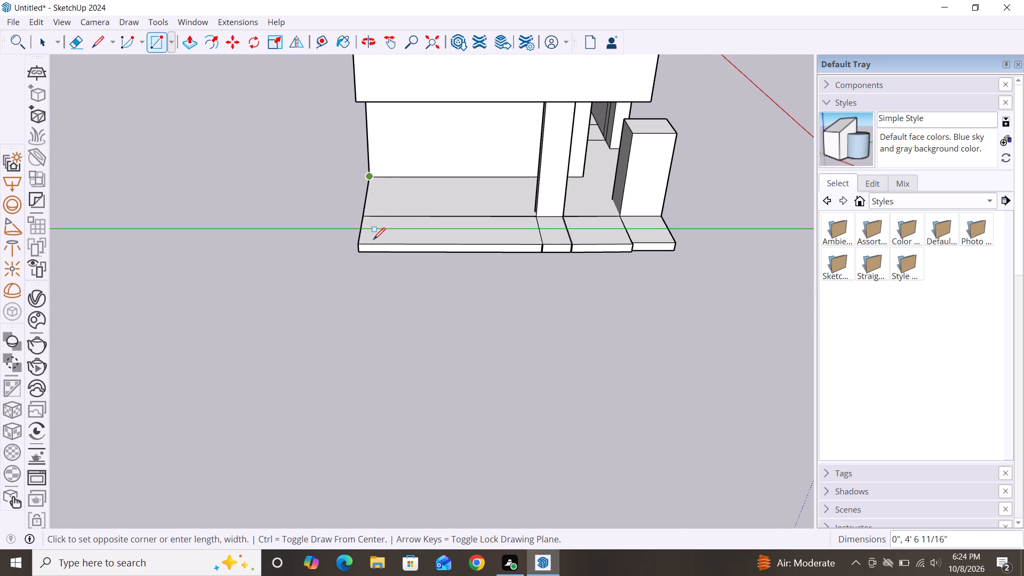
left_click(373, 244)
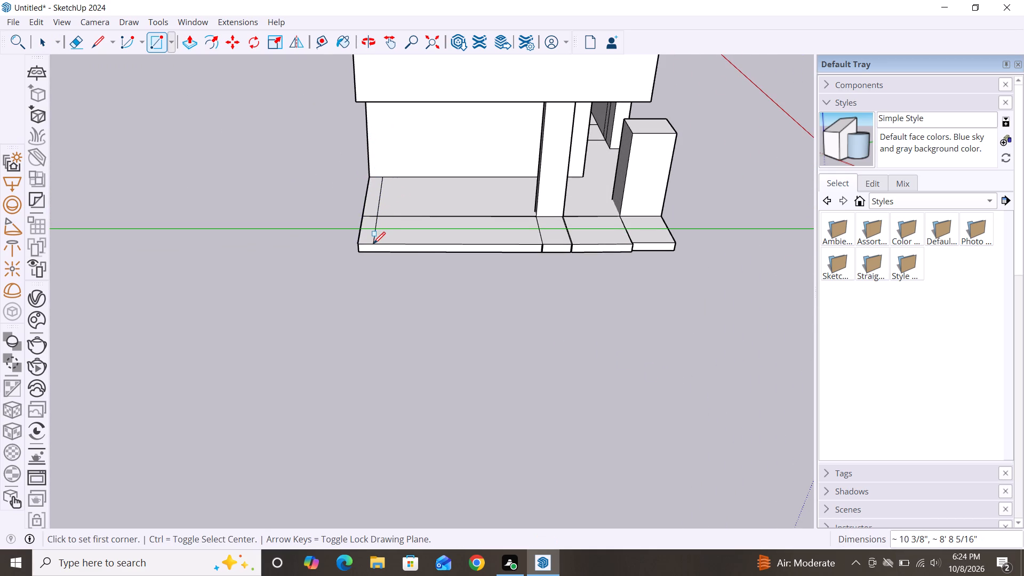
Push/Pull the outer part of the end strip up about 15' 9", to the top of the upper-floor front wall.
key("p")
left_click(366, 234)
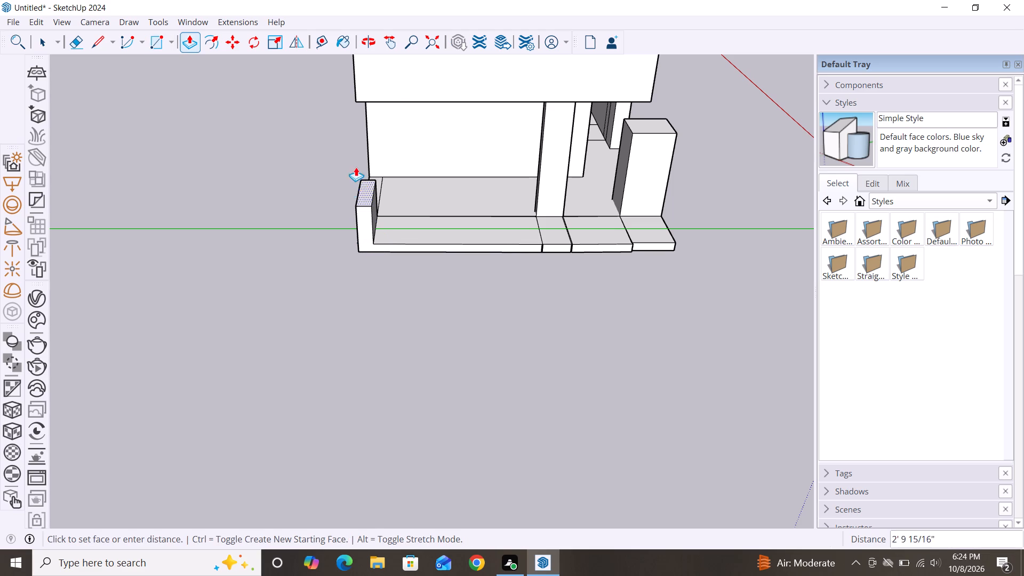
scroll(468, 136, "down", 4)
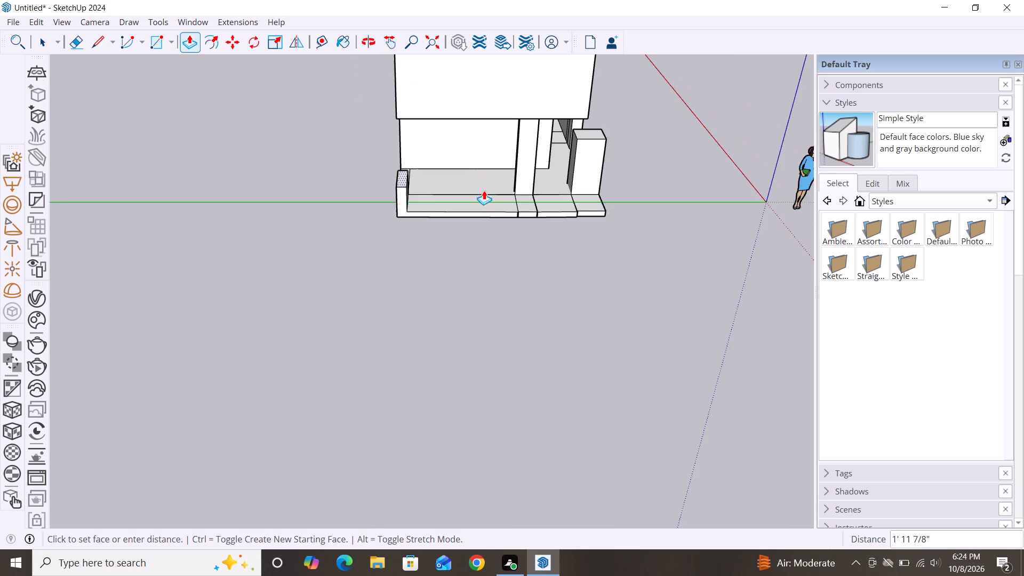
scroll(485, 196, "down", 4)
left_click(467, 70)
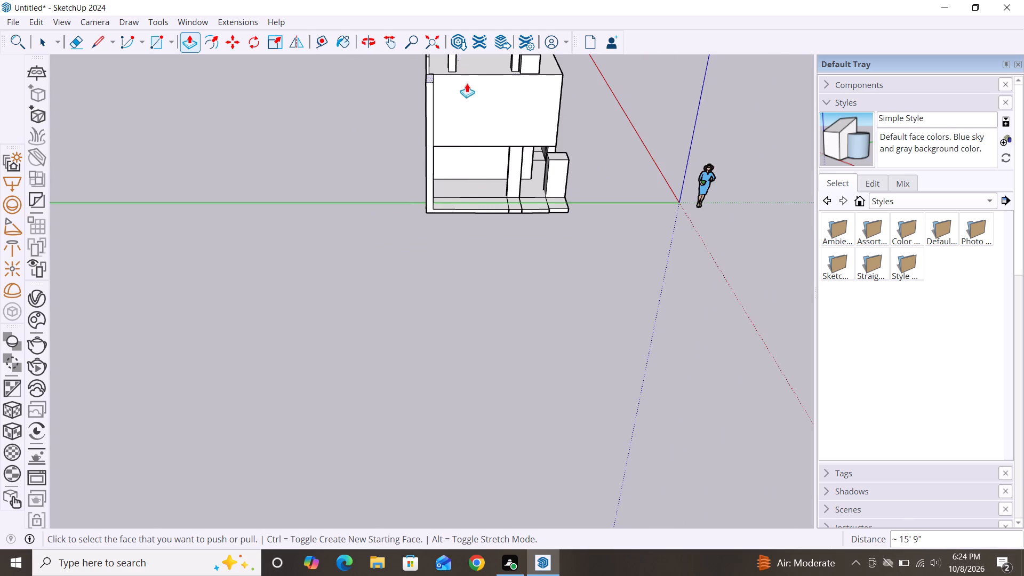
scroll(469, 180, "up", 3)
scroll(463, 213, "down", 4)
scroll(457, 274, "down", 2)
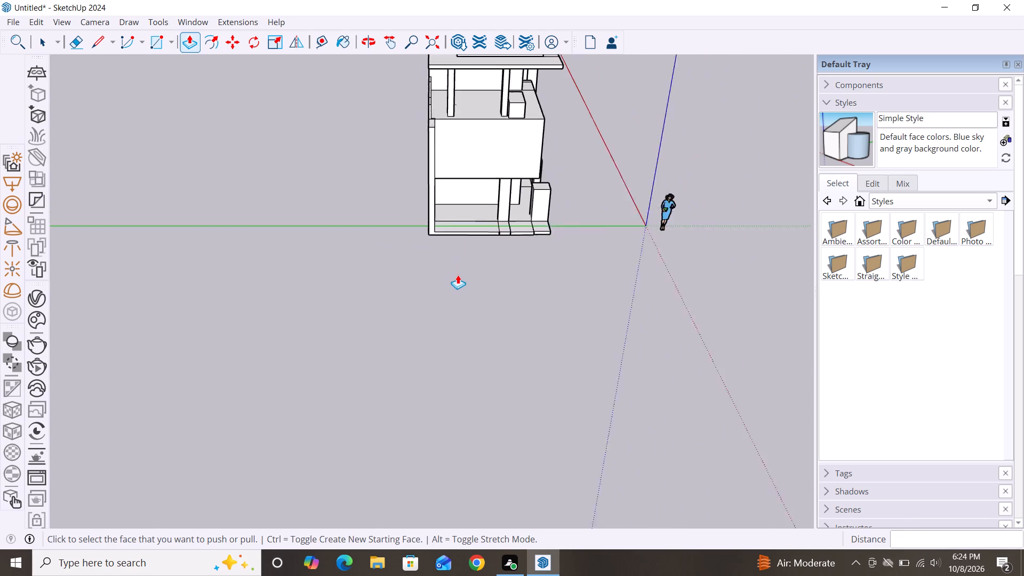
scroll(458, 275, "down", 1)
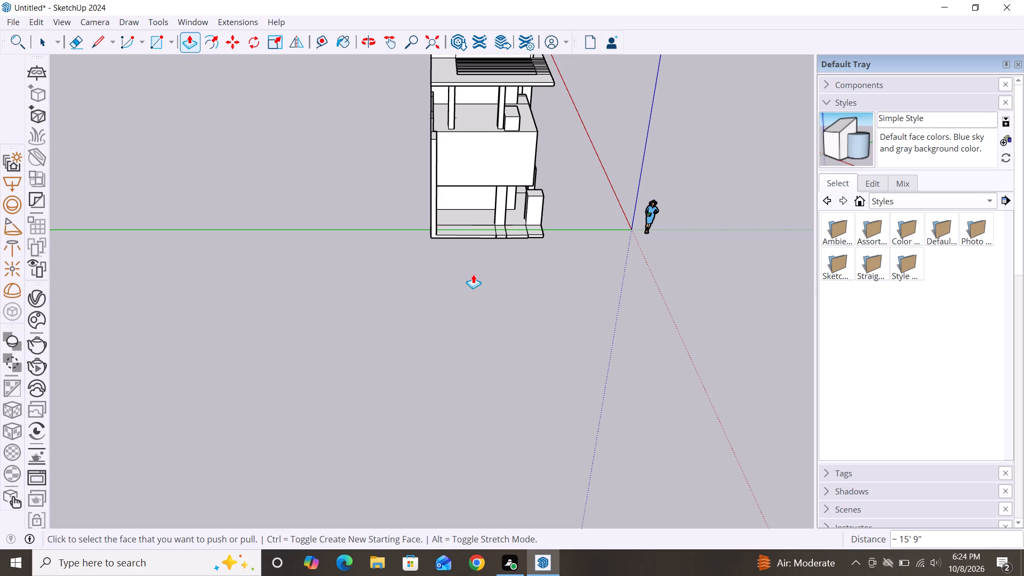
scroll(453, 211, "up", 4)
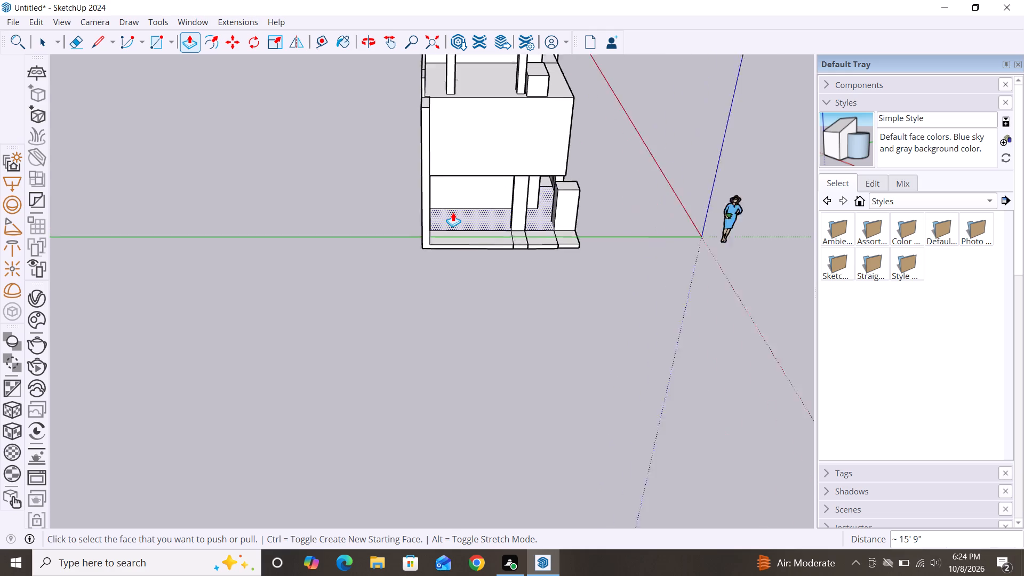
Push/Pull the remaining inner part of the end floor strip up about 15' 9", level with the tall side wall's top.
scroll(453, 212, "up", 6)
middle_click_drag(453, 212, 368, 254)
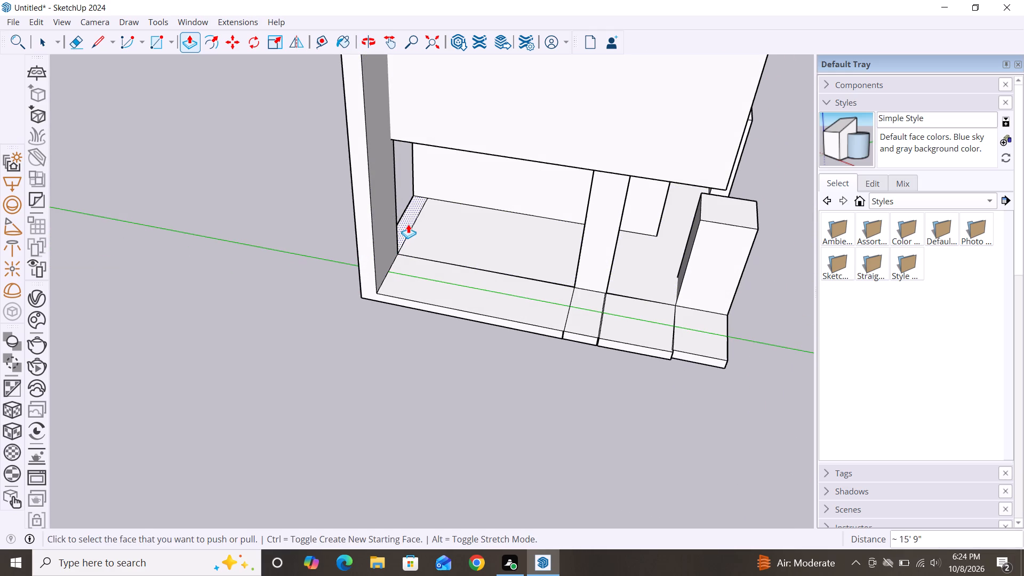
left_click(408, 224)
scroll(473, 124, "down", 8)
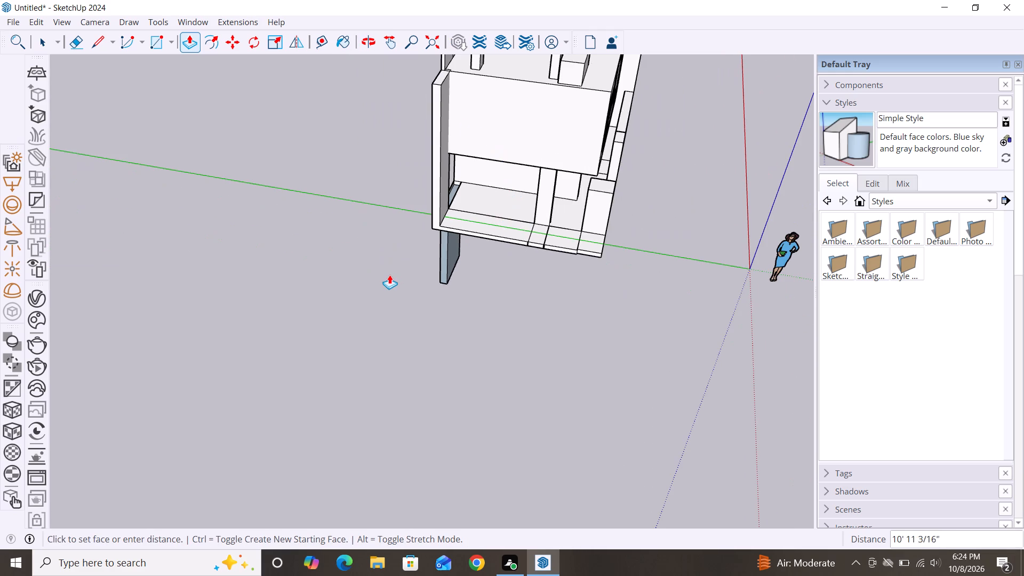
middle_click_drag(389, 275, 812, 231, "alt")
left_click(348, 220)
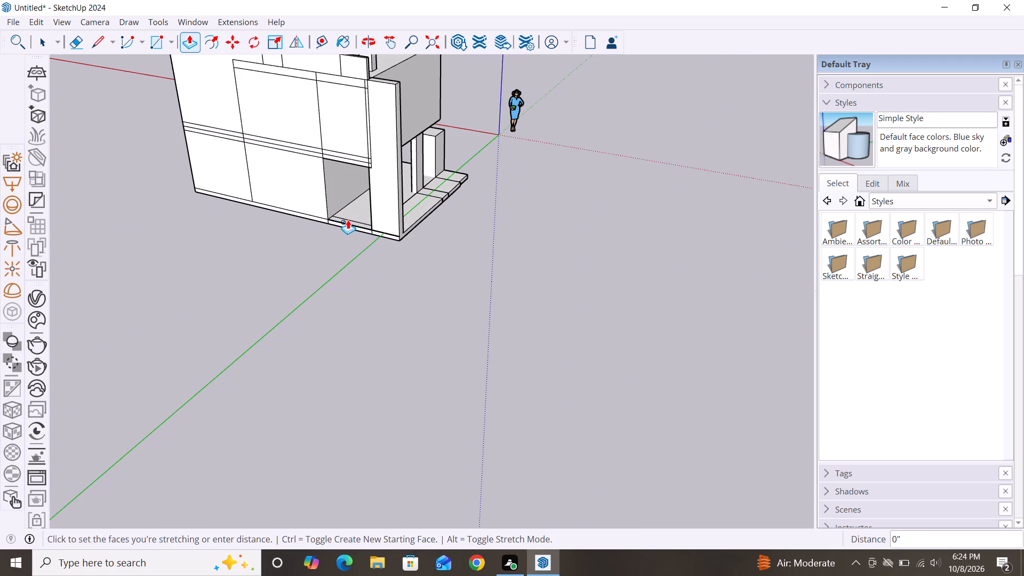
key("space")
key("space")
type("p")
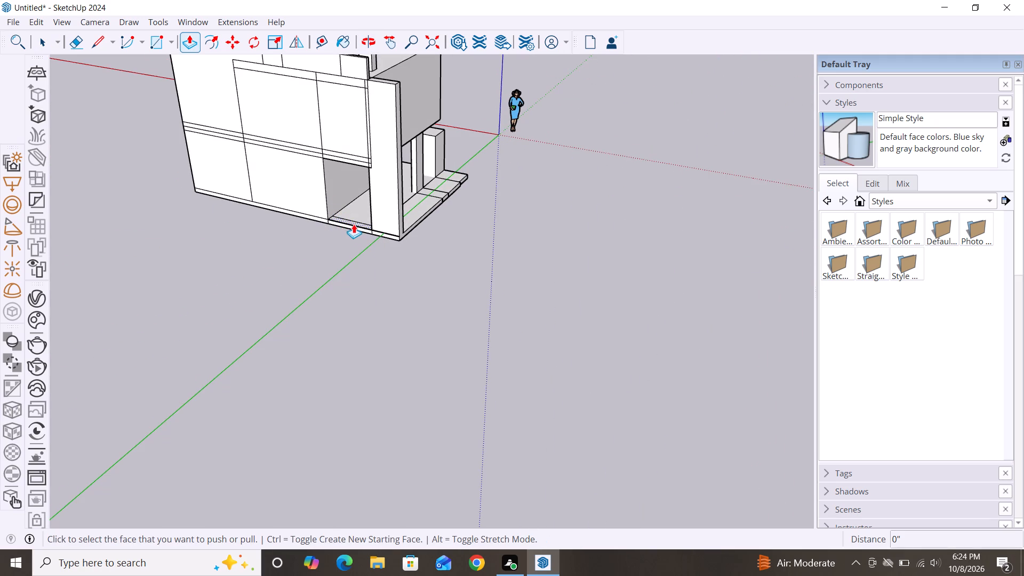
left_click(357, 223)
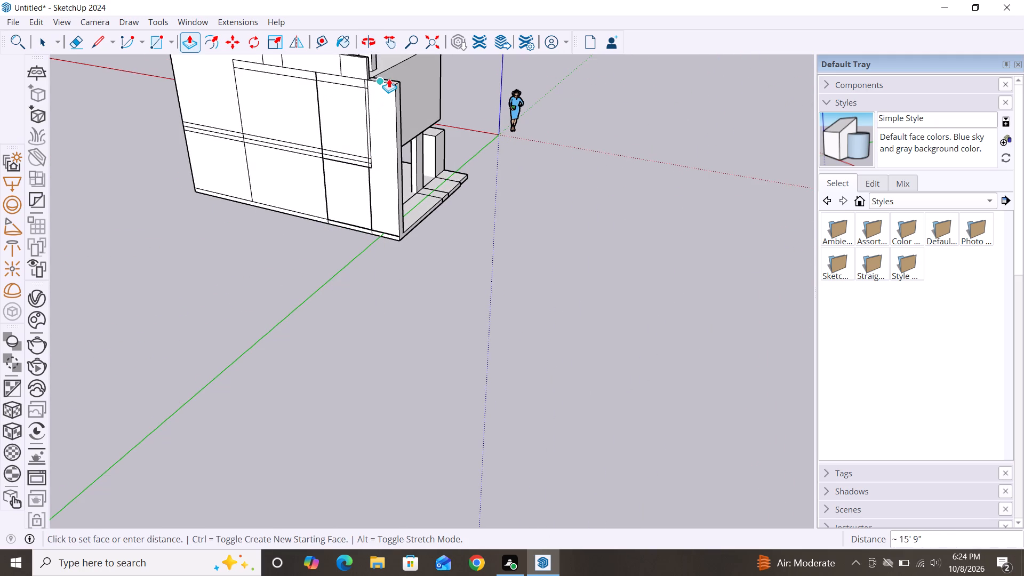
left_click(397, 84)
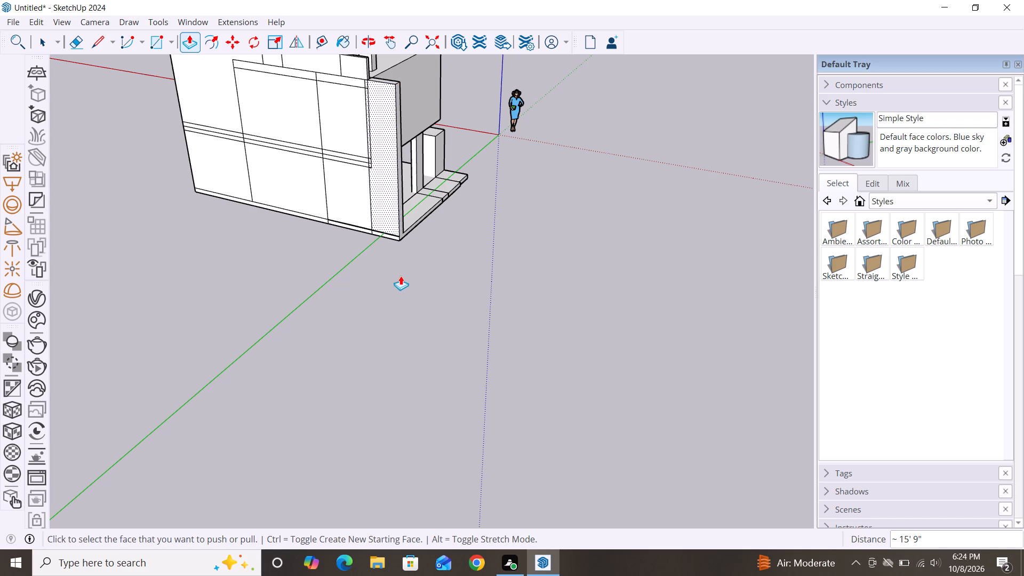
scroll(401, 276, "down", 7)
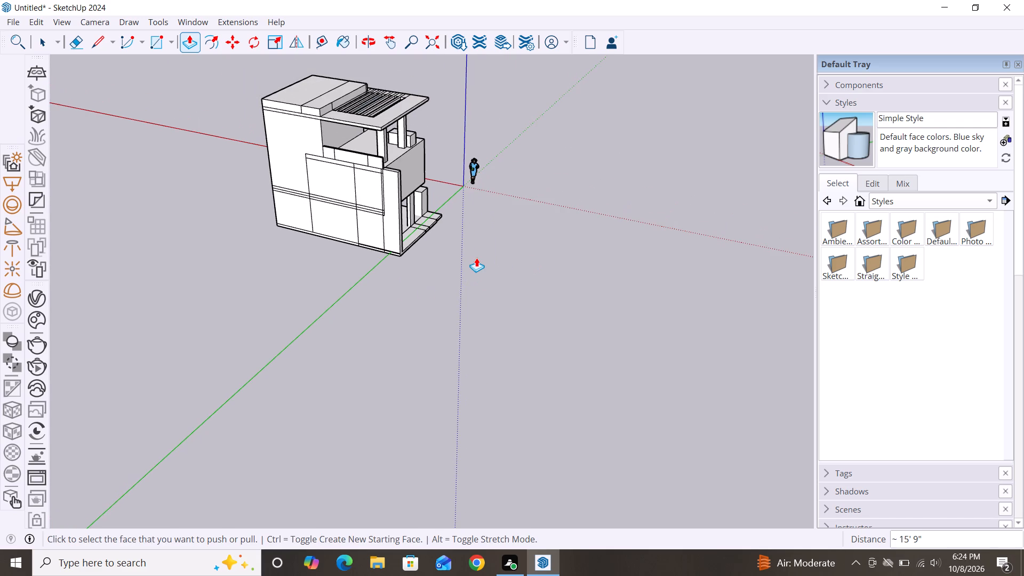
key("space")
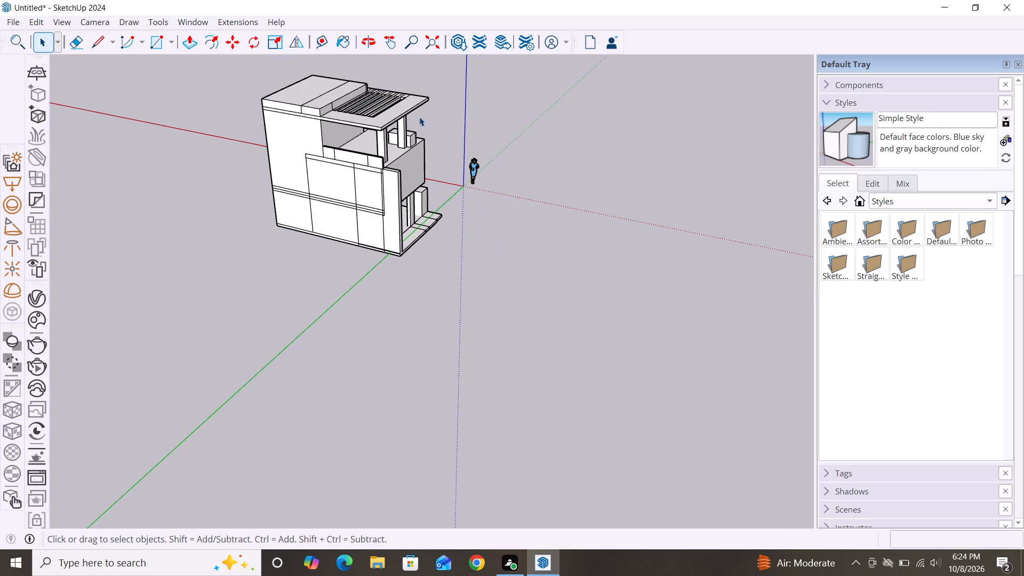
Push/Pull the roof slab's front edge outward about 2' 11 5/8", in line with the tall side wall's front edge.
scroll(417, 98, "up", 7)
key("p")
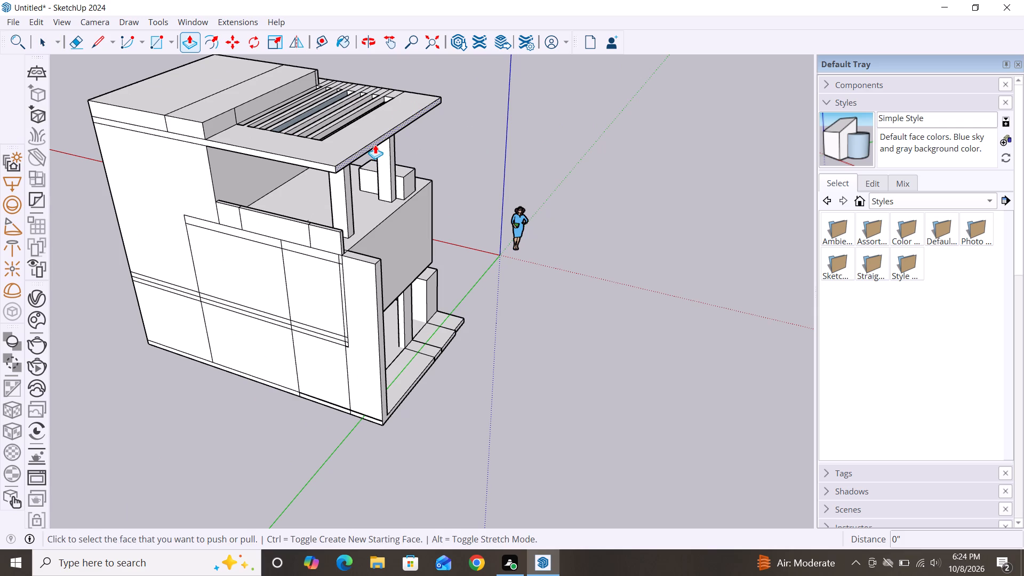
left_click(375, 145)
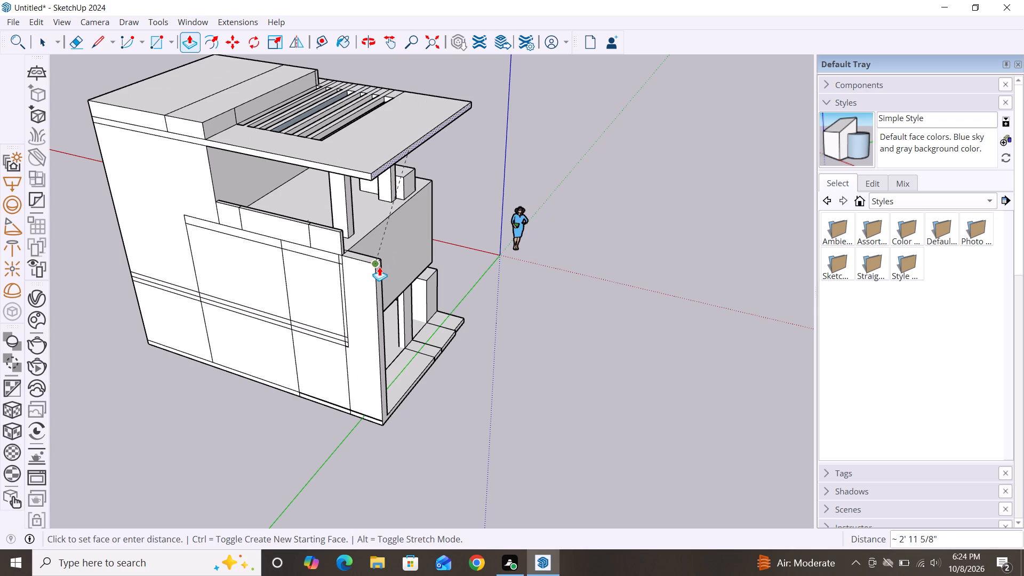
left_click(379, 267)
key("space")
Examine the whole house with its extended roof and side wall from the front, the opposite side and above.
scroll(424, 129, "down", 7)
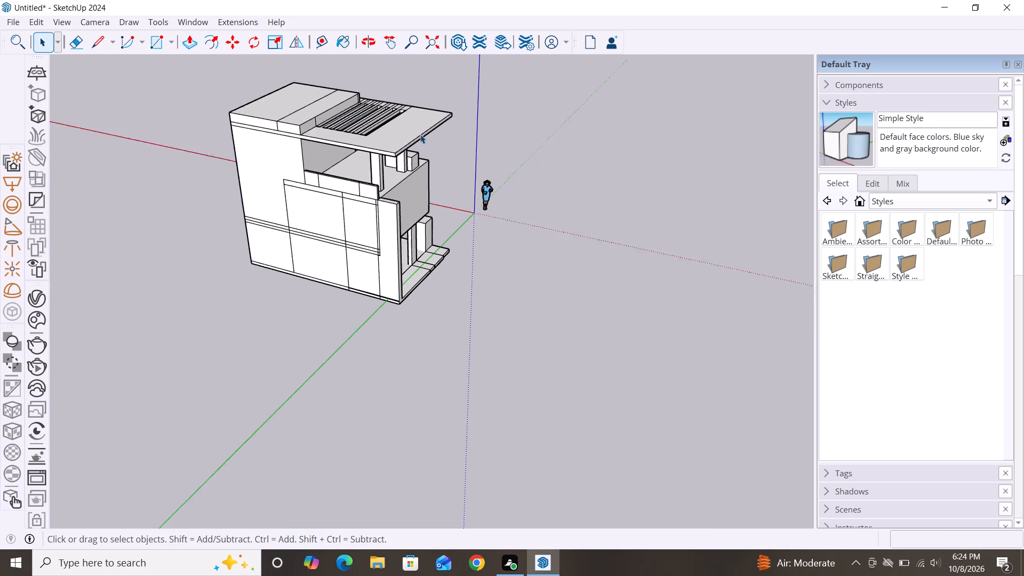
scroll(420, 134, "down", 1)
middle_click_drag(514, 353, 211, 289, "alt")
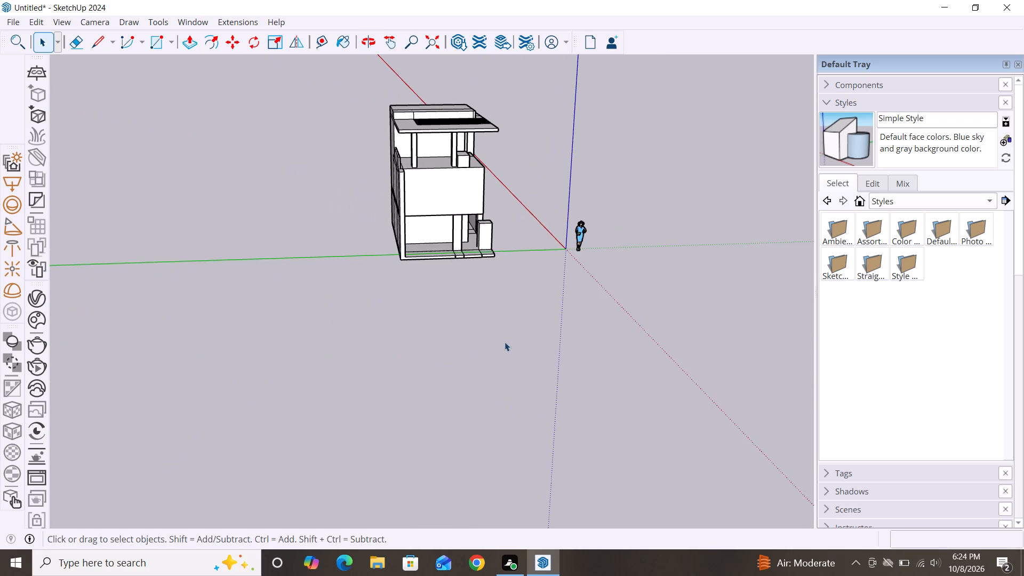
middle_click_drag(513, 339, 117, 390, "alt")
scroll(517, 196, "down", 1)
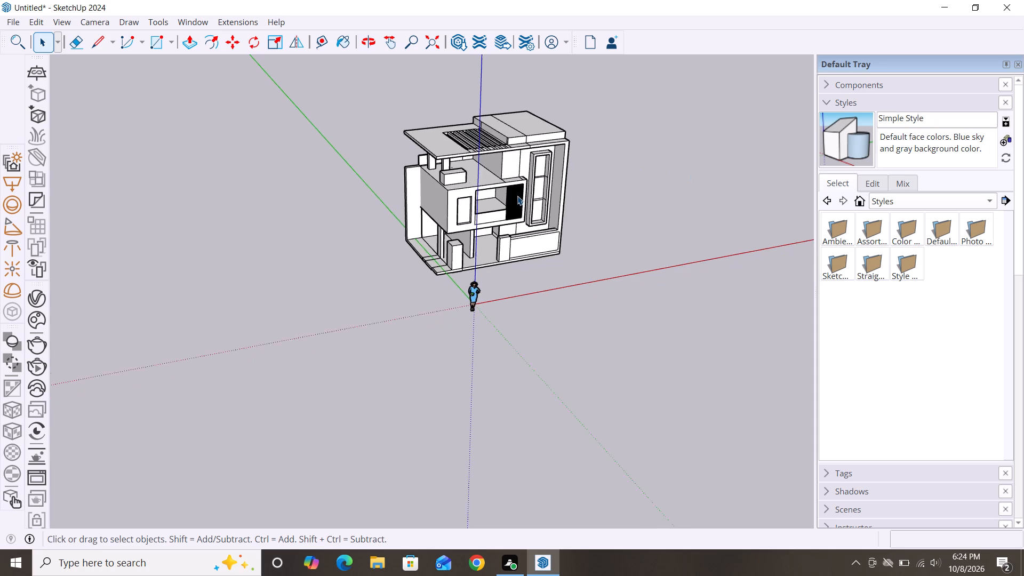
scroll(517, 196, "down", 1)
middle_click_drag(522, 302, 353, 325, "alt")
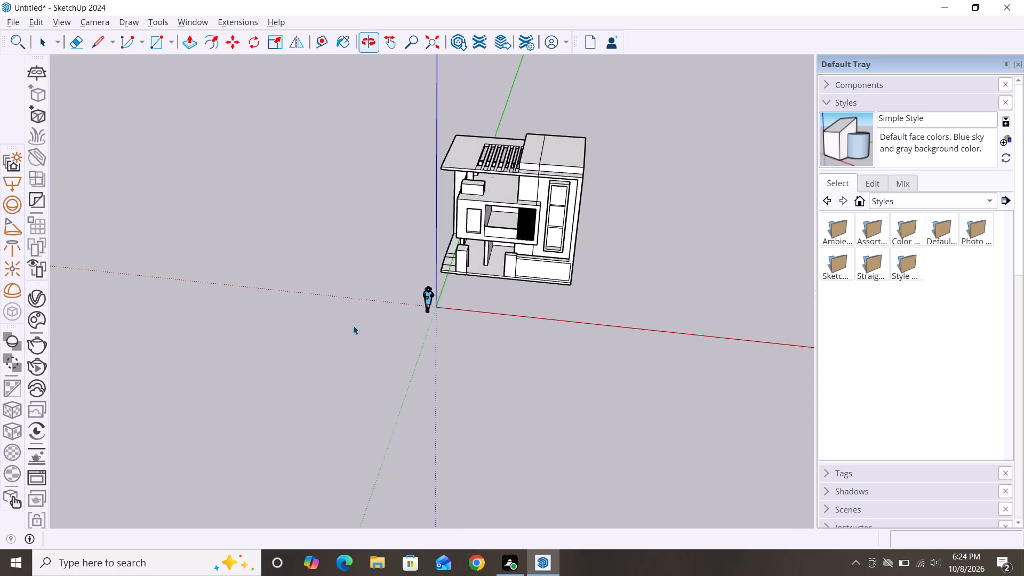
middle_click_drag(526, 314, 546, 279)
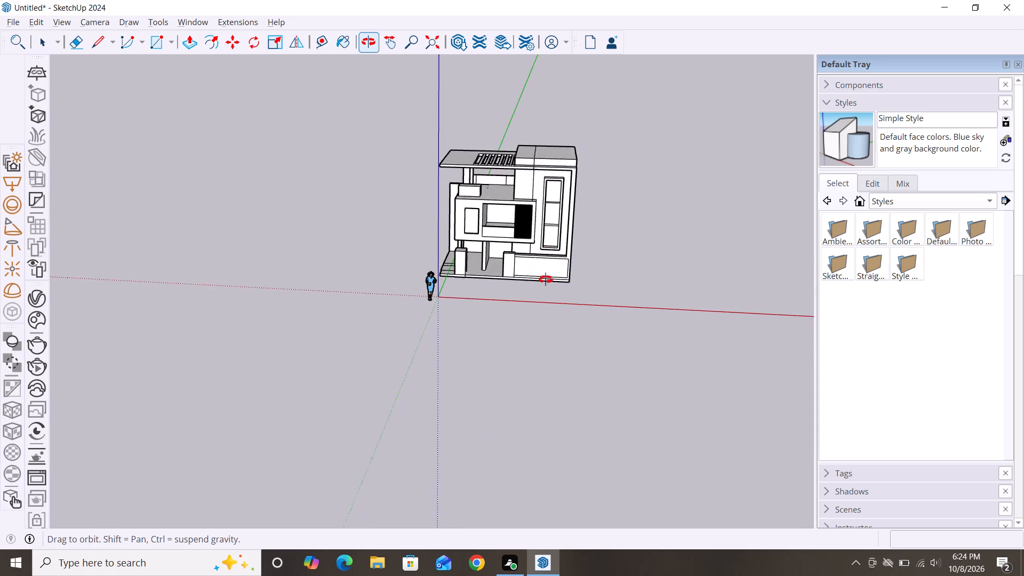
middle_click_drag(546, 279, 569, 449)
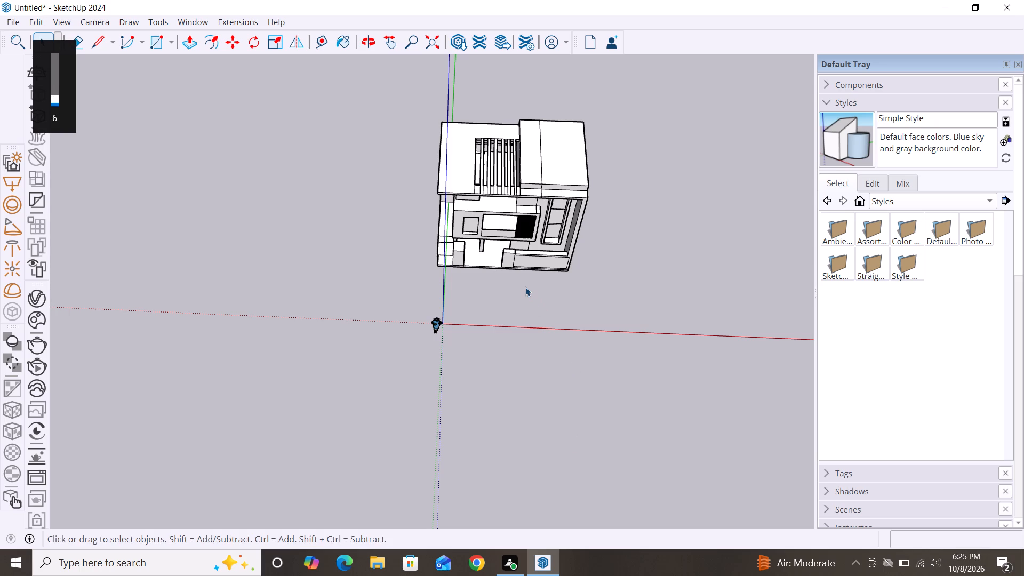
key("Escape")
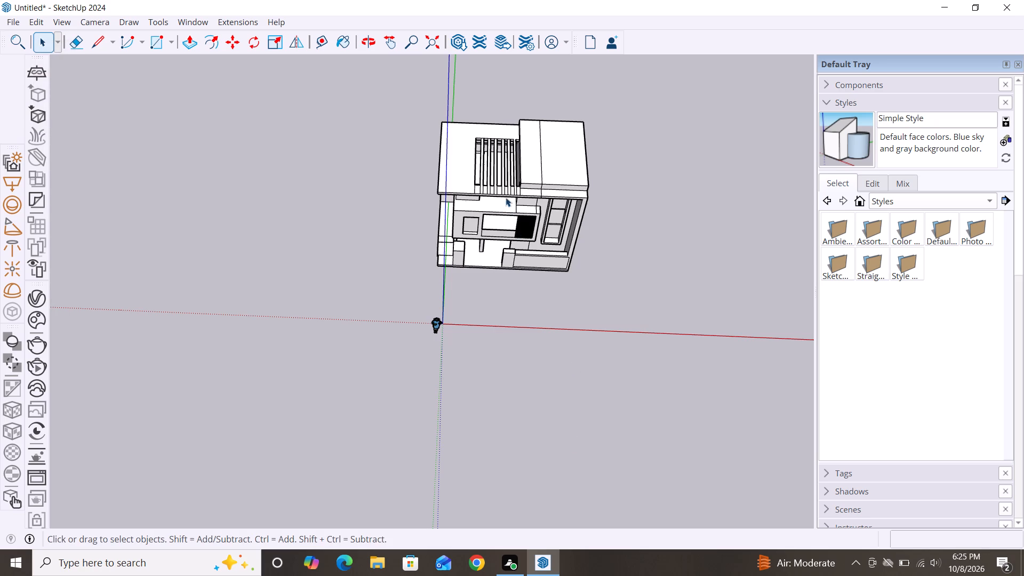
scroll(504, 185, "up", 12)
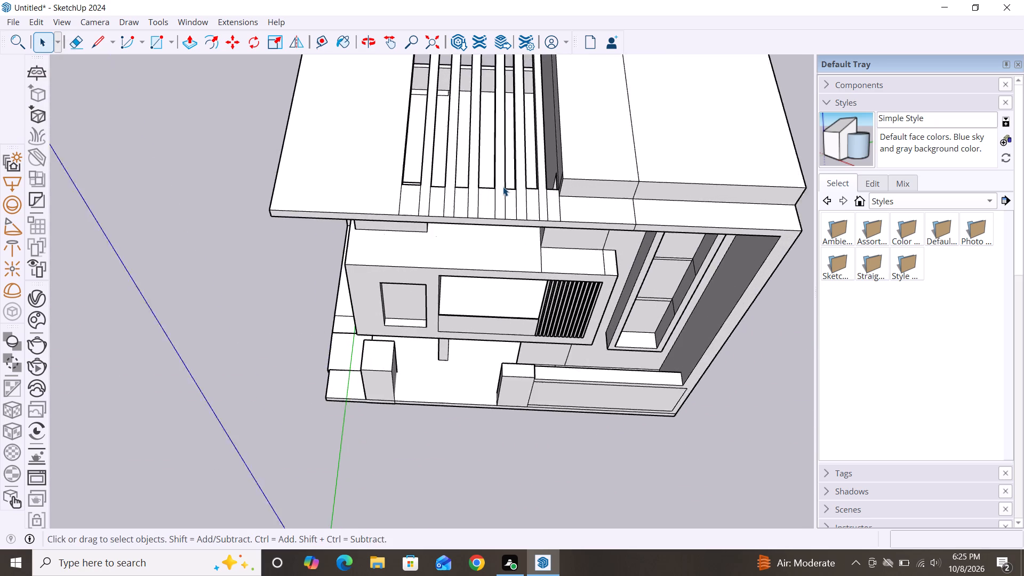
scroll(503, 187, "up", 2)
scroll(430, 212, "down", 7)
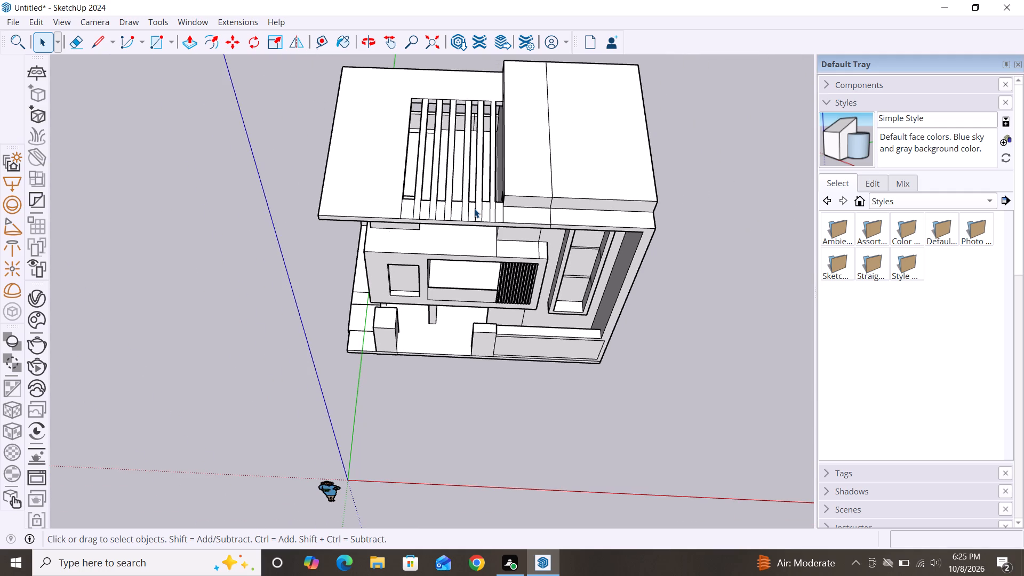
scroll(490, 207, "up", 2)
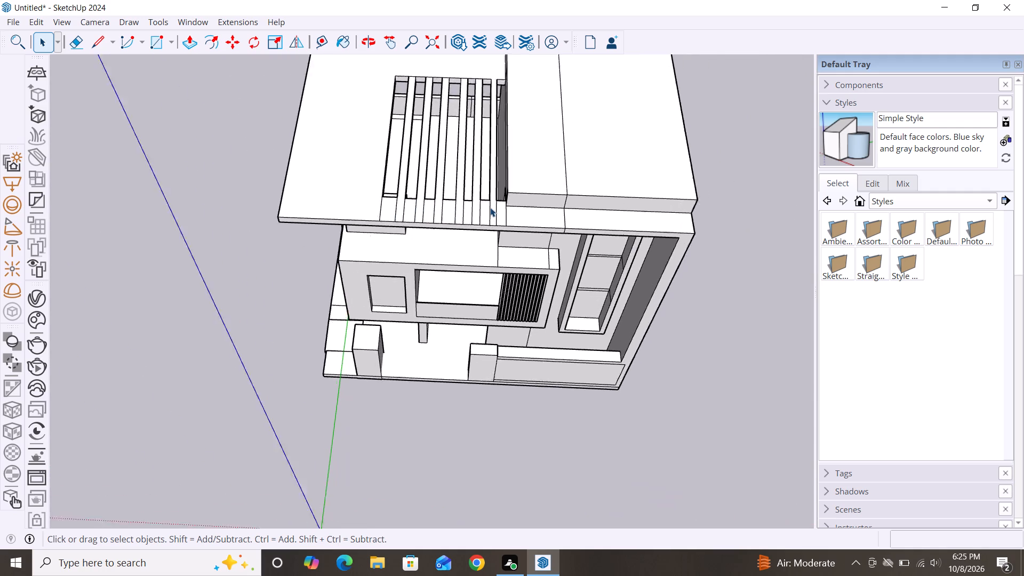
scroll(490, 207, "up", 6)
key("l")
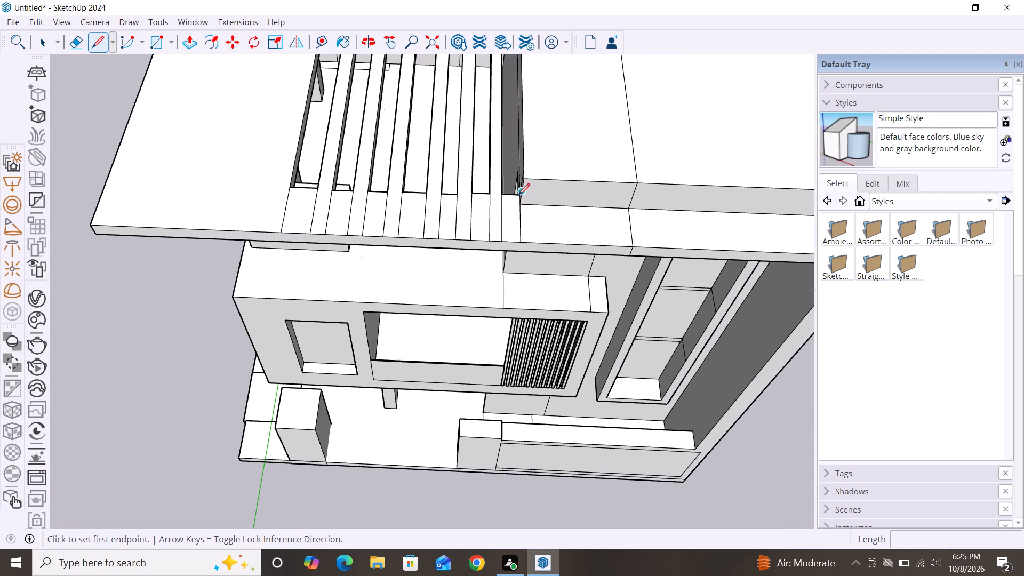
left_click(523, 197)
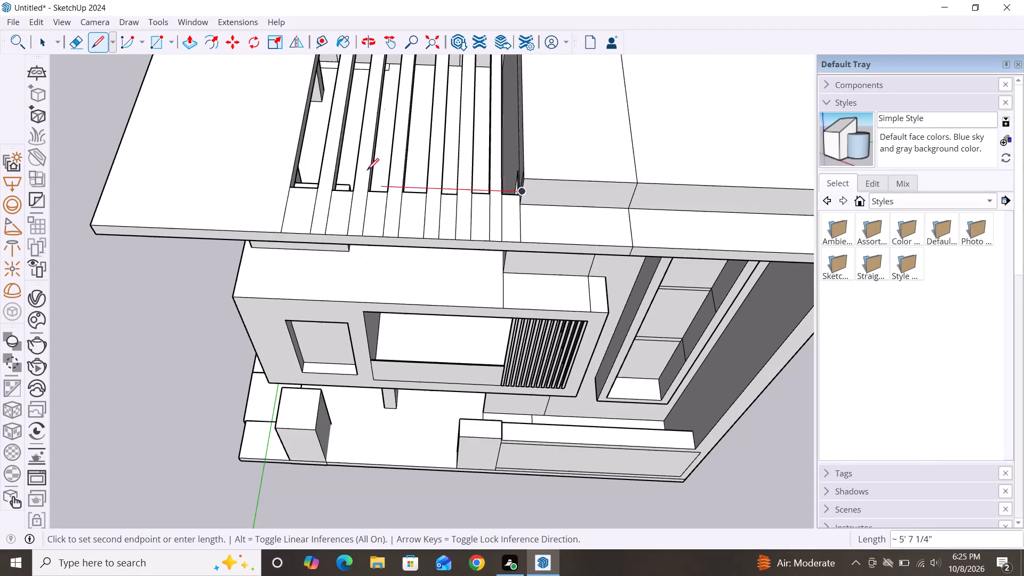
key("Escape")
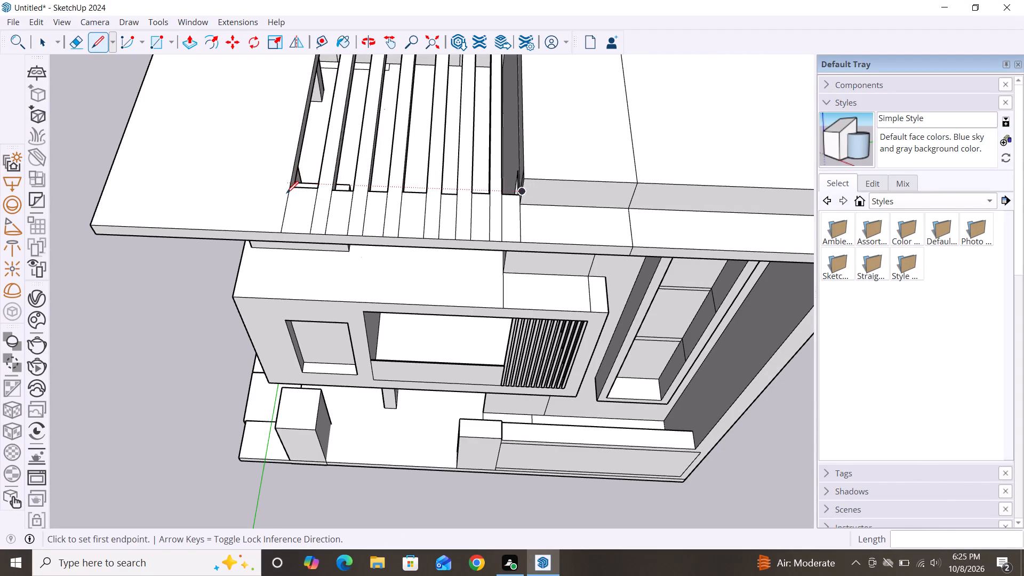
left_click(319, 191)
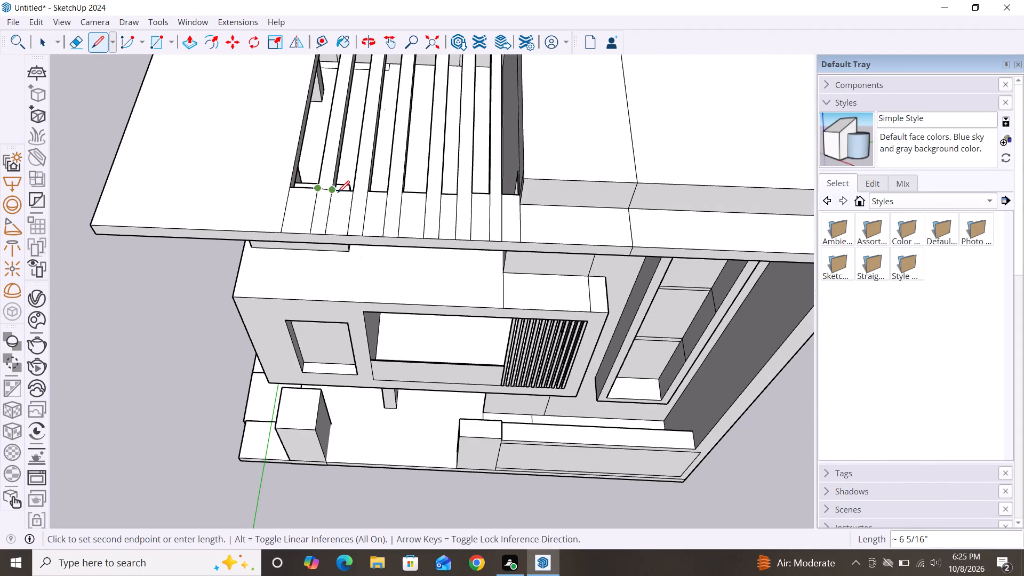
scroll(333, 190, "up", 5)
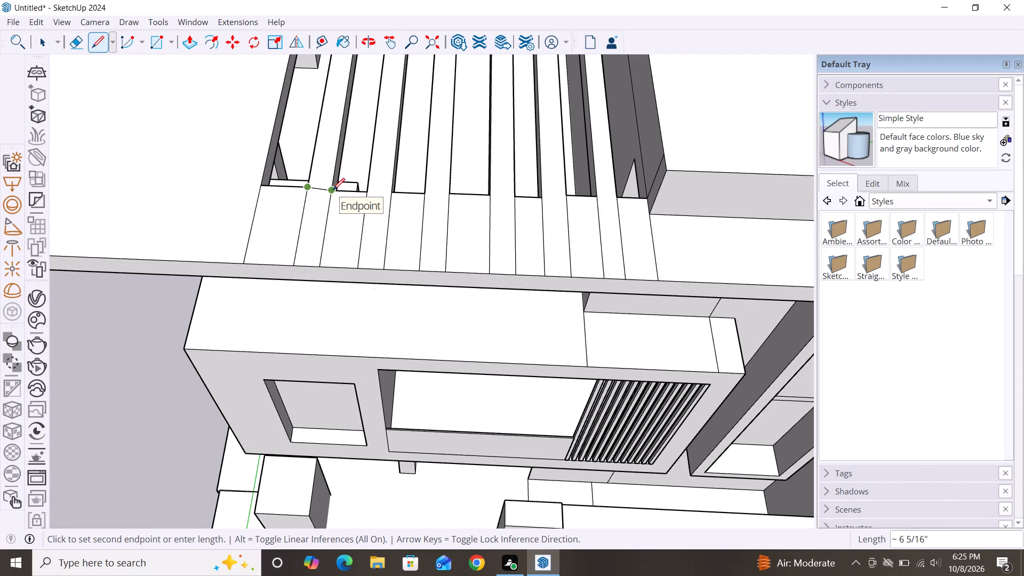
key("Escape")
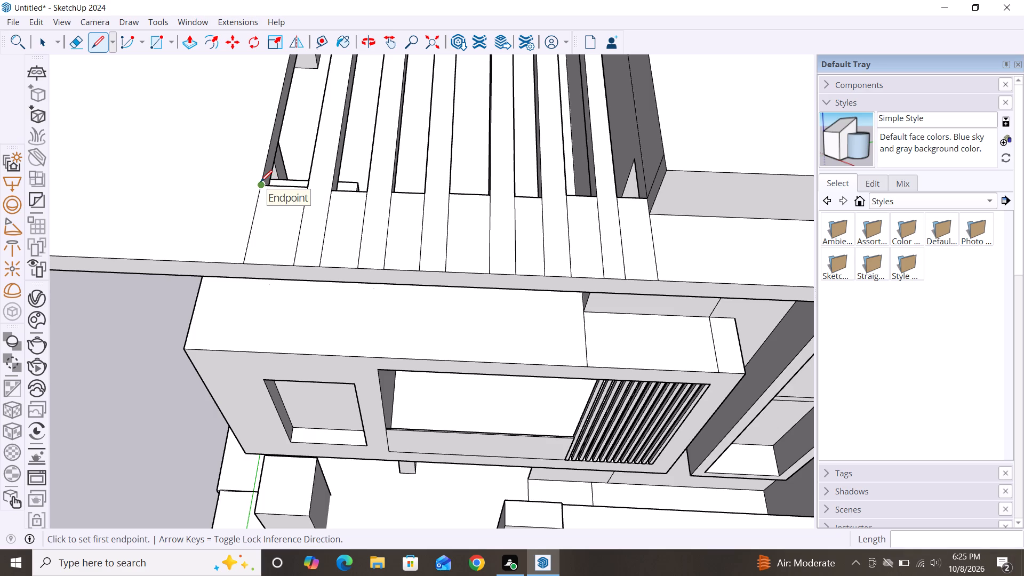
Draw a line about 8' 2 13/16" long across the slat ends of the roof opening, from corner to corner.
left_click(259, 183)
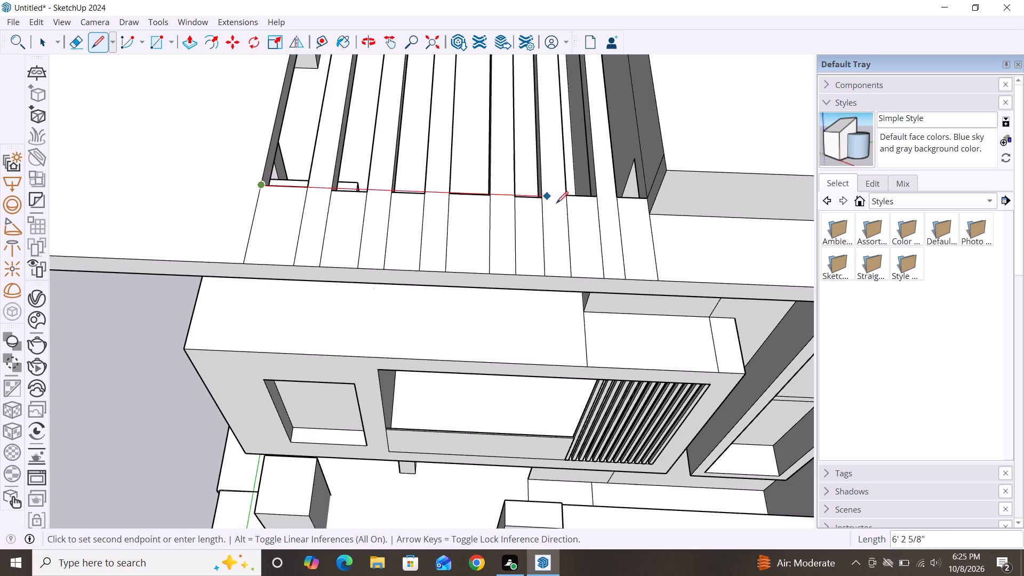
left_click(647, 201)
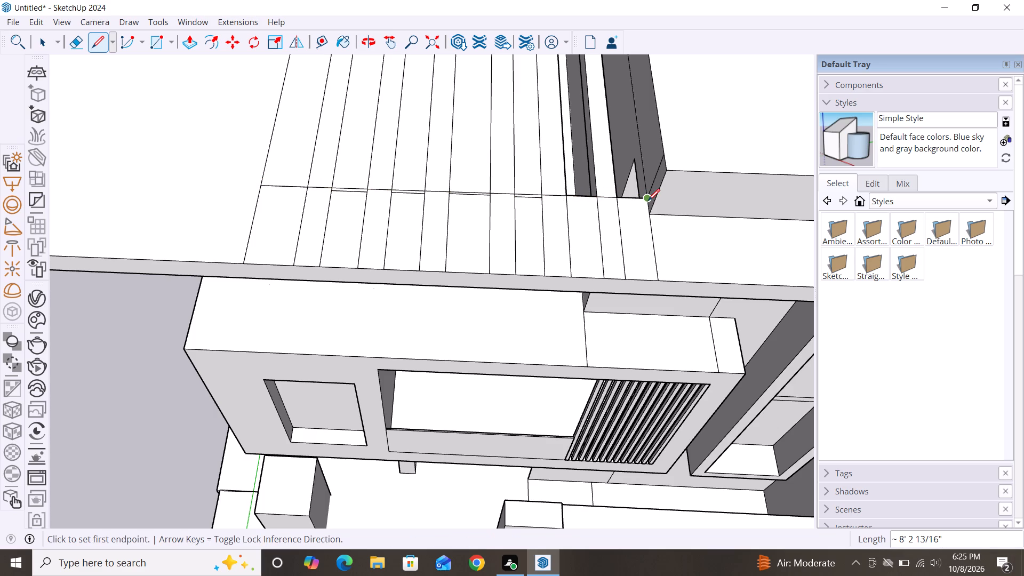
scroll(648, 201, "down", 6)
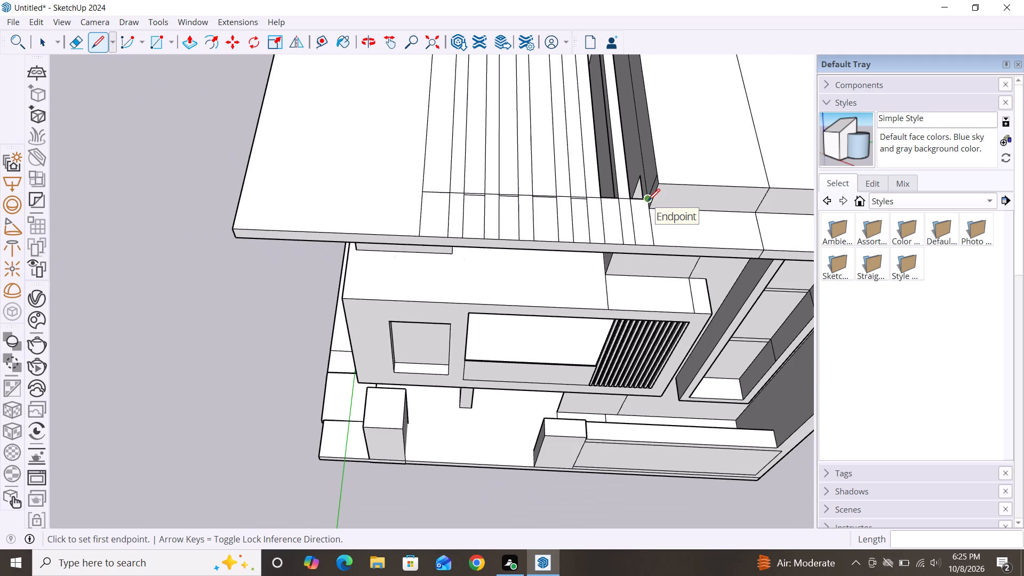
scroll(641, 201, "down", 4)
scroll(581, 226, "down", 3)
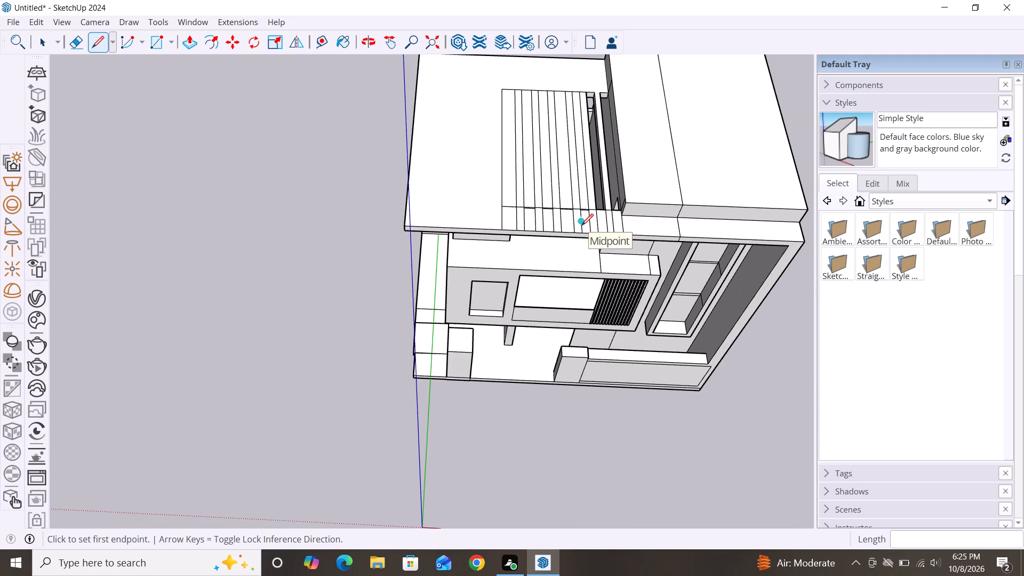
key("space")
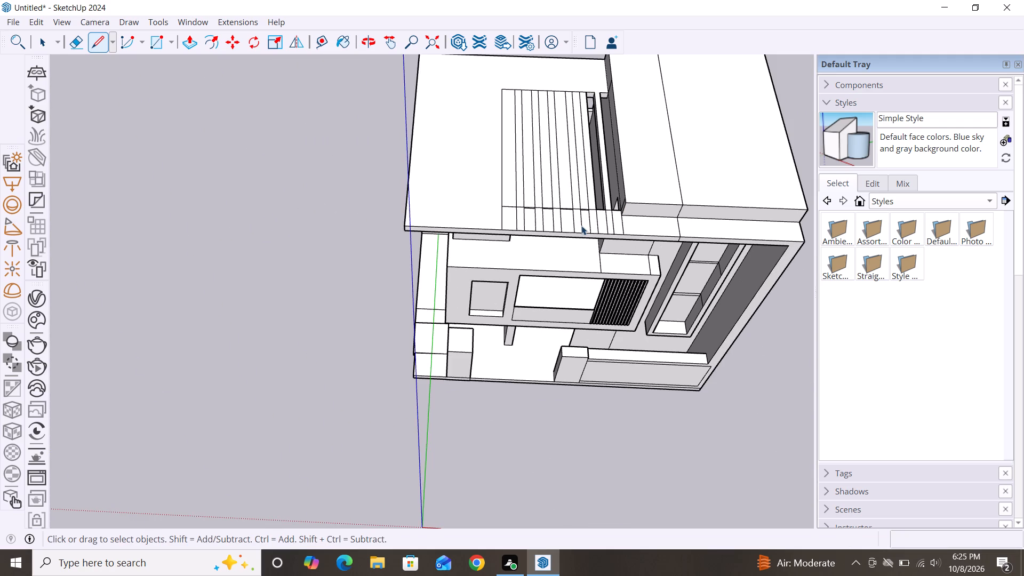
Delete the five alternate strip faces between the slats of the roof opening, up to the line across the slat ends.
scroll(611, 197, "up", 6)
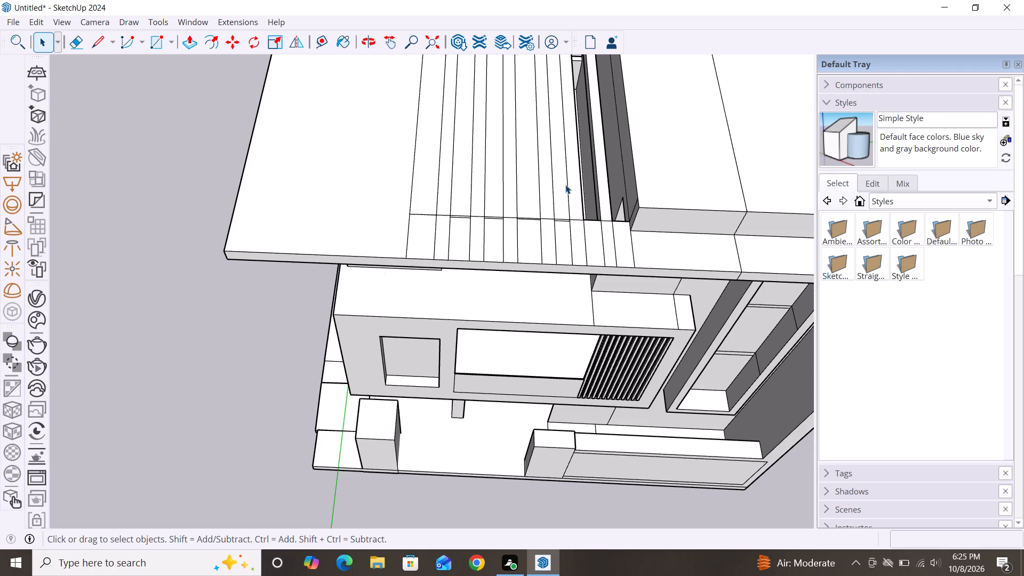
scroll(570, 186, "down", 1)
left_click(455, 199)
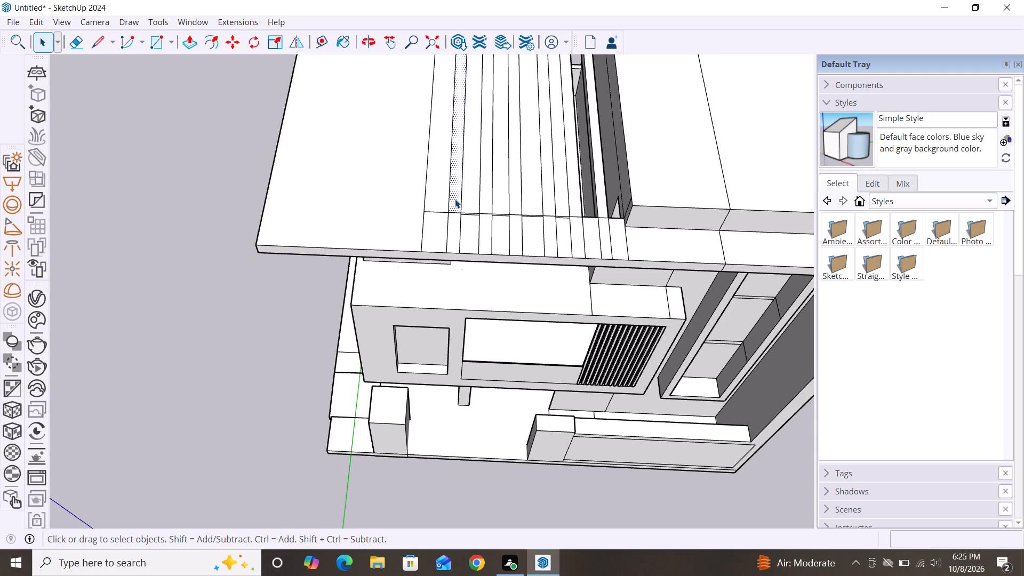
key("Delete")
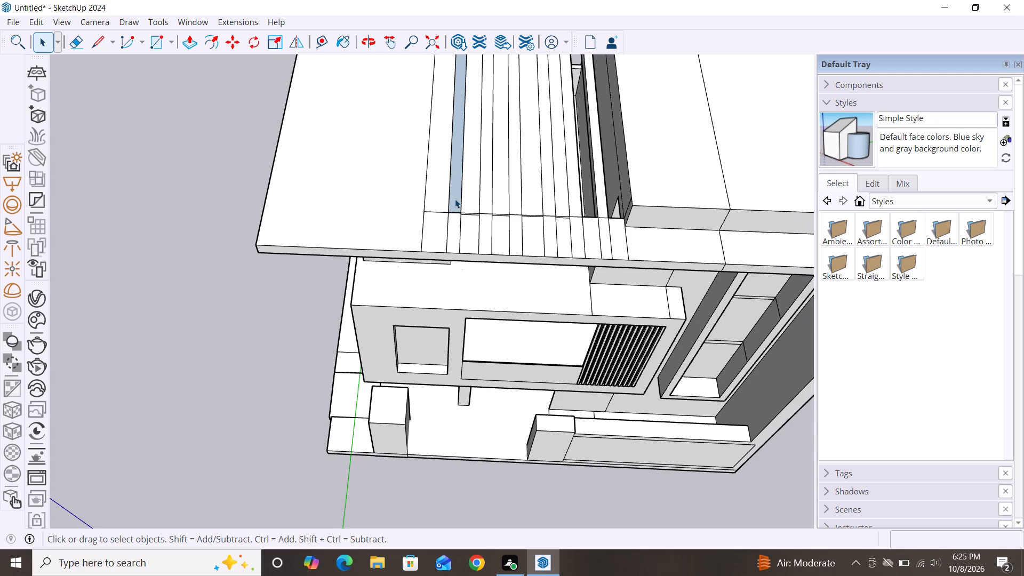
left_click(486, 201)
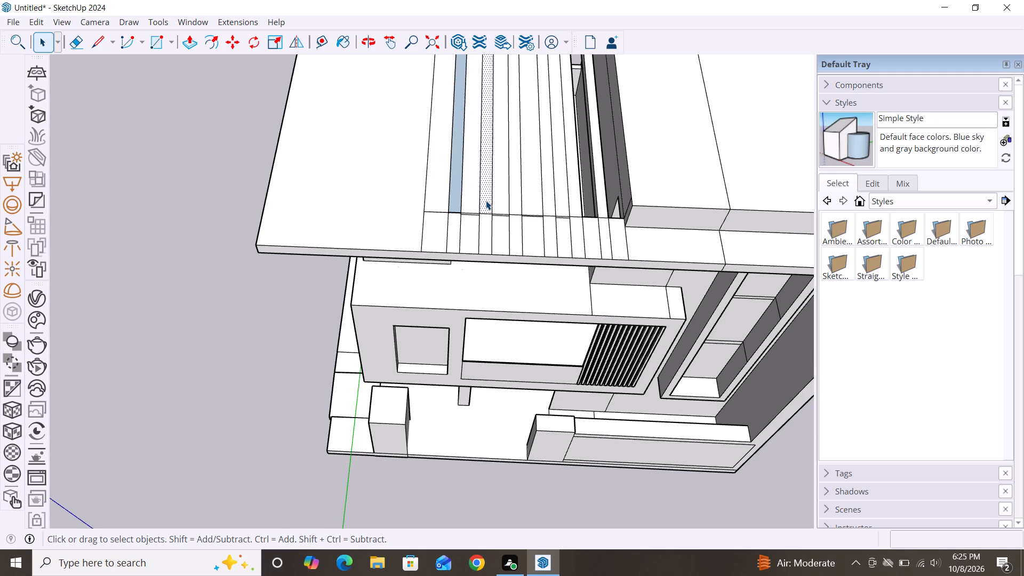
key("Delete")
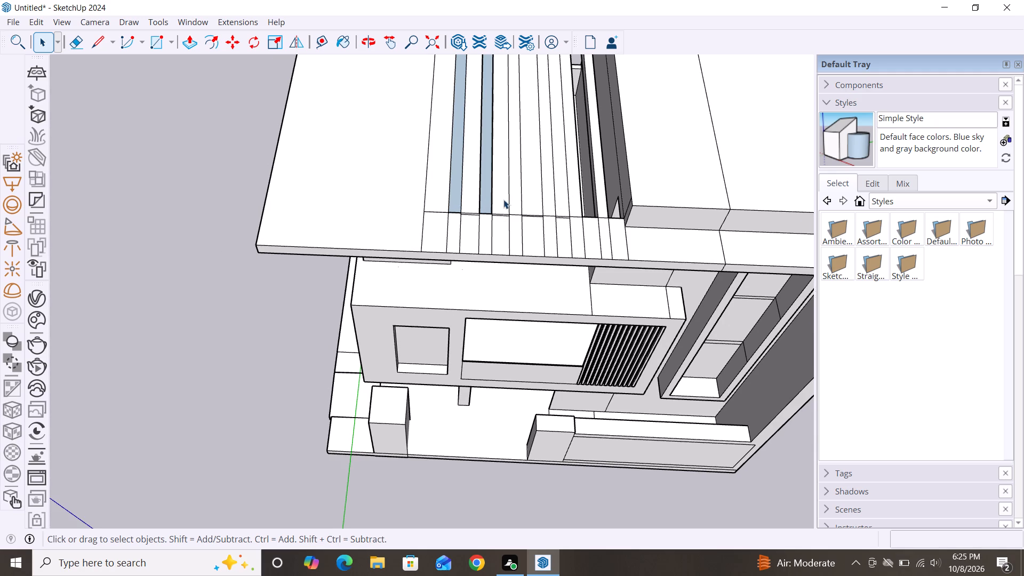
left_click(516, 198)
key("Delete")
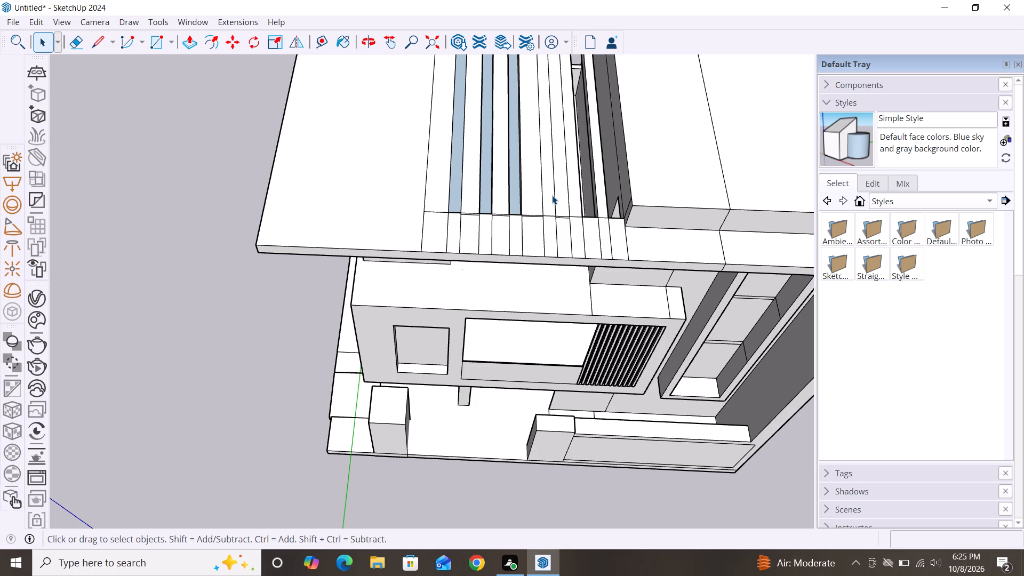
left_click(552, 195)
key("Delete")
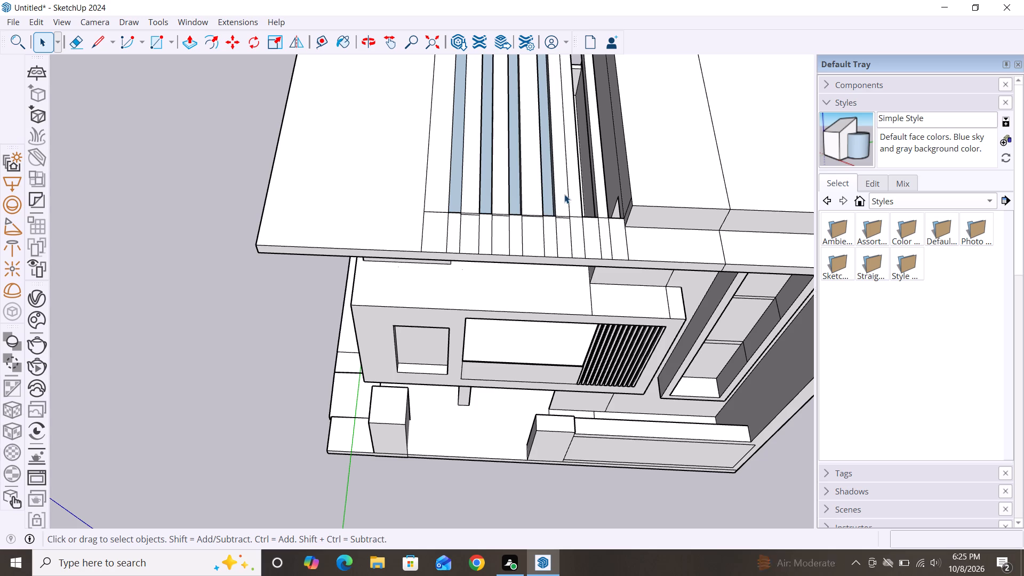
left_click(579, 197)
key("Delete")
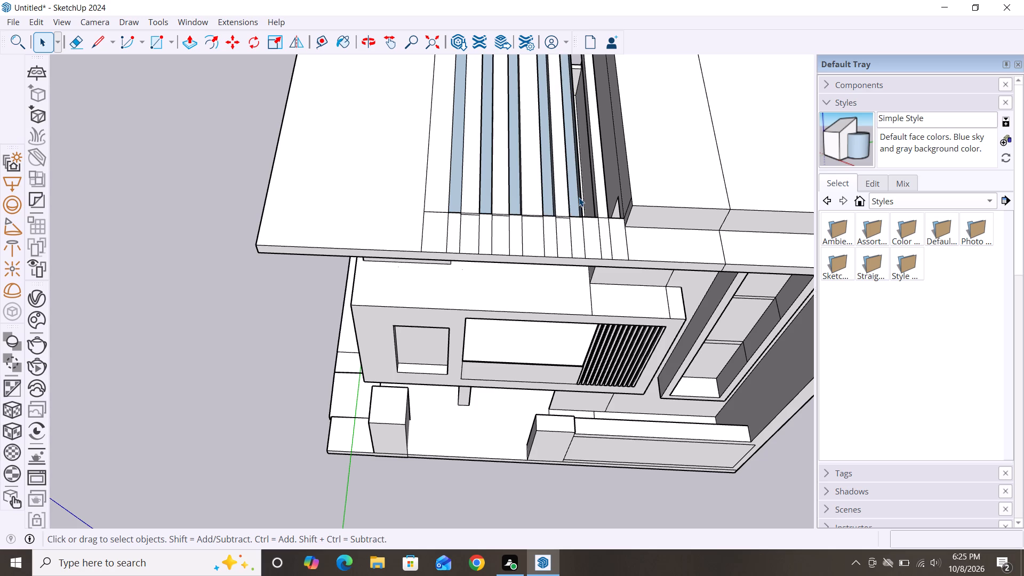
Examine the roof's slatted opening from the front of the house, from below and from above.
scroll(542, 187, "down", 4)
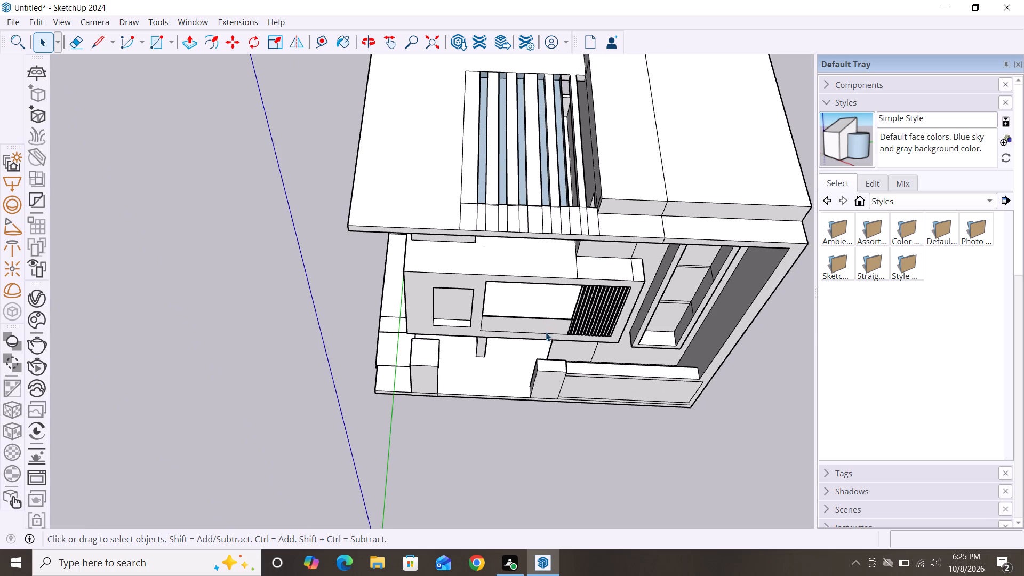
key("z")
key("space")
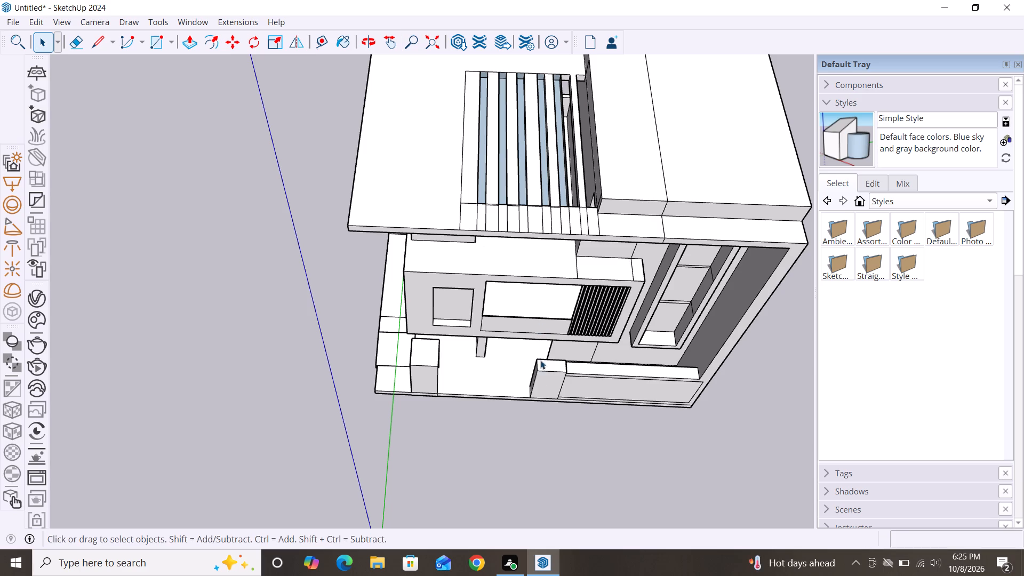
left_click(538, 431)
middle_click_drag(538, 433, 485, 151, "alt")
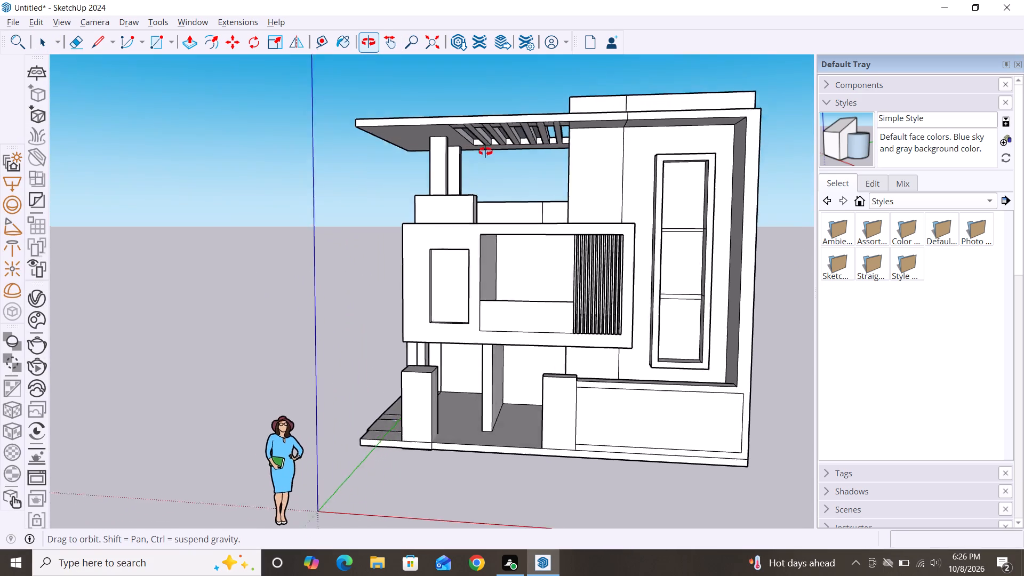
middle_click_drag(485, 151, 484, 151, "alt")
middle_click_drag(492, 167, 577, 230, "alt")
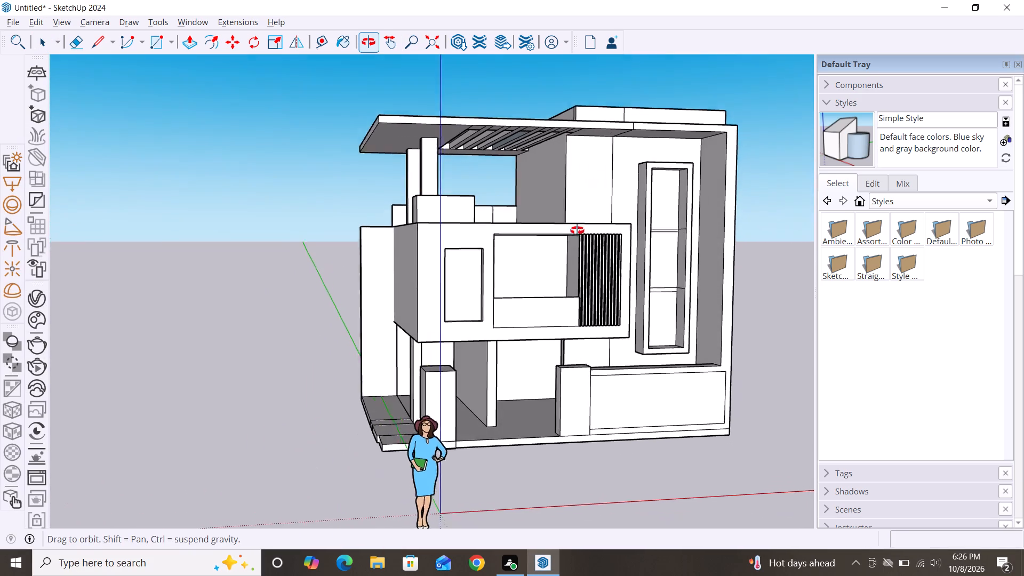
middle_click_drag(577, 230, 536, 436, "alt")
scroll(468, 149, "up", 4)
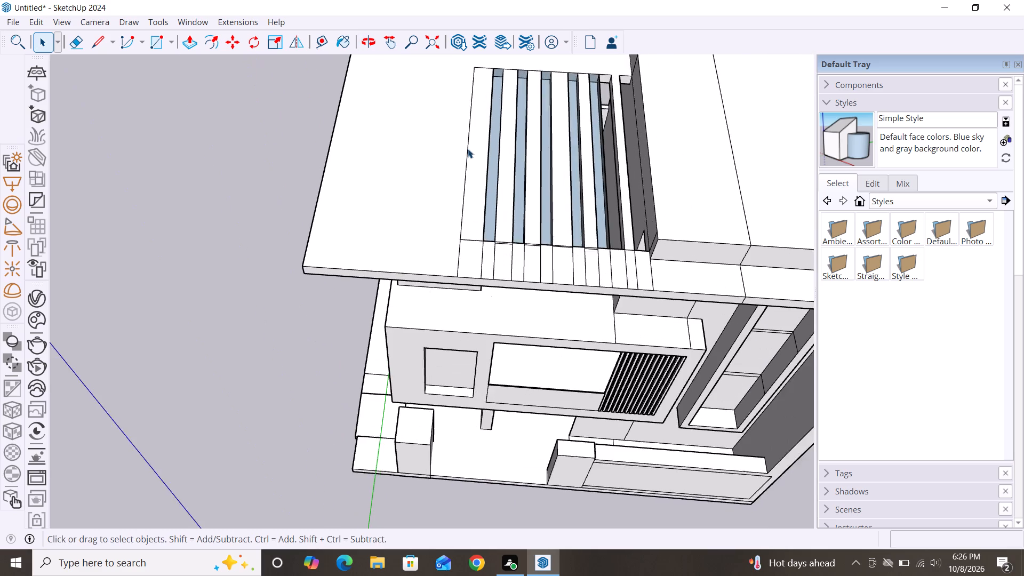
Delete the five remaining infill faces between the slats in the roof slab's opening so the gaps are open.
scroll(478, 200, "down", 5)
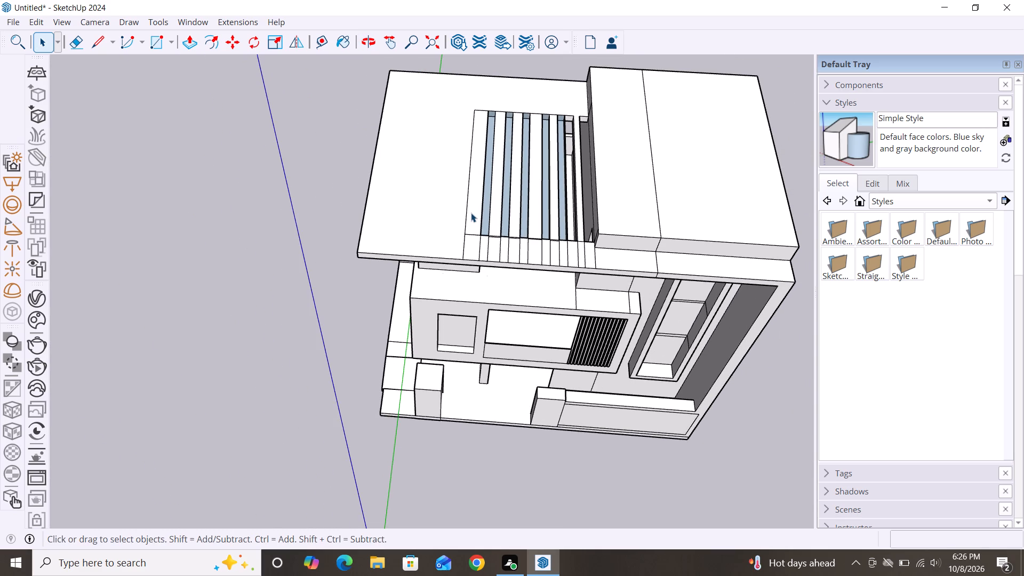
scroll(478, 245, "up", 3)
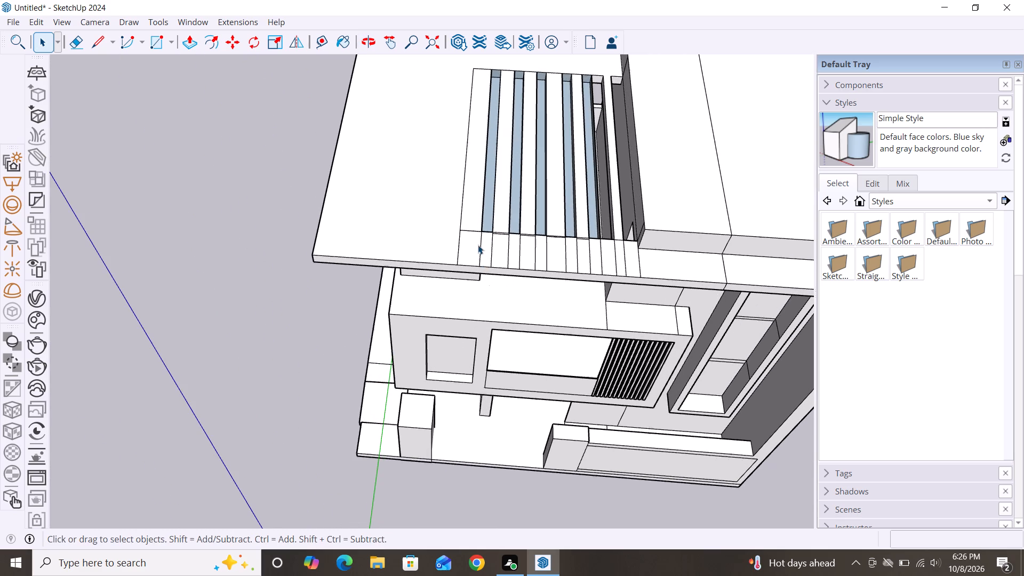
scroll(408, 236, "down", 2)
middle_click_drag(448, 239, 613, 298)
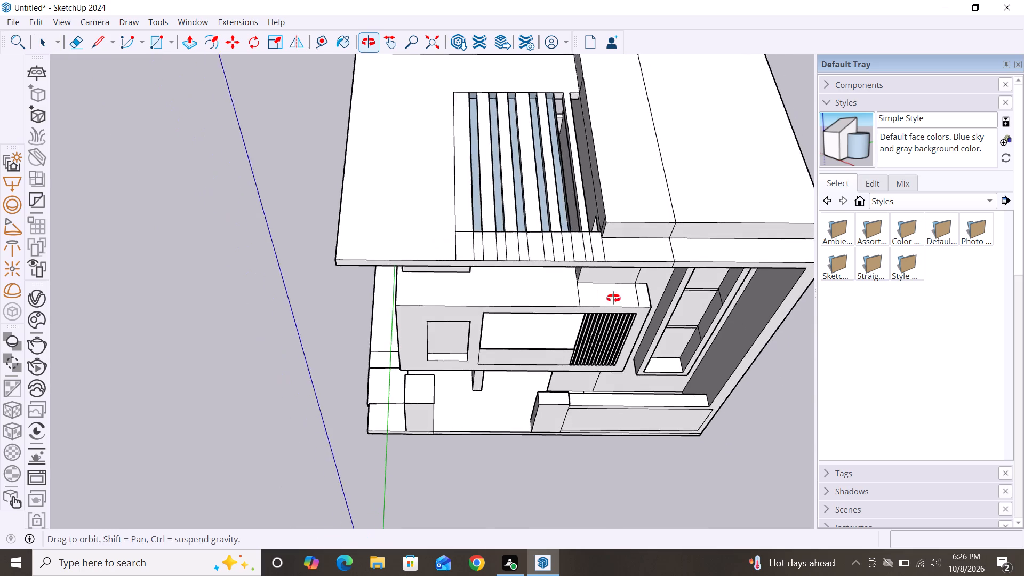
middle_click_drag(613, 298, 567, 143)
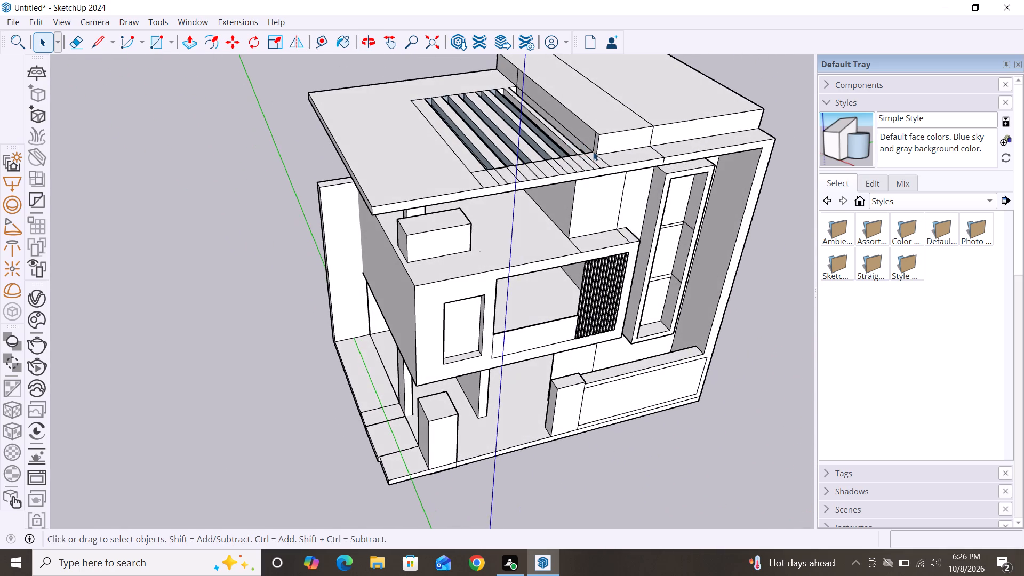
scroll(523, 213, "down", 2)
middle_click_drag(523, 213, 397, 273)
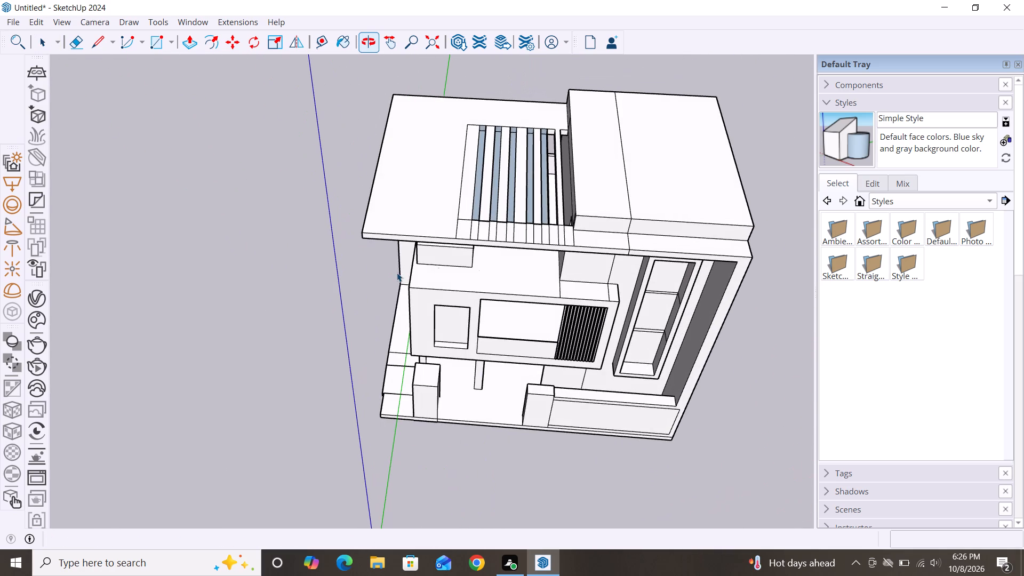
scroll(481, 155, "down", 2)
middle_click_drag(533, 425, 567, 171)
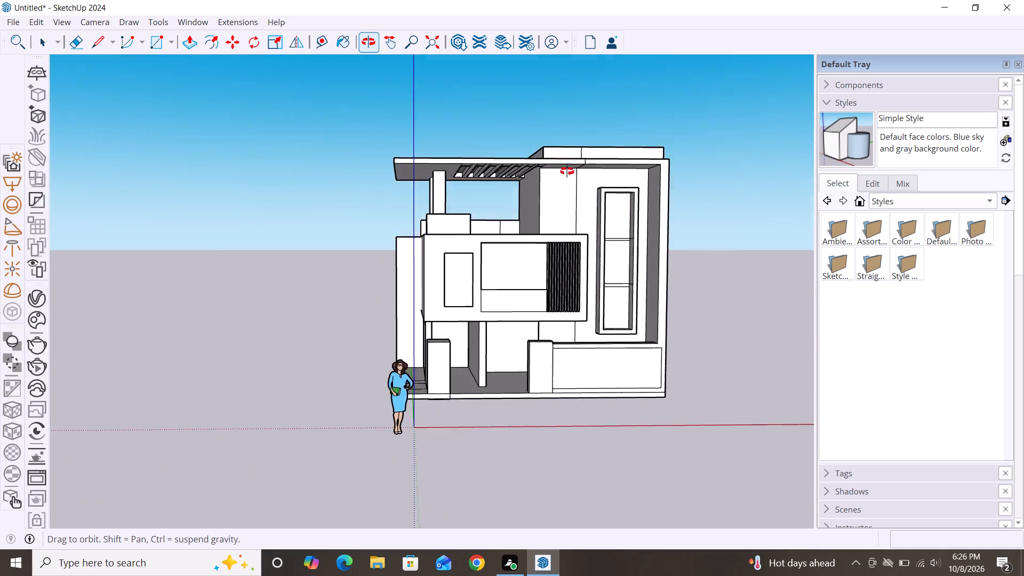
middle_click_drag(567, 171, 557, 145)
scroll(495, 200, "up", 8)
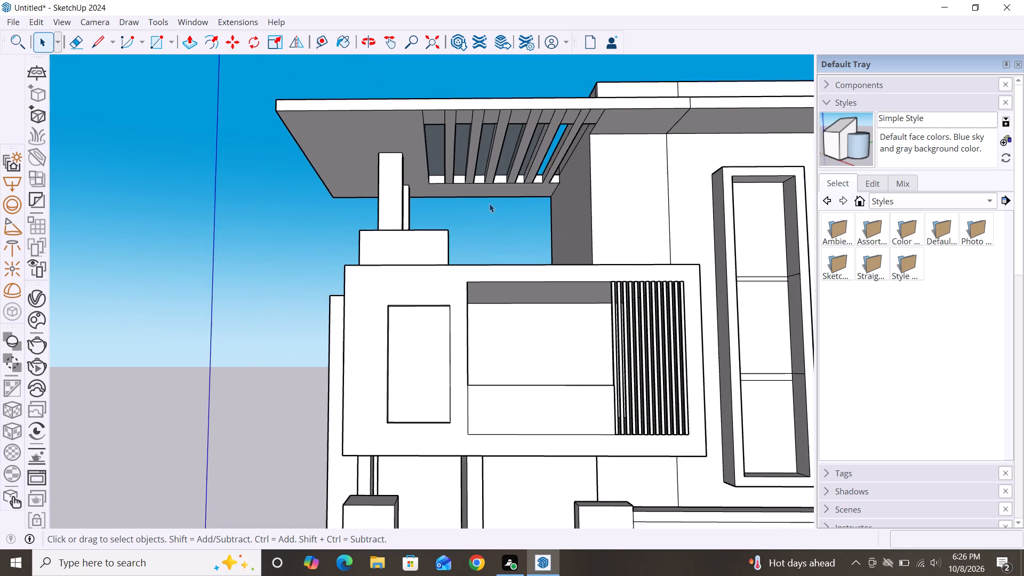
scroll(490, 203, "up", 4)
left_click(485, 138)
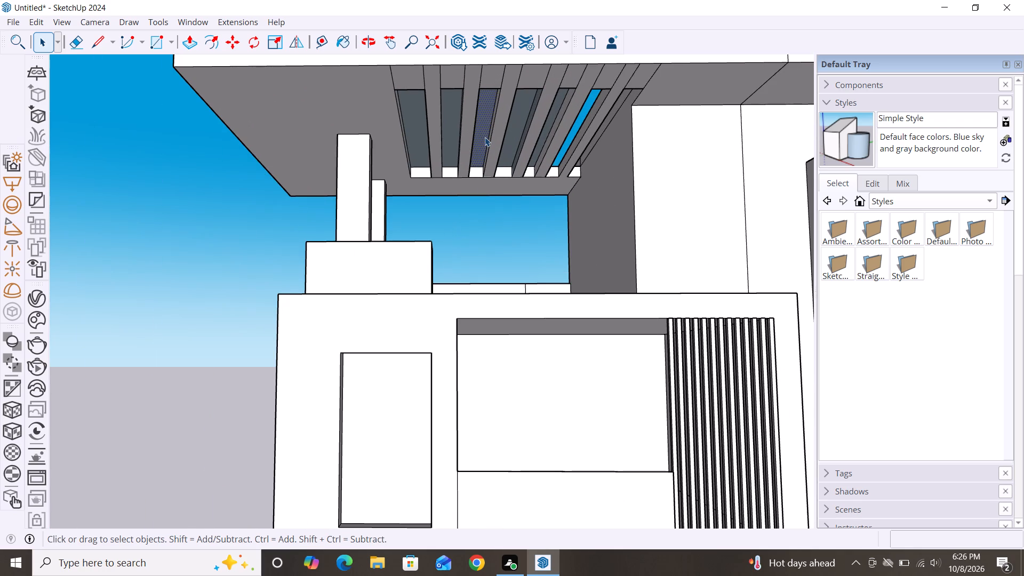
key("Delete")
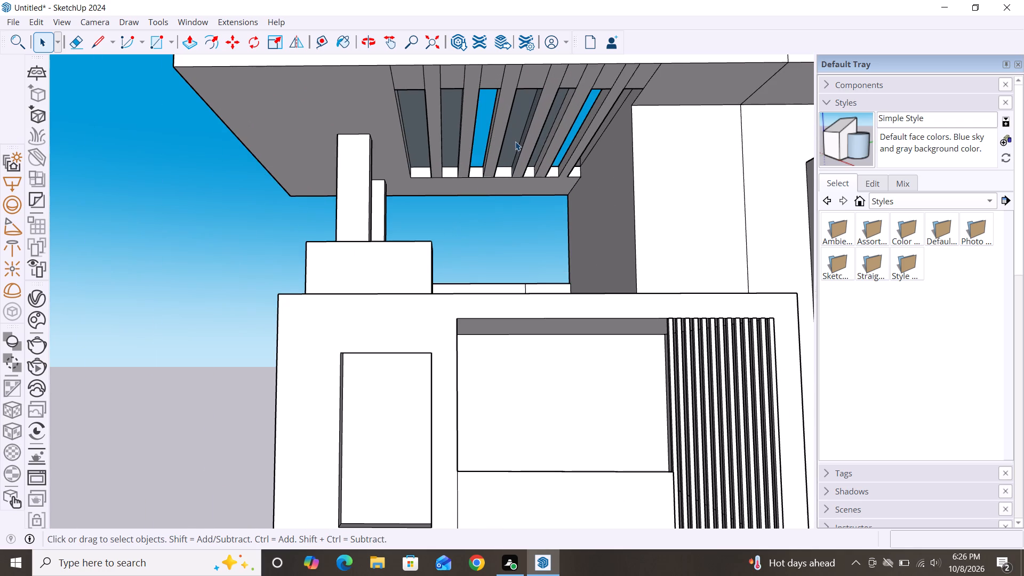
left_click(515, 141)
key("Delete")
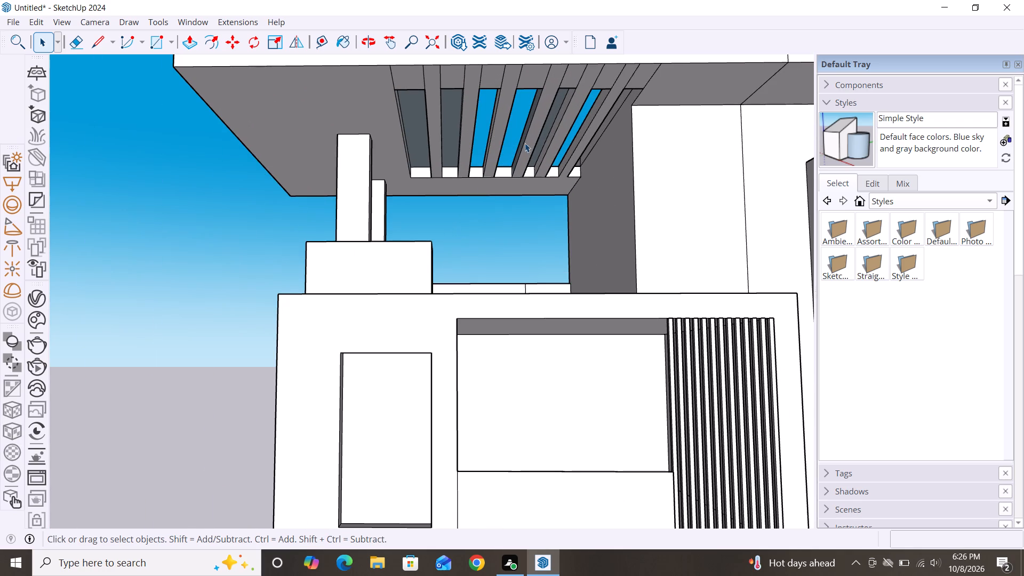
left_click(539, 148)
key("Delete")
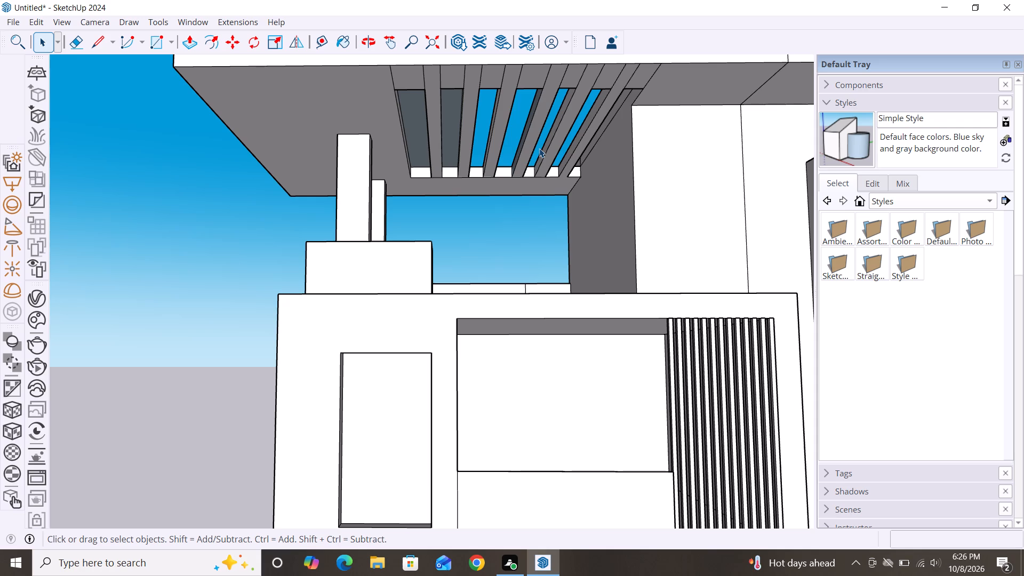
left_click(447, 148)
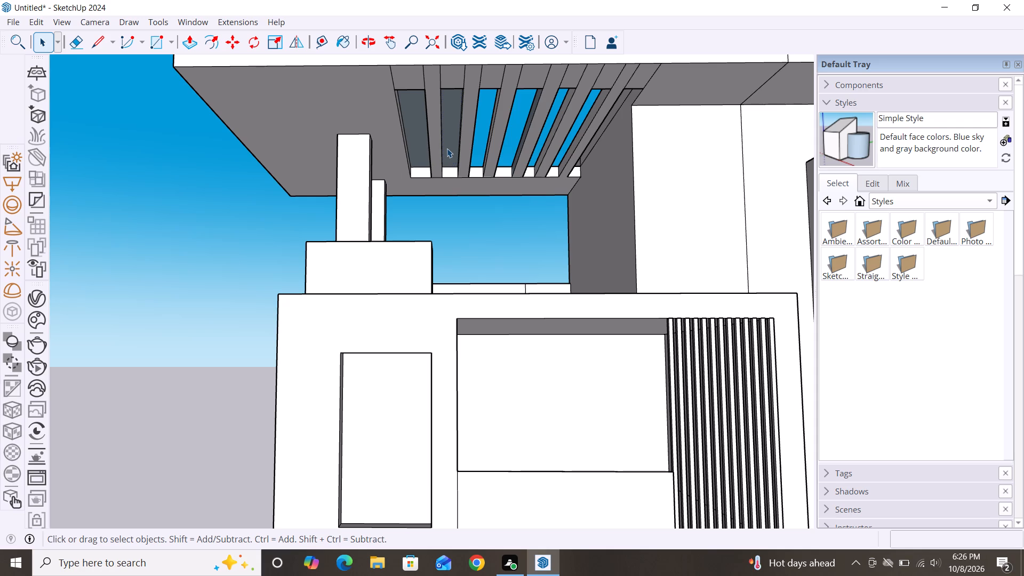
key("Delete")
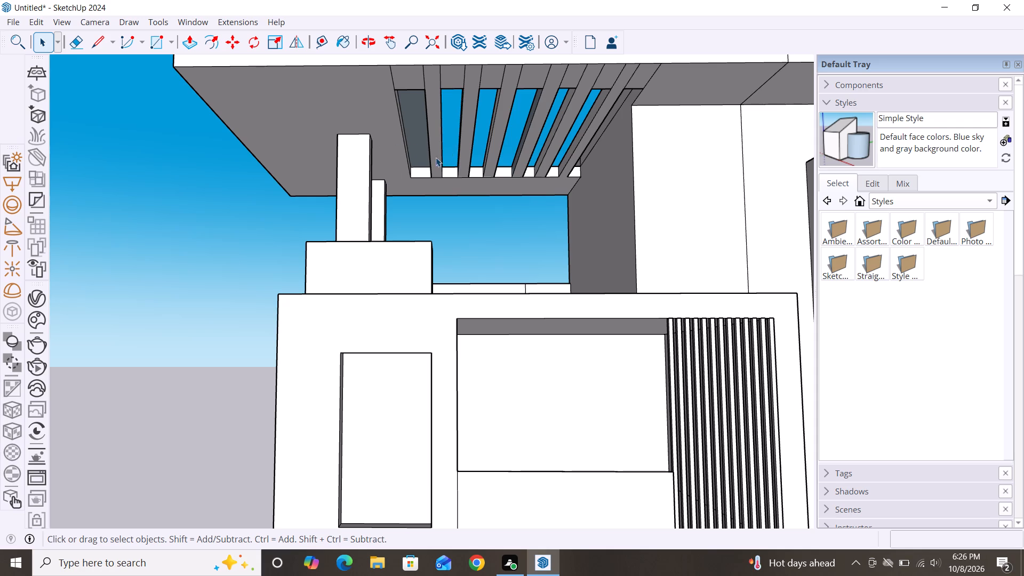
left_click(425, 157)
key("Delete")
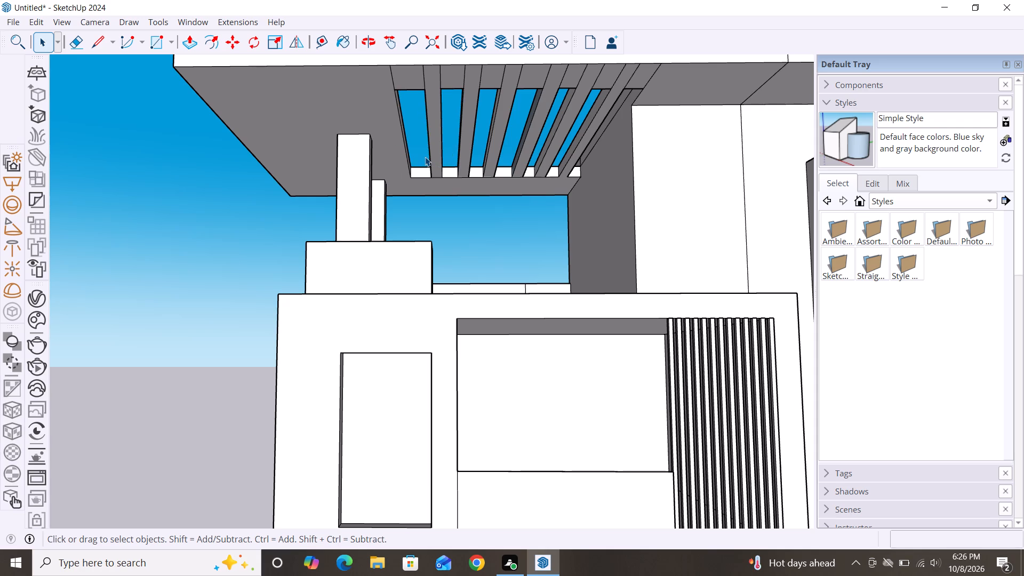
Push/Pull the recessed end face above the outermost slat about 11' 8" to the opening's front edge, filling it flush with the roof top.
scroll(570, 153, "down", 3)
middle_click_drag(546, 197, 548, 247)
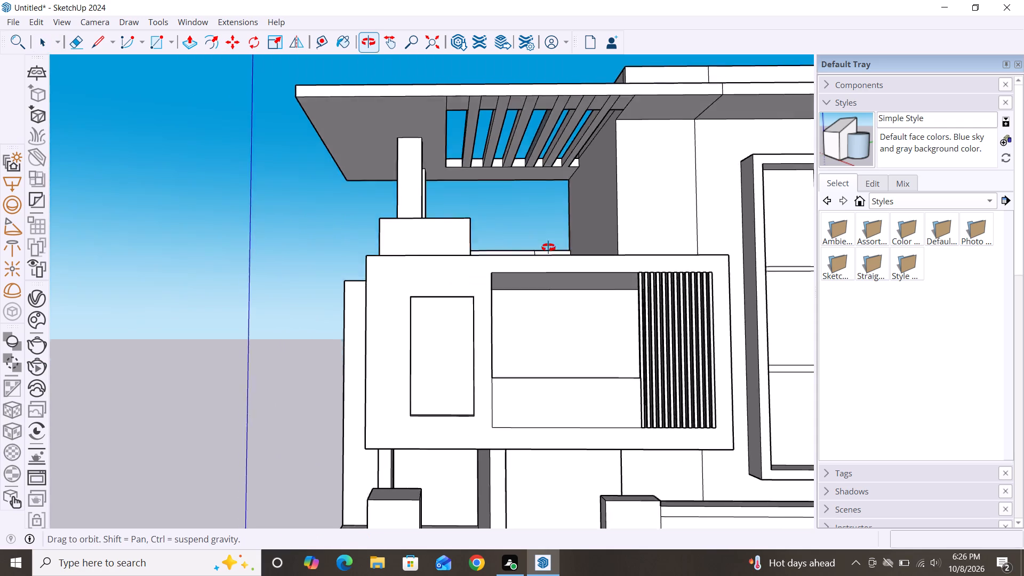
middle_click_drag(548, 247, 495, 394)
scroll(573, 265, "up", 2)
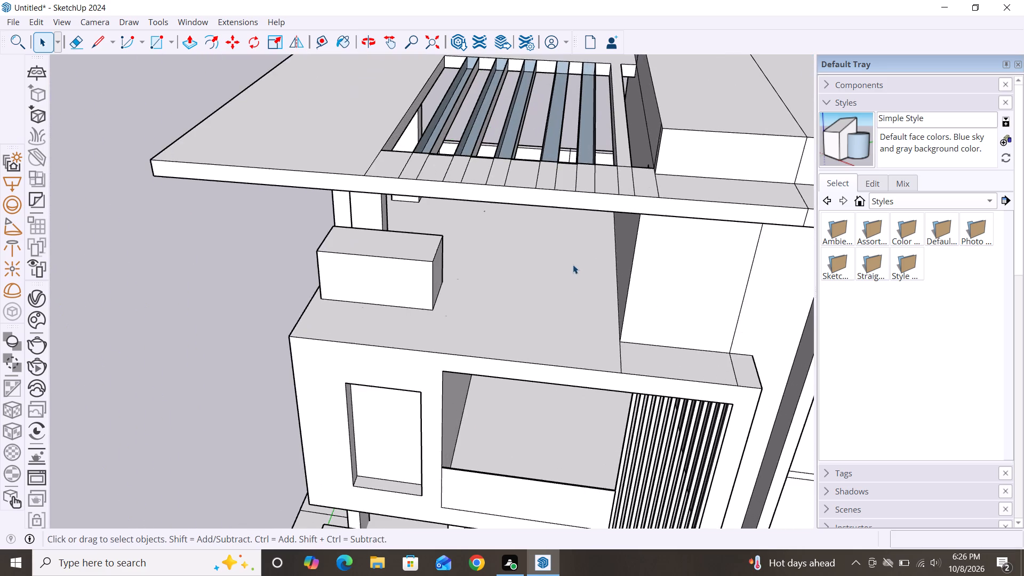
scroll(571, 283, "down", 3)
scroll(552, 134, "up", 3)
scroll(498, 206, "down", 2)
middle_click_drag(499, 288, 590, 323)
middle_click_drag(580, 321, 564, 320)
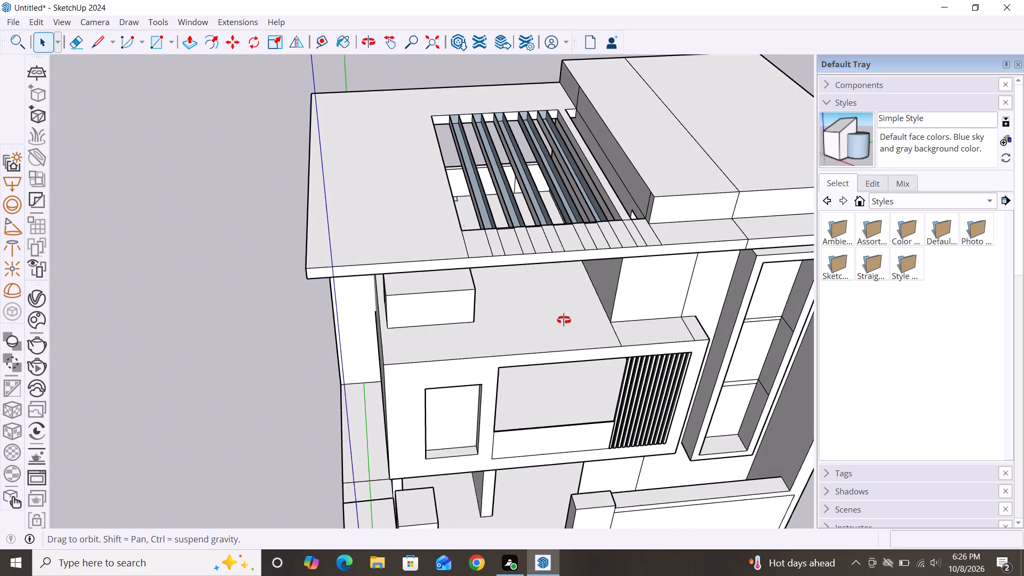
middle_click_drag(564, 320, 511, 317)
scroll(460, 184, "up", 3)
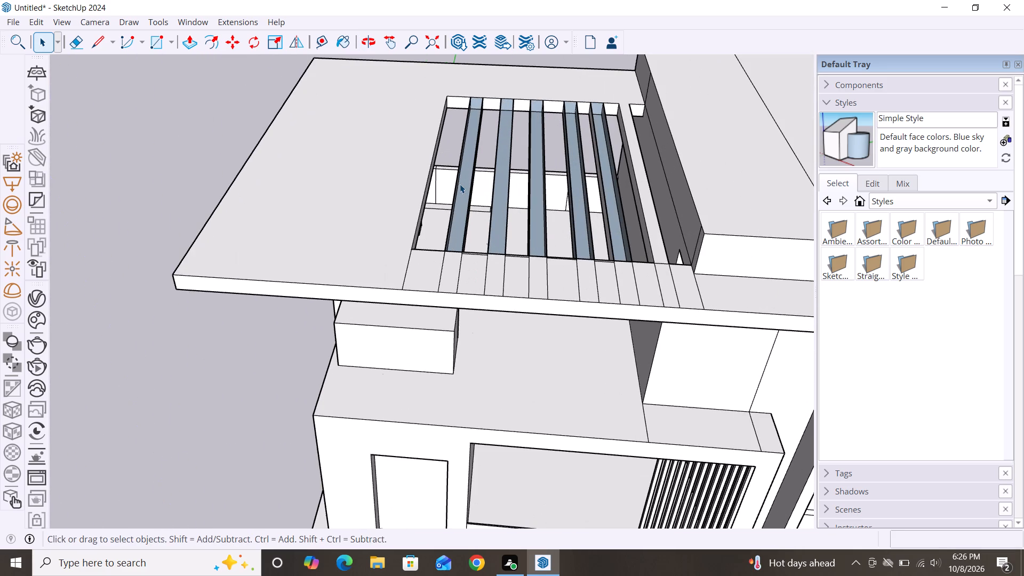
key("p")
left_click(476, 105)
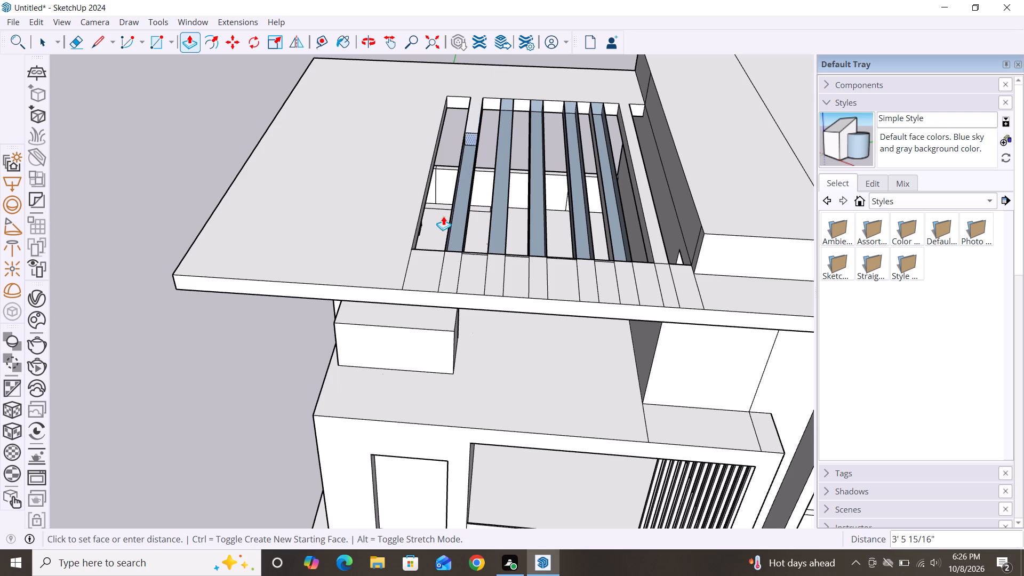
left_click(442, 251)
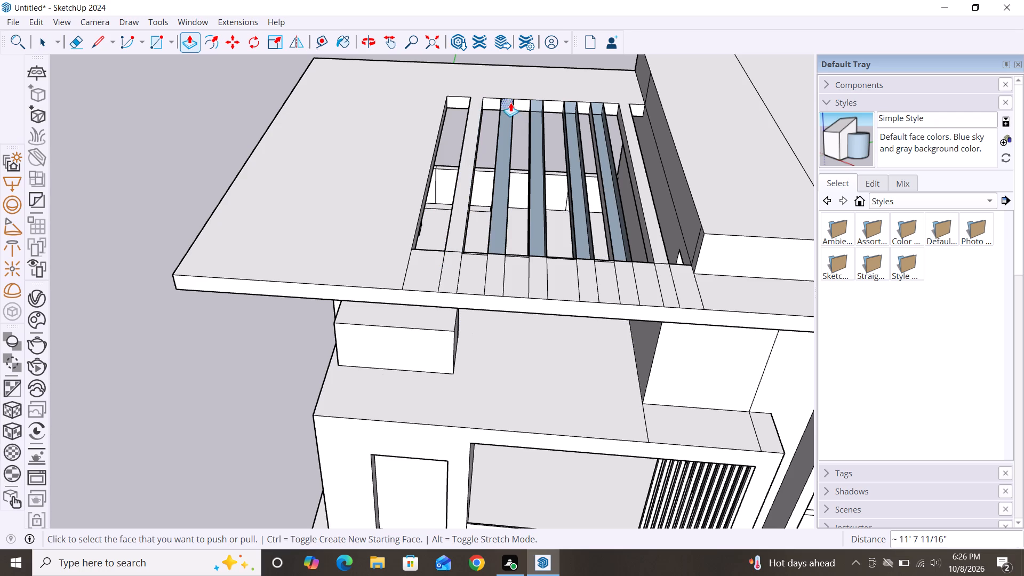
Extend the recessed end faces above the second and third slats about 11' 8" to the front edge of the roof opening.
left_click(508, 99)
key("ctrl+z")
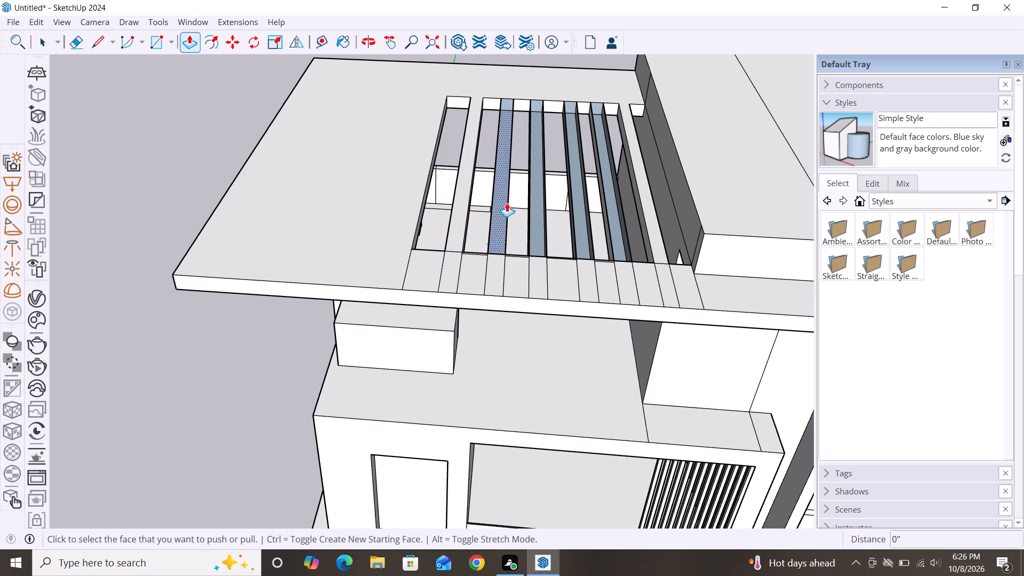
left_click_drag(508, 103, 505, 111)
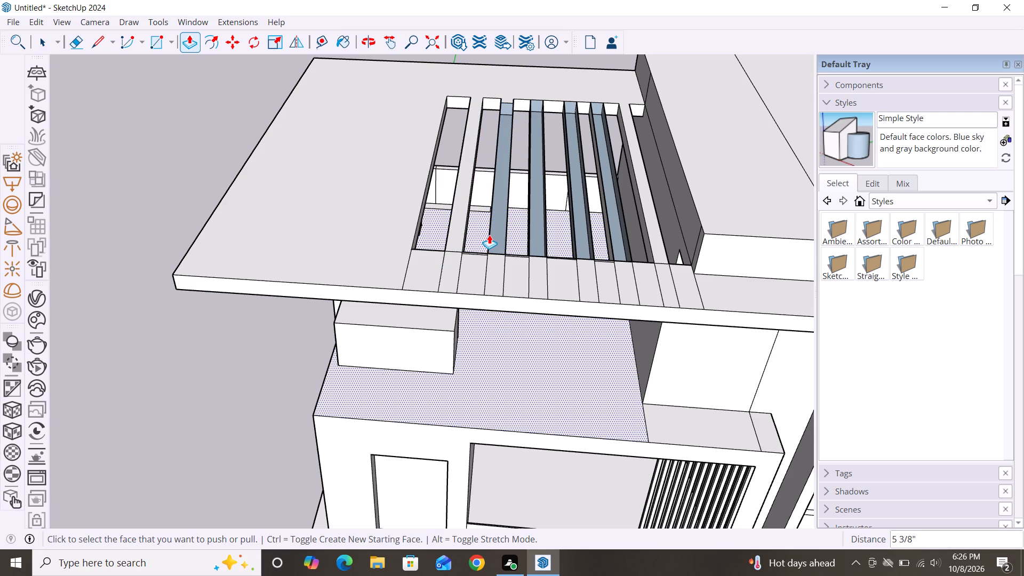
key("ctrl+z")
left_click(505, 102)
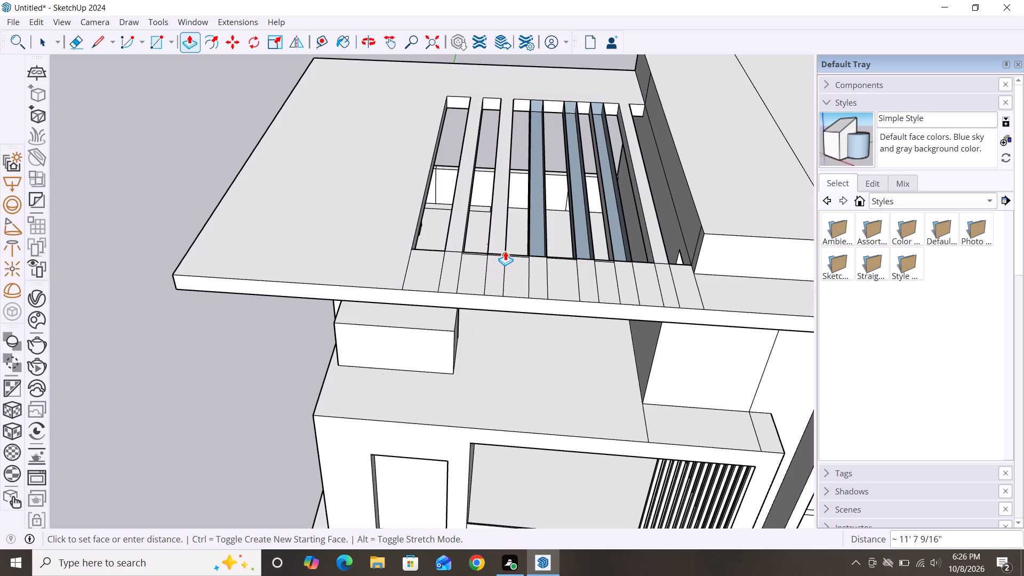
left_click(505, 251)
left_click_drag(537, 106, 537, 110)
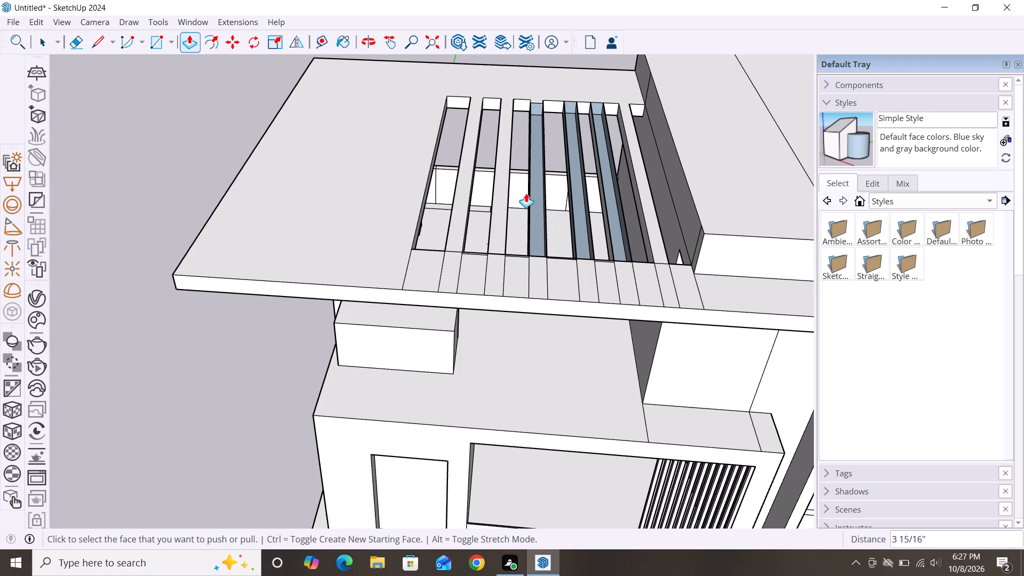
key("ctrl+z")
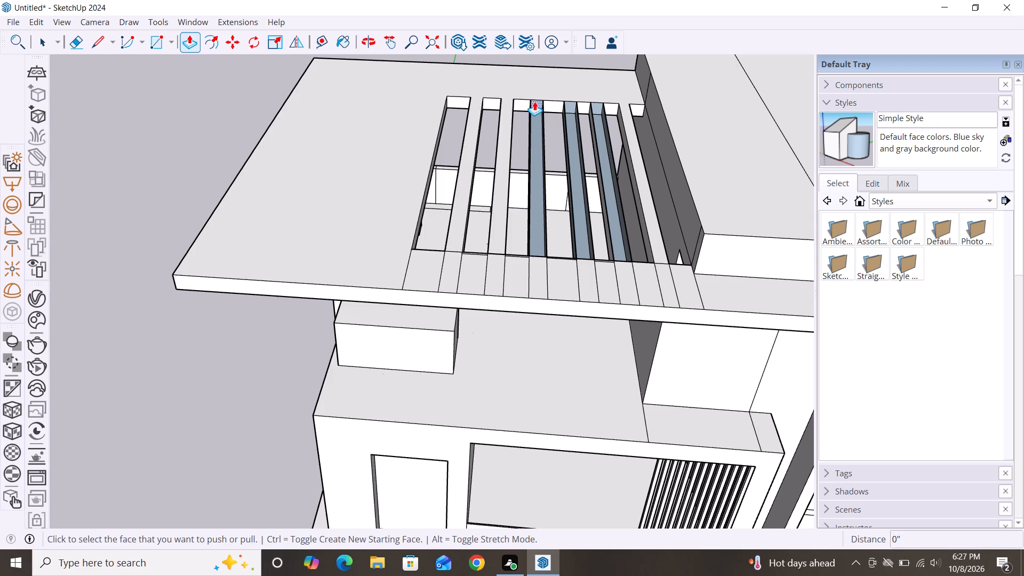
left_click(534, 101)
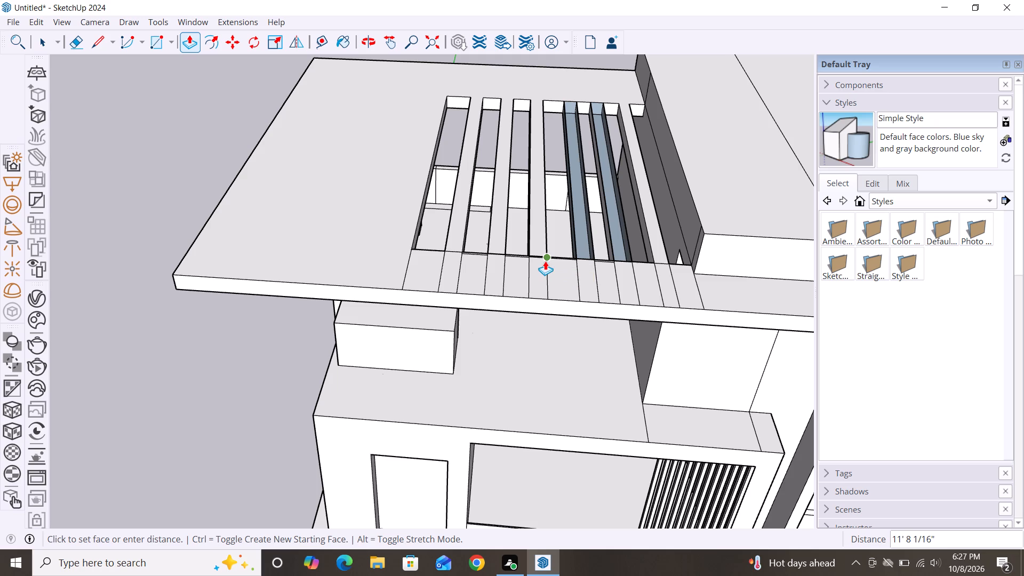
left_click(545, 261)
Extend the recessed end faces above the fourth and fifth slats about 11' 7" to the front edge of the roof opening.
left_click(571, 103)
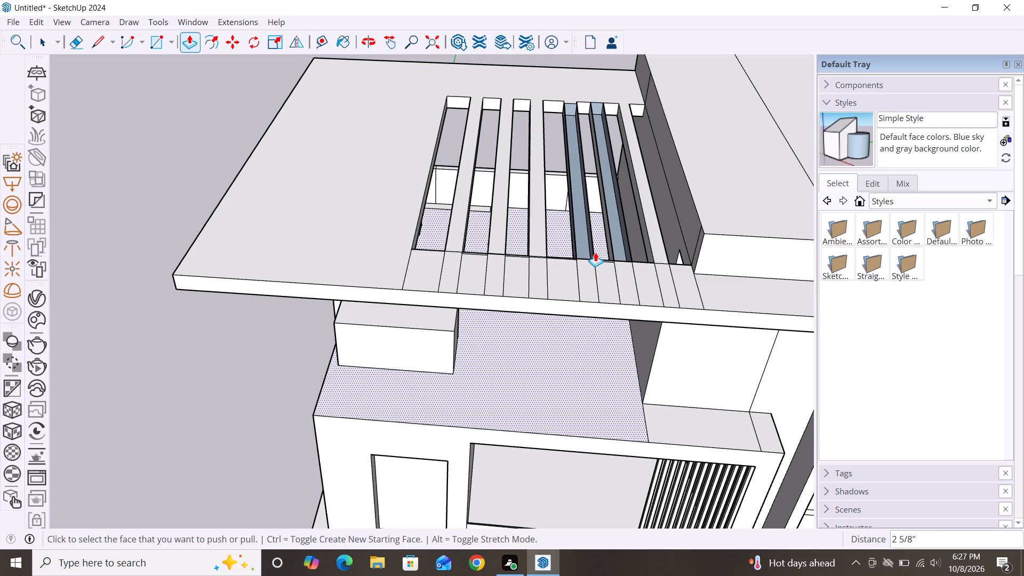
key("ctrl+z")
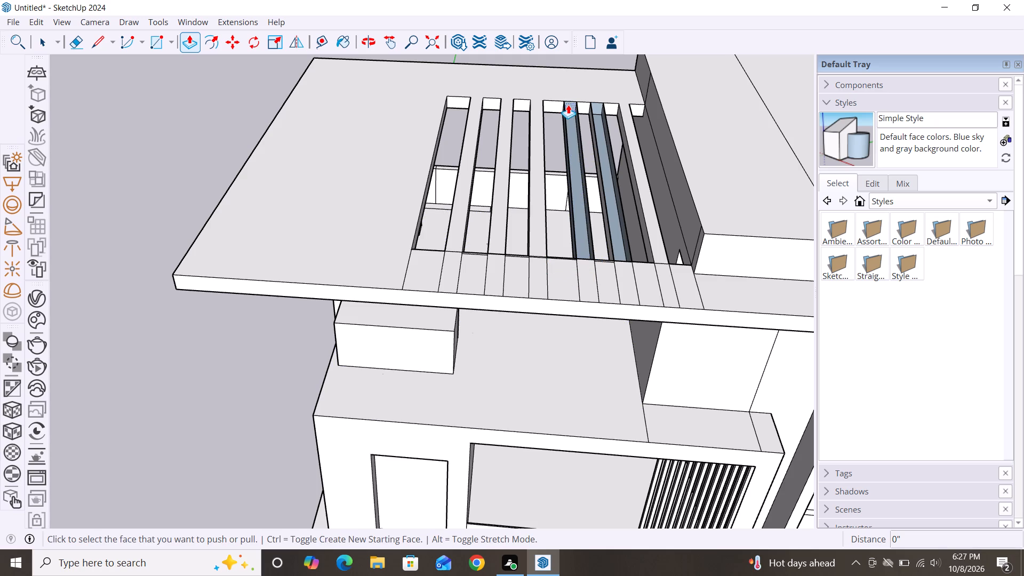
left_click(568, 105)
left_click(595, 255)
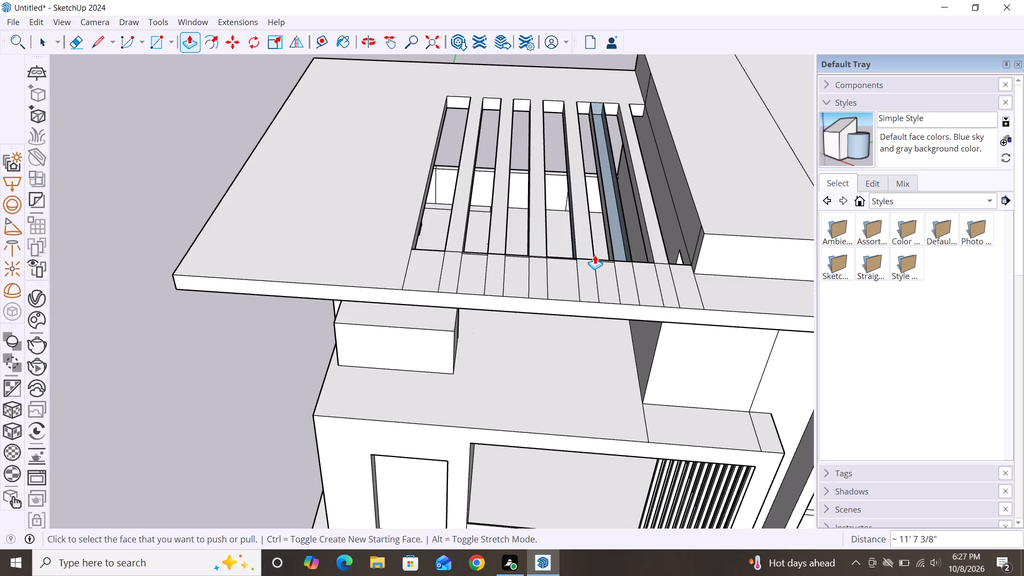
left_click(592, 107)
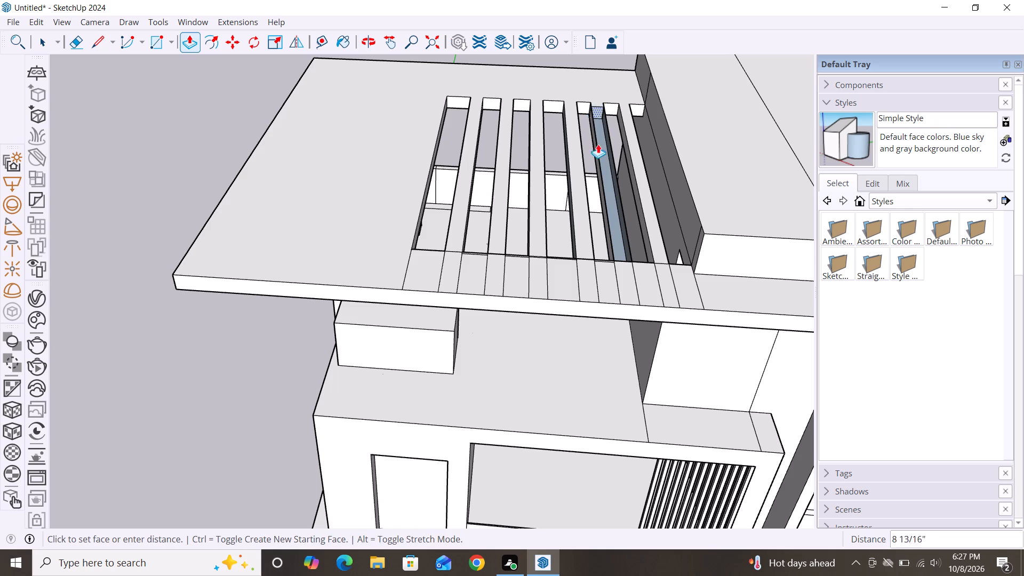
left_click(634, 259)
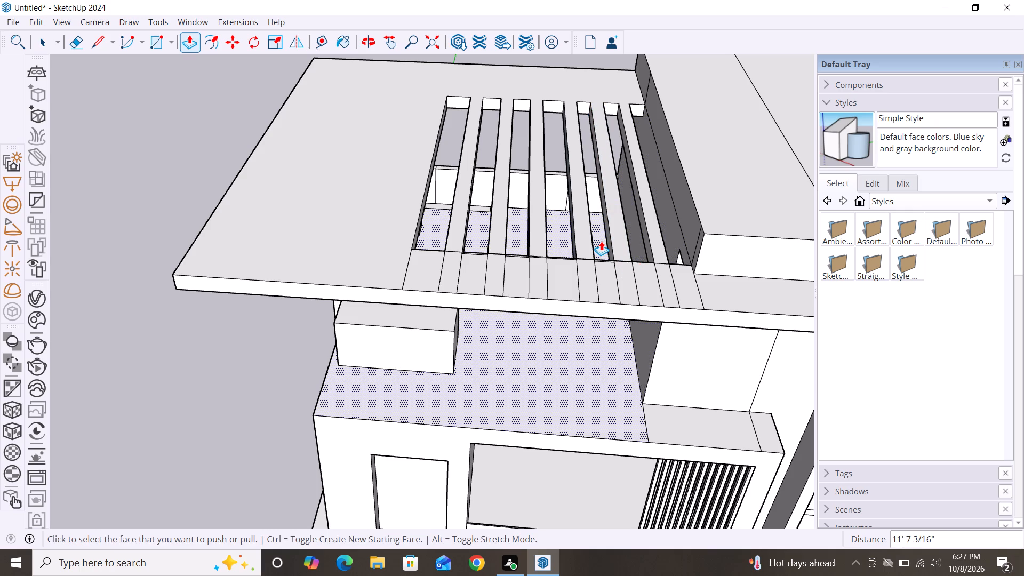
Erase the first three seam lines crossing the roof slab's front strip, plus the short offset line at the second gap's front edge.
key("space")
key("e")
scroll(511, 272, "up", 10)
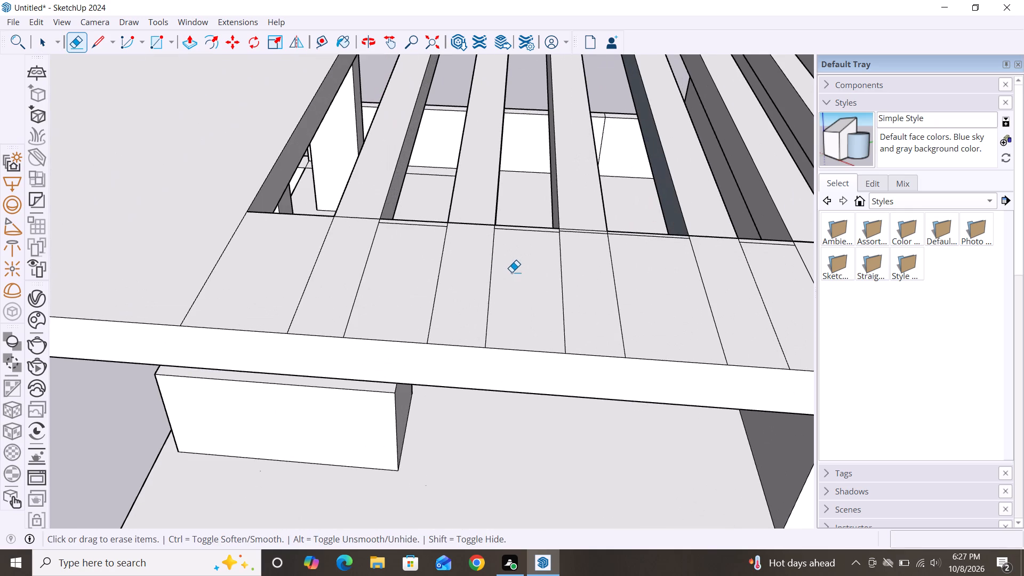
left_click(402, 223)
left_click(377, 225)
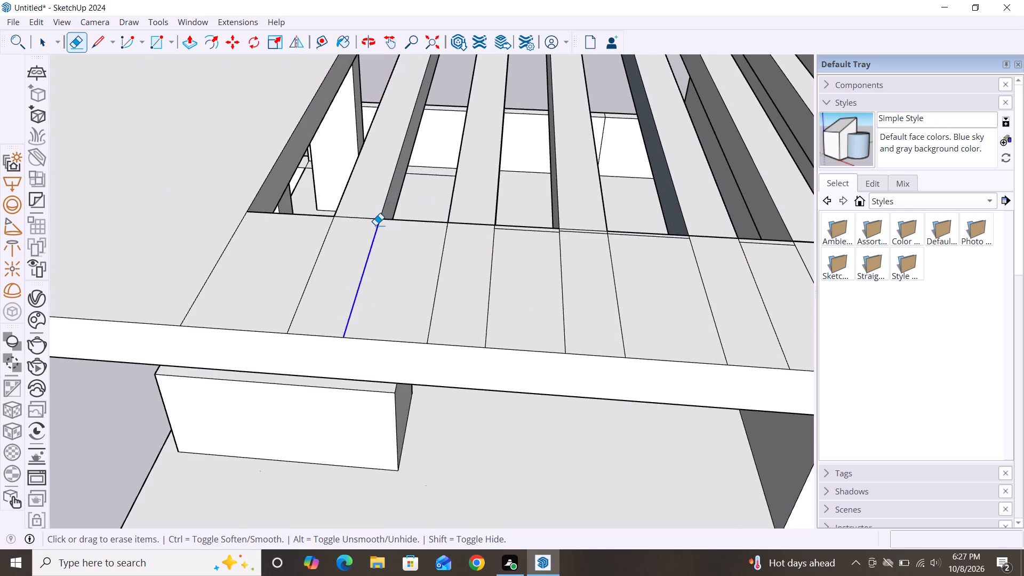
left_click(322, 237)
left_click(324, 238)
scroll(321, 215, "down", 3)
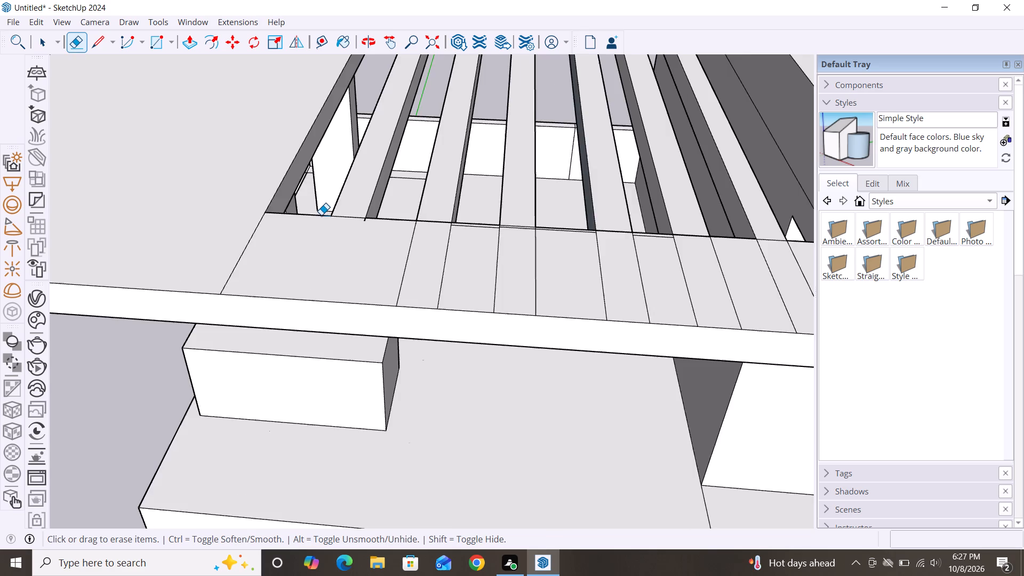
scroll(321, 215, "down", 3)
left_click(411, 253)
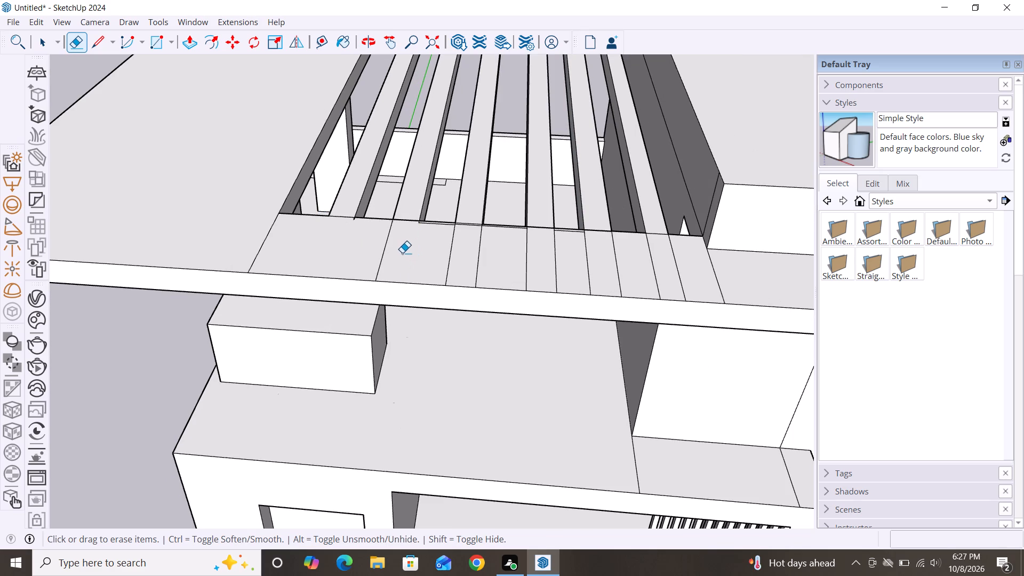
left_click(386, 248)
Erase the short offset line running along the front edge of the third gap, keeping the opening's own edge.
scroll(453, 213, "up", 5)
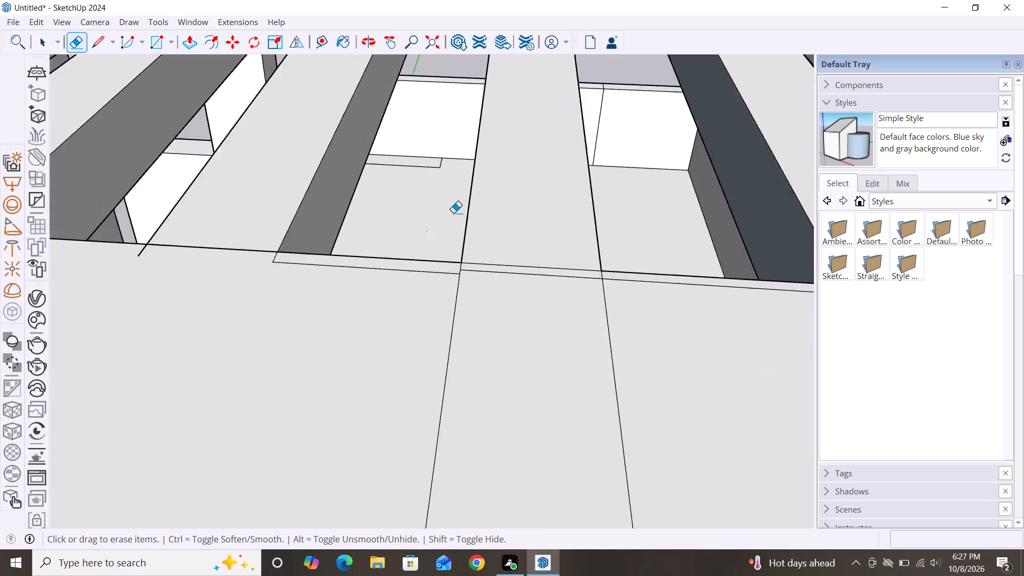
scroll(453, 213, "up", 2)
scroll(452, 233, "down", 6)
scroll(445, 253, "up", 3)
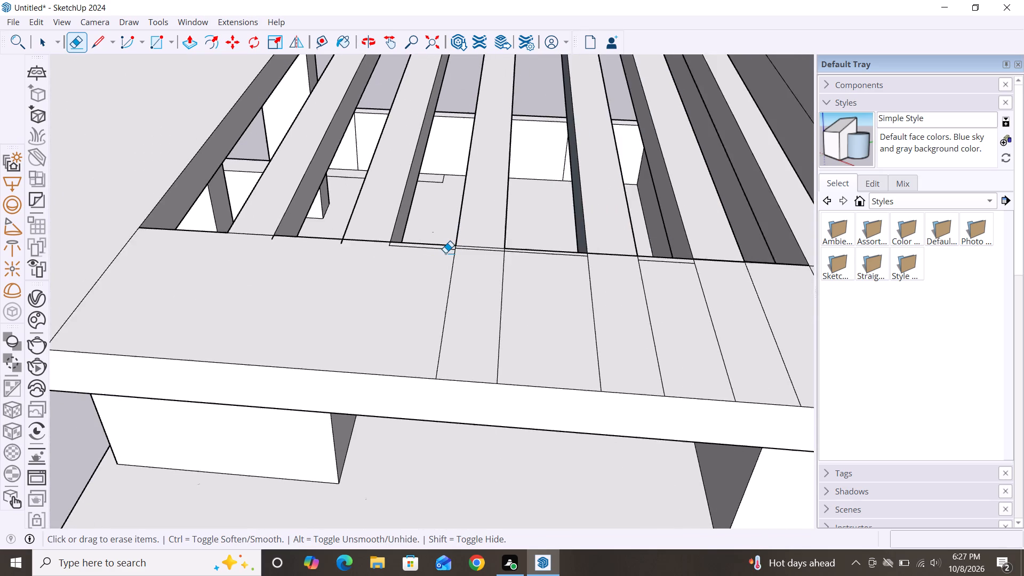
left_click(443, 246)
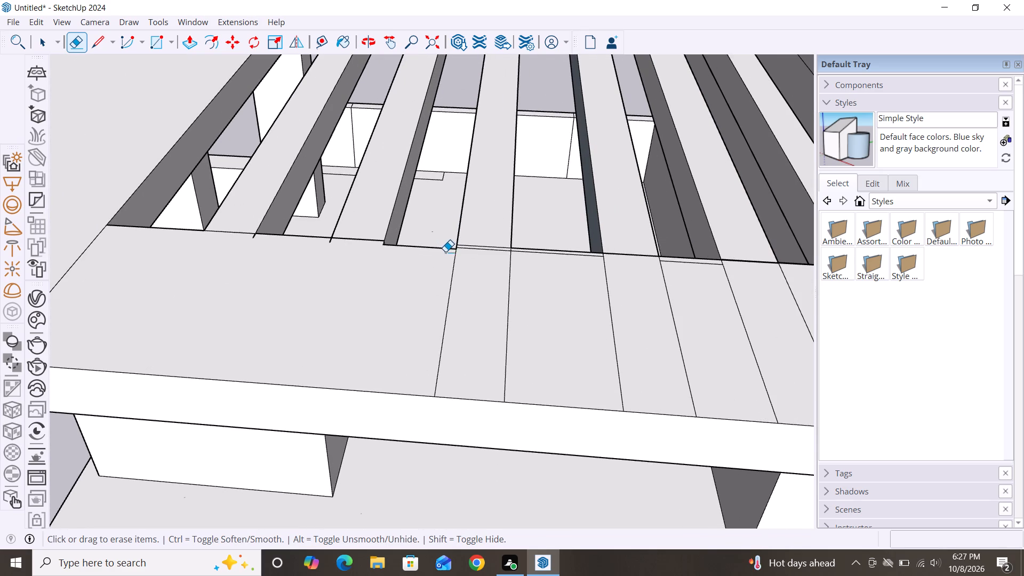
key("ctrl+z")
left_click(431, 246)
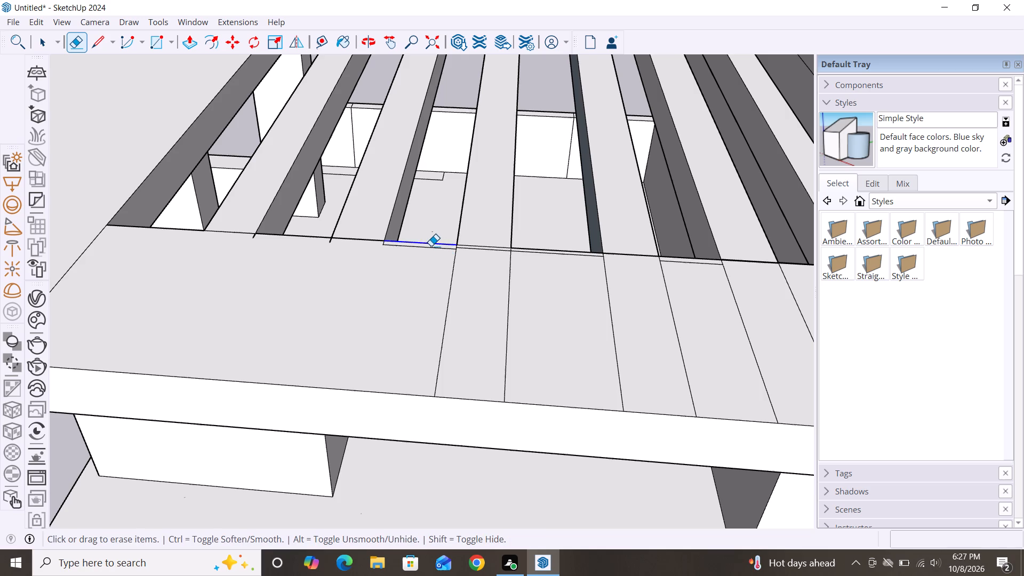
key("ctrl+z")
scroll(435, 258, "up", 8)
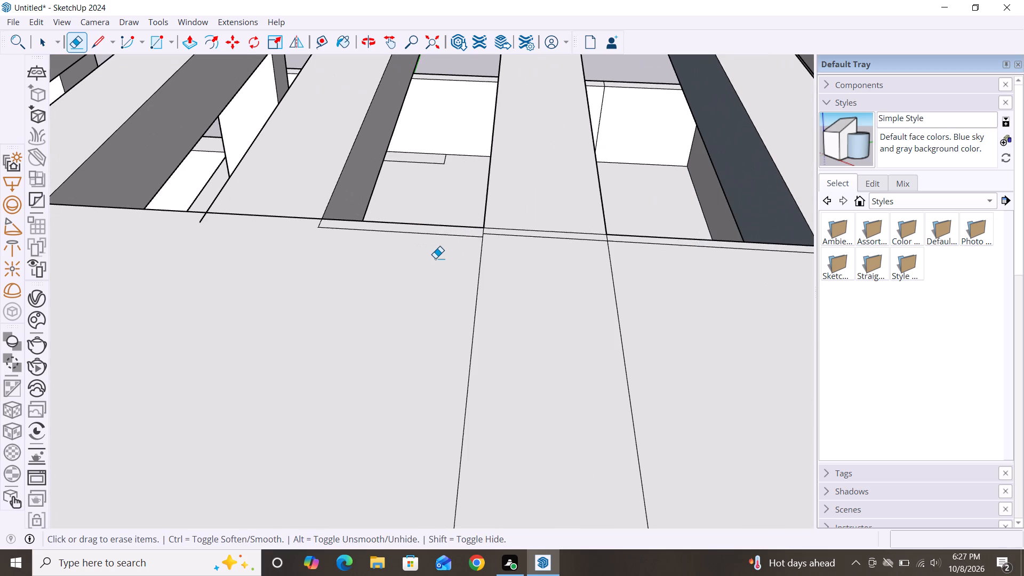
left_click(415, 232)
Erase the three leftover line stubs at the front corners of the second and third gaps.
scroll(434, 198, "down", 3)
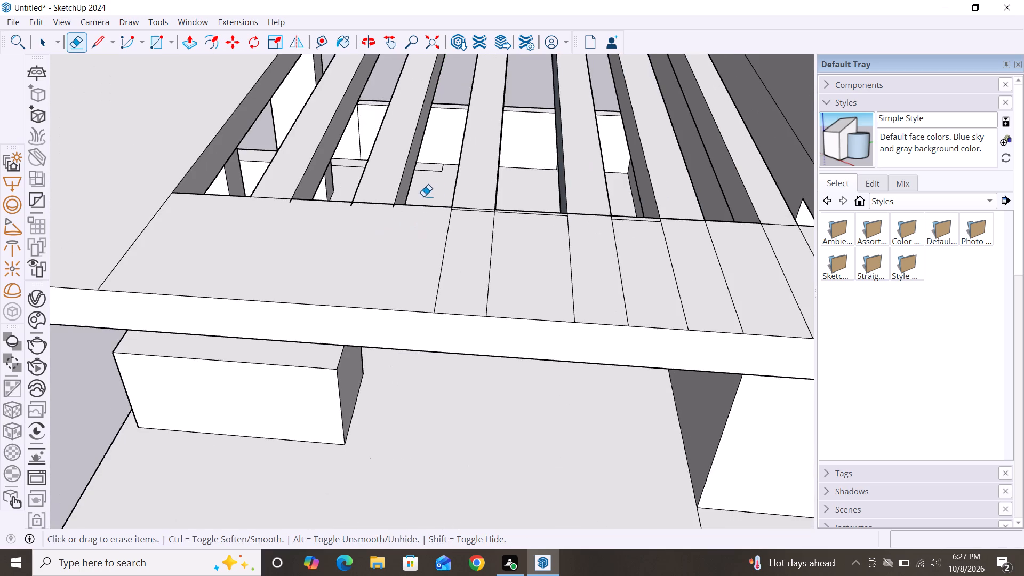
scroll(386, 206, "up", 7)
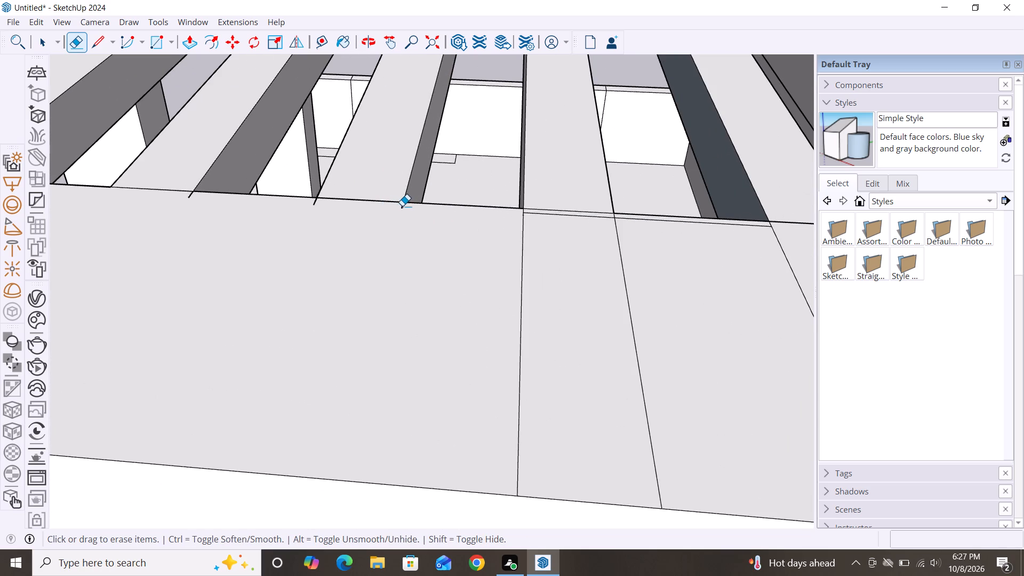
left_click(402, 206)
left_click(314, 199)
left_click(189, 192)
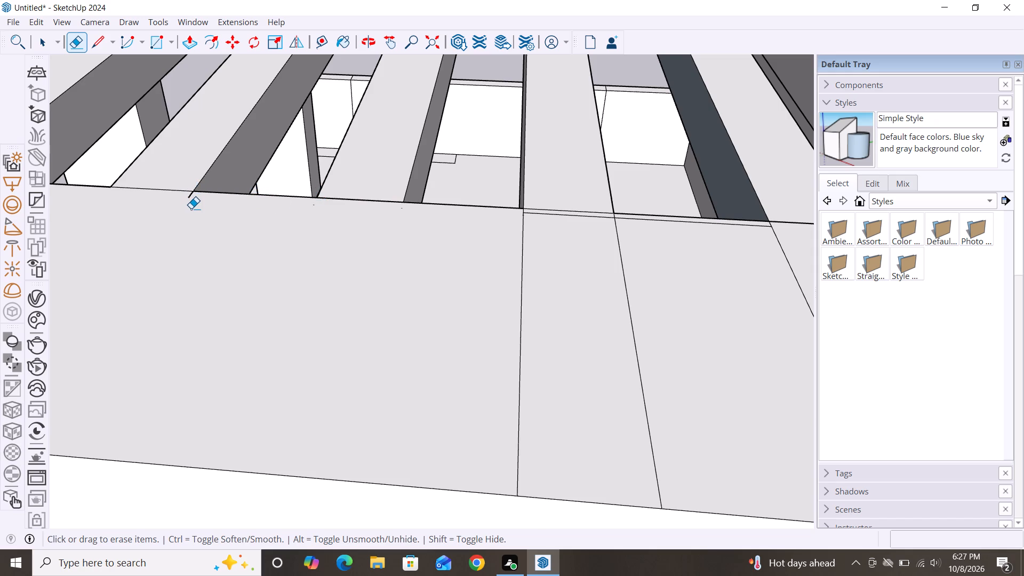
key("ctrl+z")
left_click(187, 195)
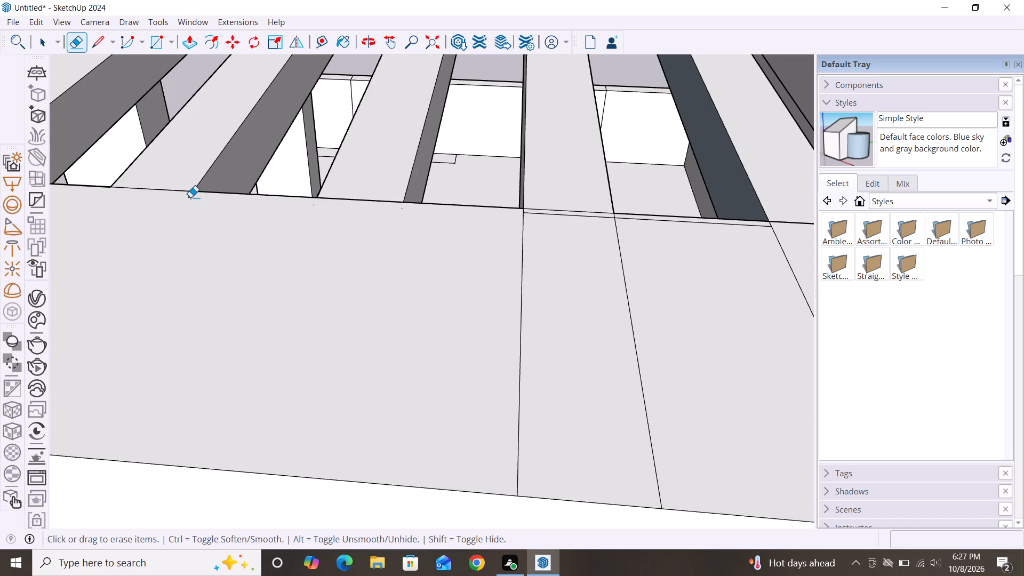
left_click(190, 194)
Erase the next two seam lines on the front strip and the short offset lines at the third slat and fourth gap.
scroll(226, 167, "down", 8)
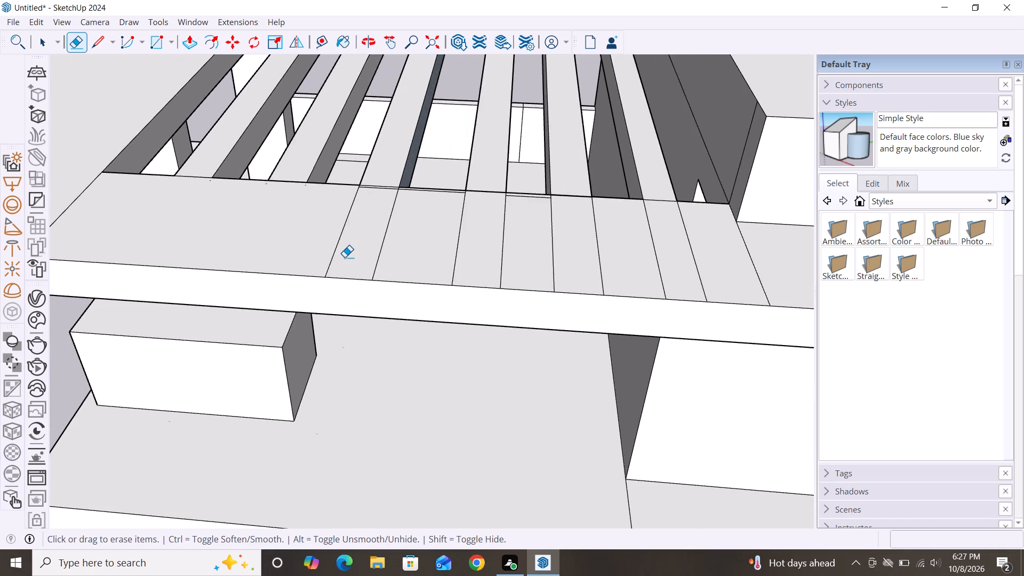
scroll(347, 259, "up", 4)
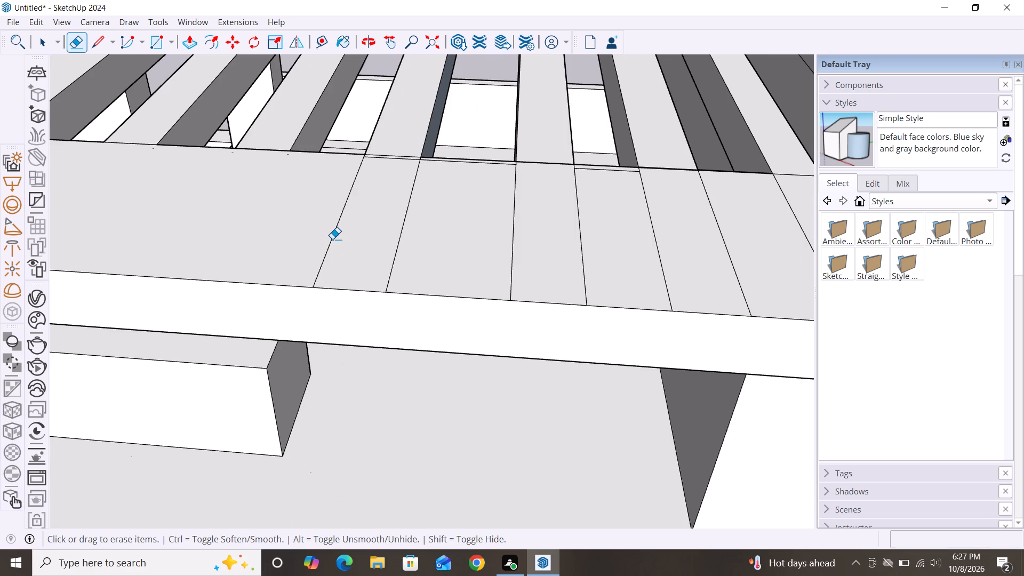
left_click(331, 238)
scroll(393, 159, "up", 10)
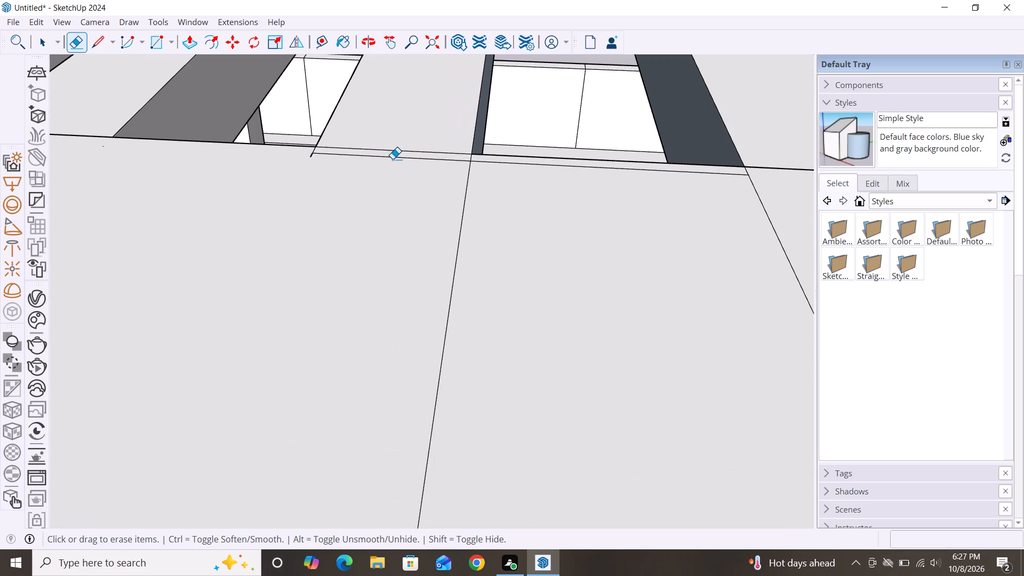
left_click(314, 151)
scroll(343, 152, "down", 4)
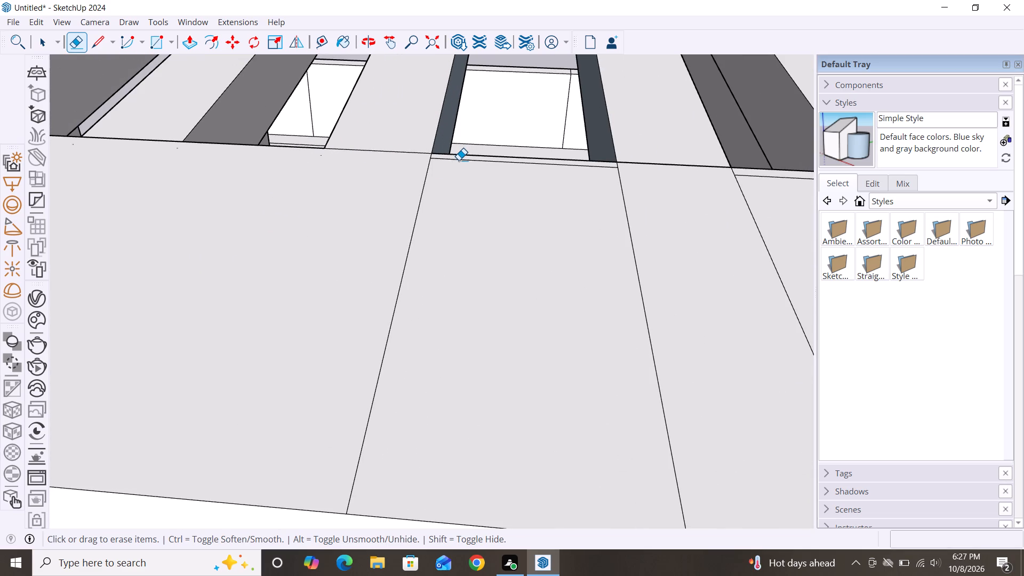
left_click(459, 160)
left_click(428, 163)
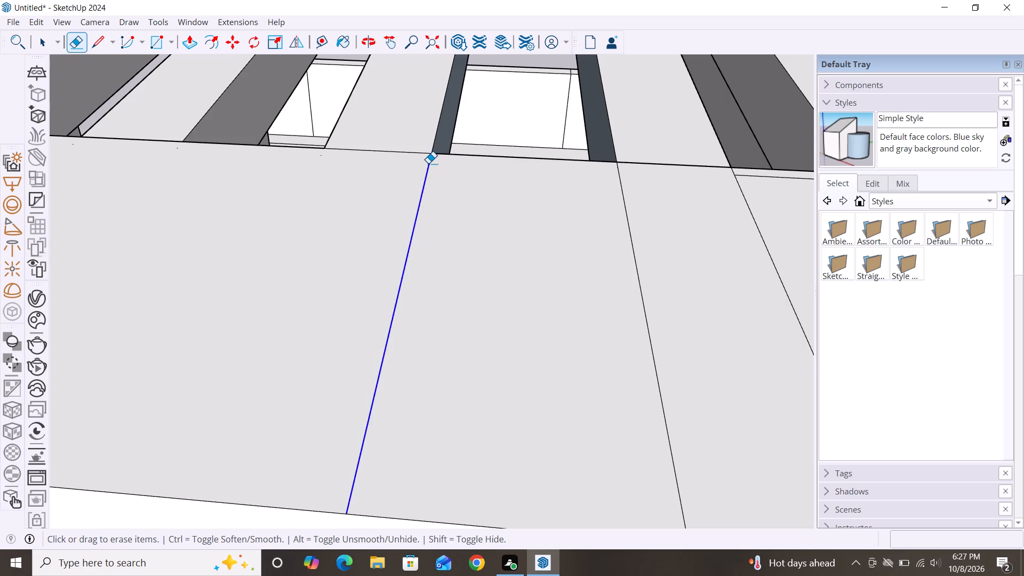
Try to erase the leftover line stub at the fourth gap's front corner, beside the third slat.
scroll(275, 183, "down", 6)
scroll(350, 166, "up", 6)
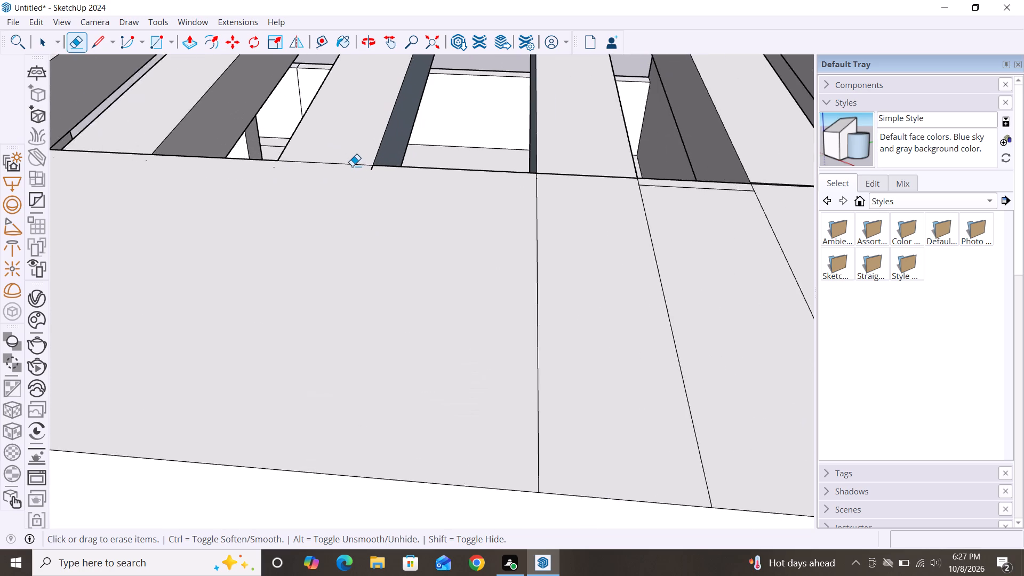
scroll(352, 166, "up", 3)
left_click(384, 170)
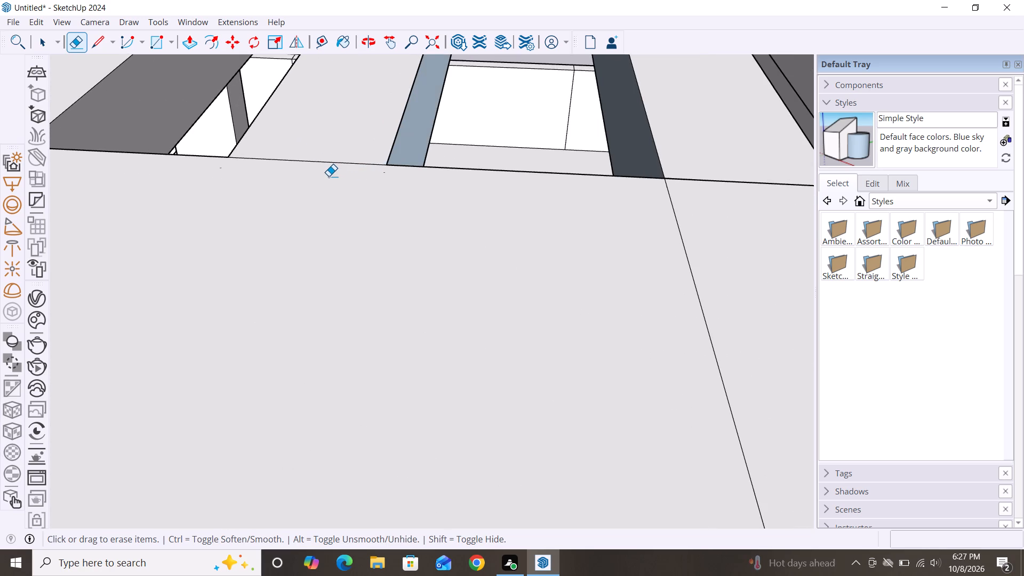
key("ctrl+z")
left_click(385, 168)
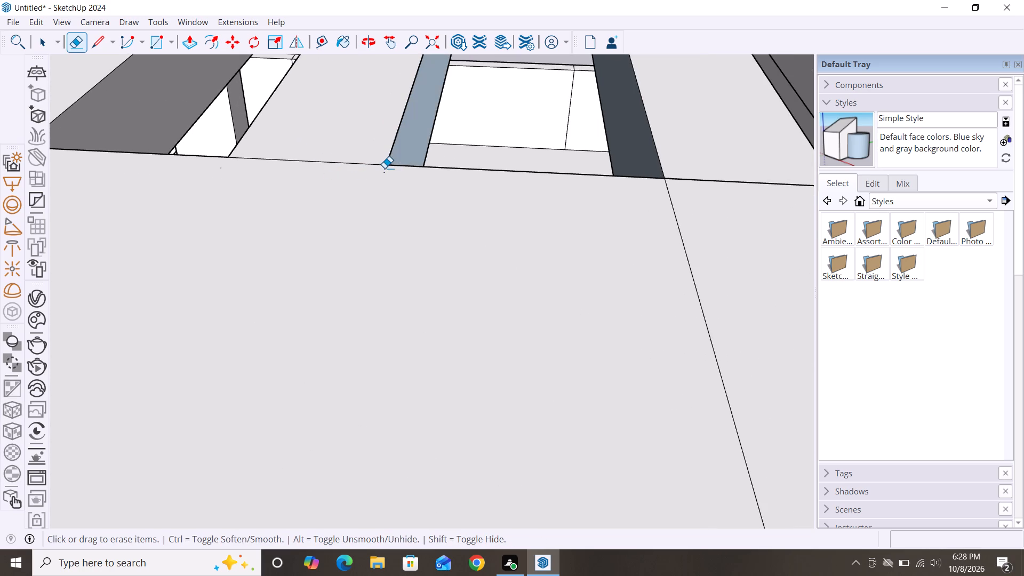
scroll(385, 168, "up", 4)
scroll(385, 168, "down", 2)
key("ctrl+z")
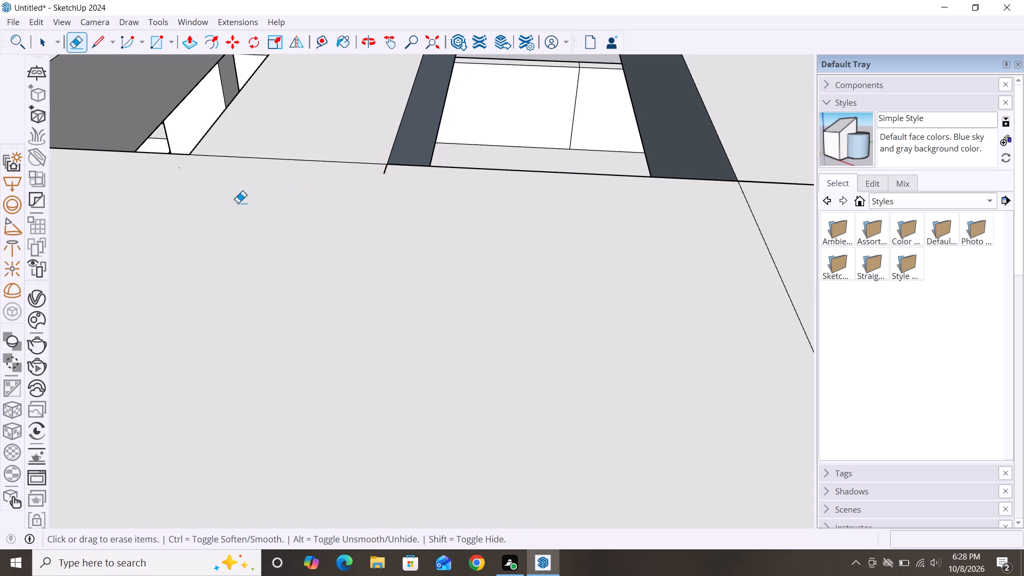
Erase the next two seam lines, which cross the front strip from the fourth slat's front corners.
scroll(180, 216, "down", 8)
scroll(295, 200, "down", 6)
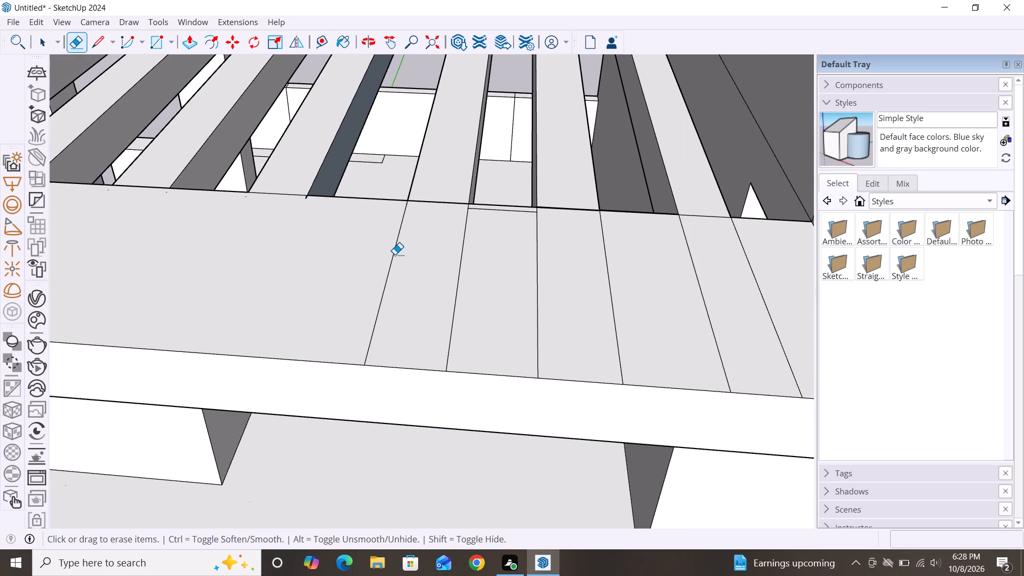
left_click(394, 252)
left_click(460, 257)
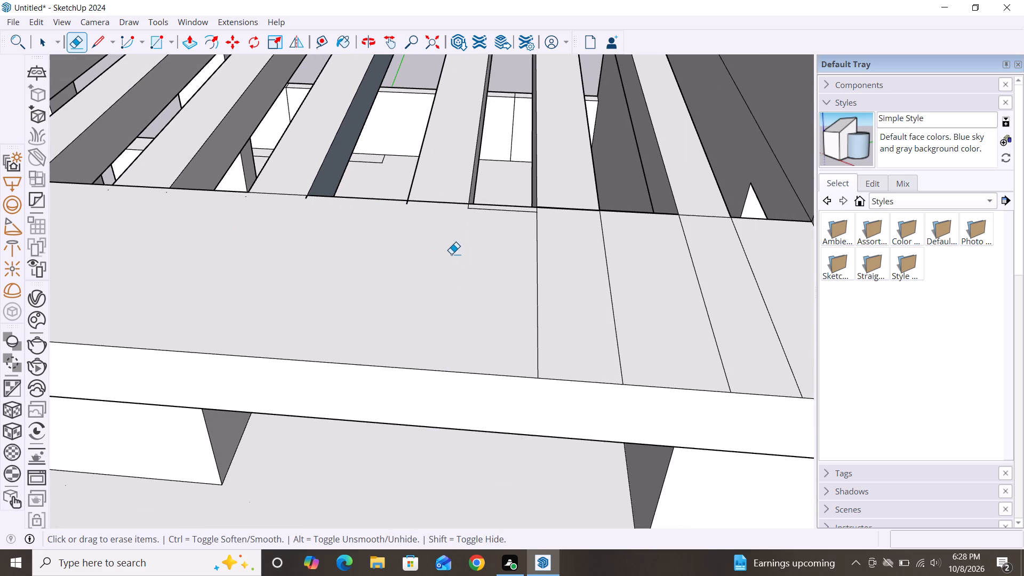
Erase the leftover line stub at the front corner where the fourth gap meets the fourth slat.
left_click(407, 203)
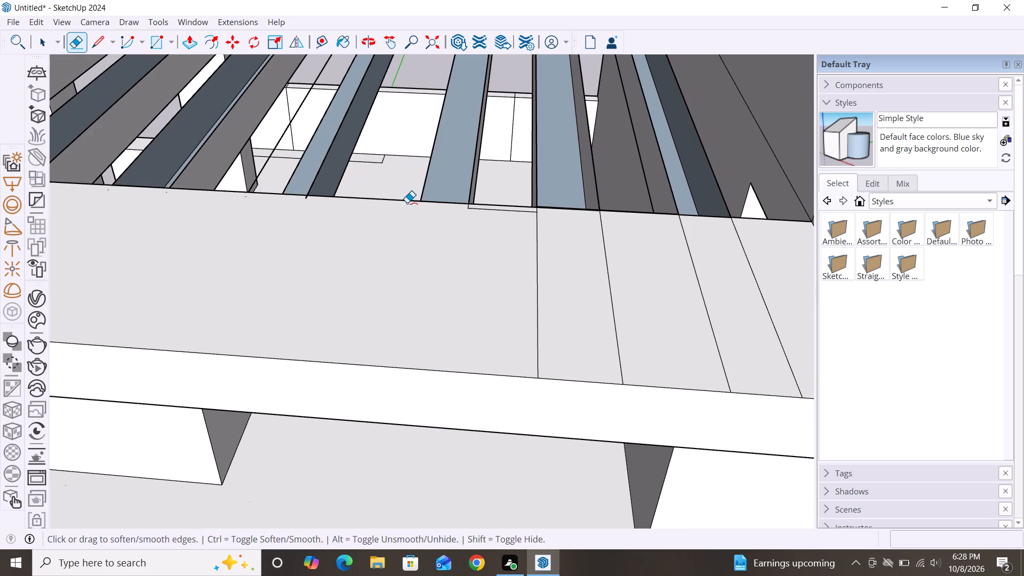
key("ctrl+z")
scroll(307, 219, "down", 3)
scroll(379, 202, "up", 9)
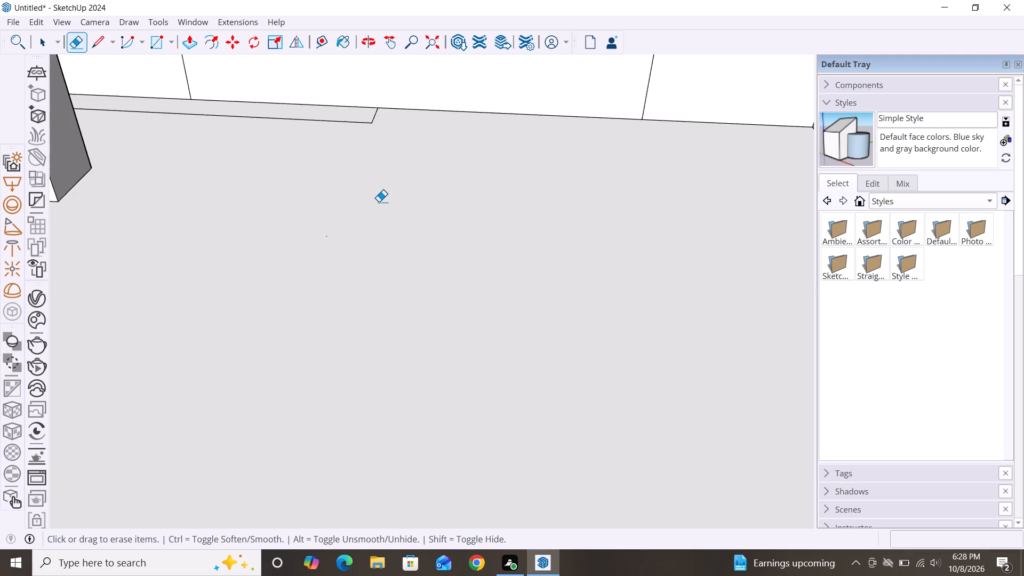
scroll(379, 202, "down", 8)
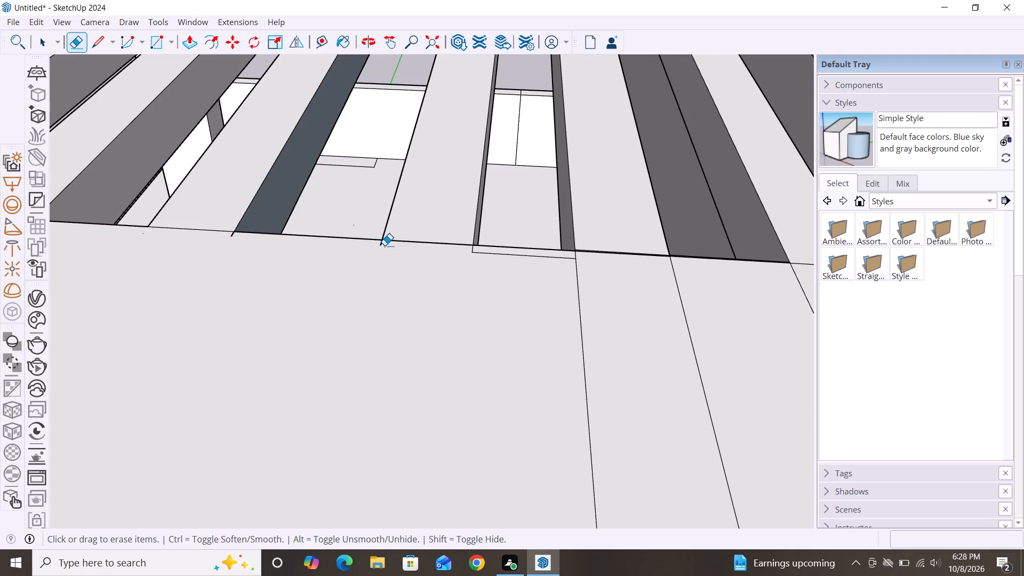
scroll(385, 245, "up", 8)
left_click(376, 243)
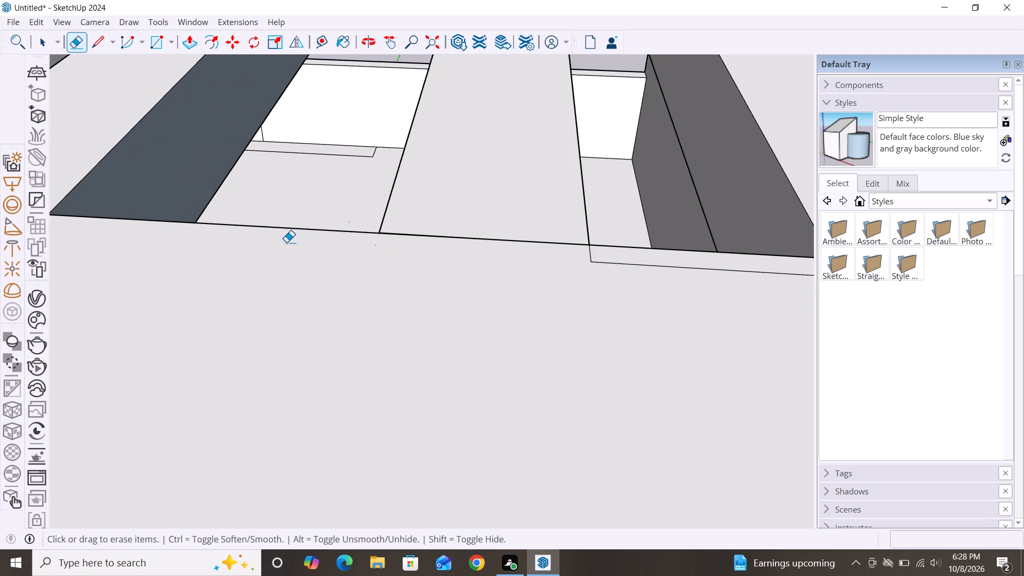
Erase the short offset line and the line stub at the front edge of the fifth gap.
scroll(286, 241, "down", 11)
scroll(384, 243, "up", 3)
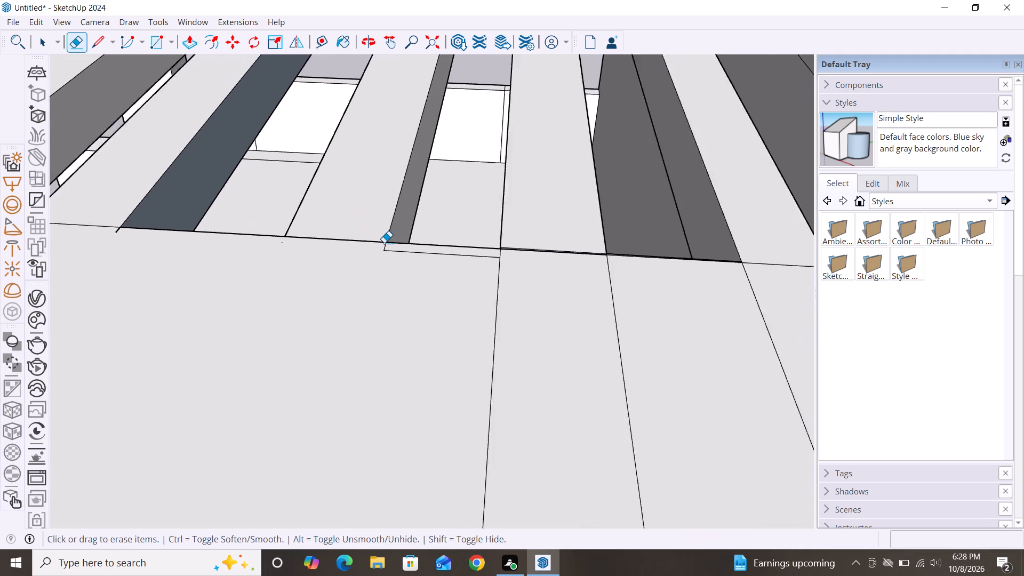
scroll(384, 243, "up", 8)
left_click(385, 251)
left_click(394, 260)
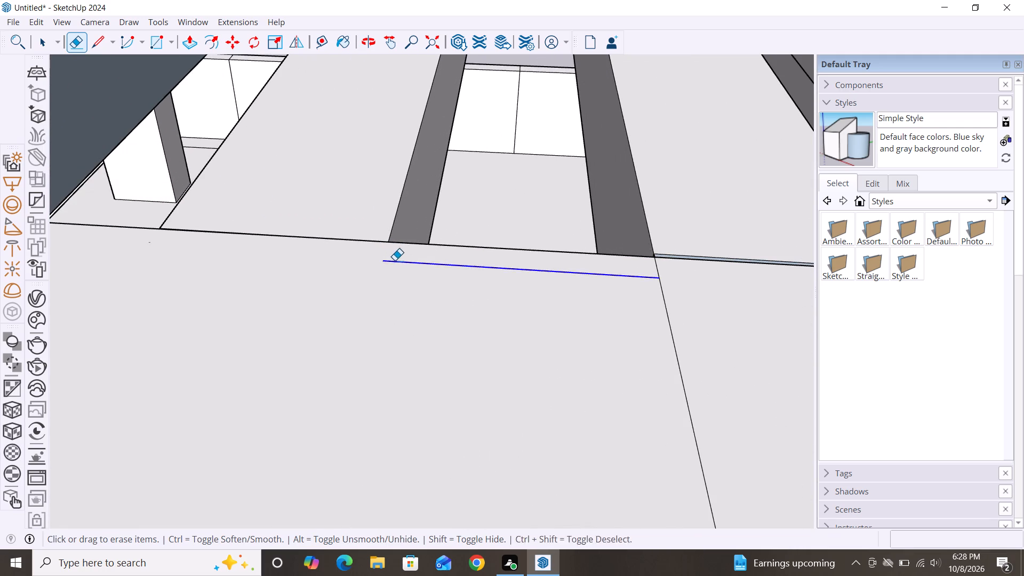
Erase the last four seam lines crossing the front strip from the corners of the remaining slats.
scroll(309, 256, "down", 4)
scroll(339, 212, "down", 10)
scroll(504, 210, "up", 4)
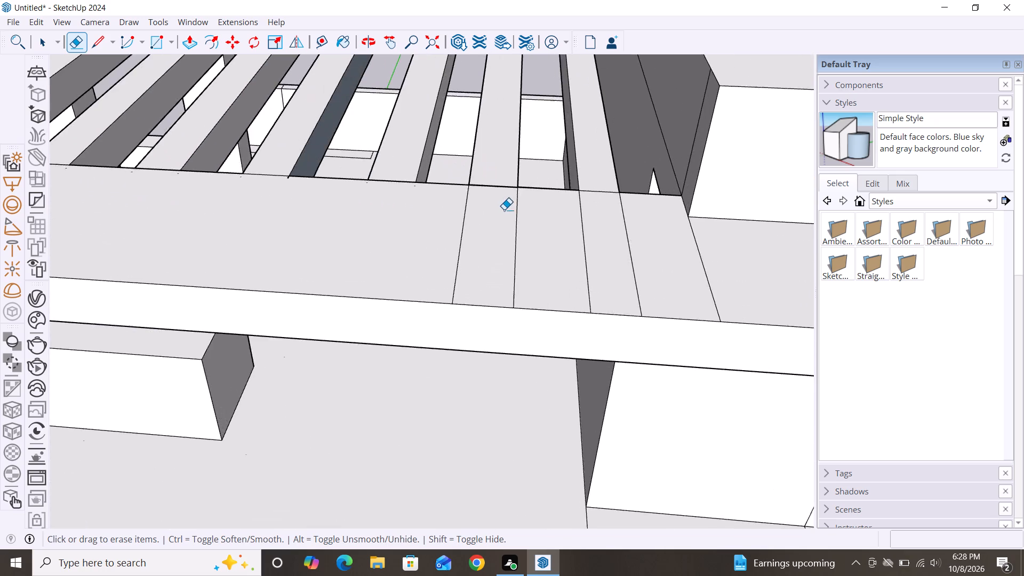
scroll(504, 210, "up", 6)
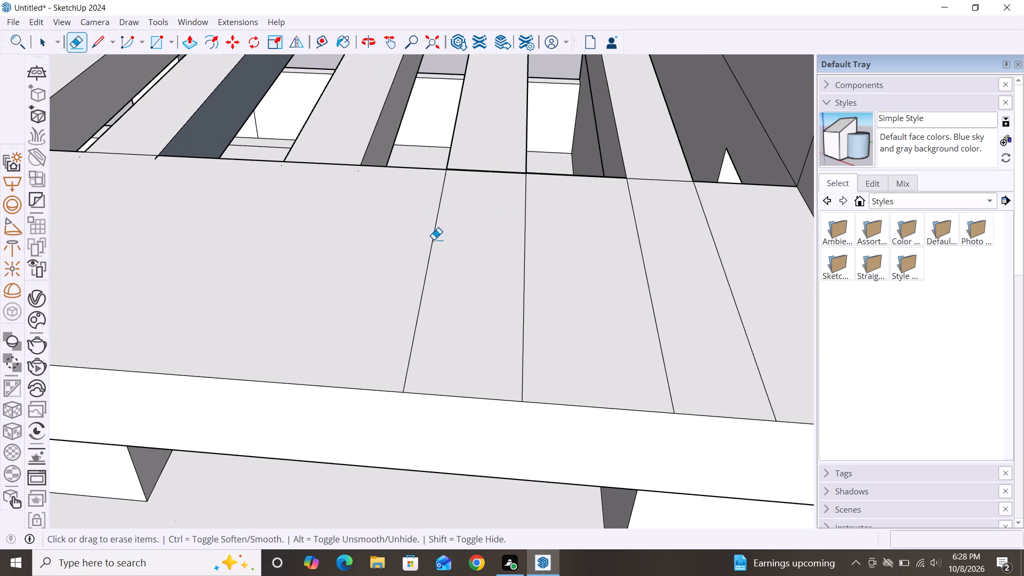
left_click(434, 239)
left_click(525, 271)
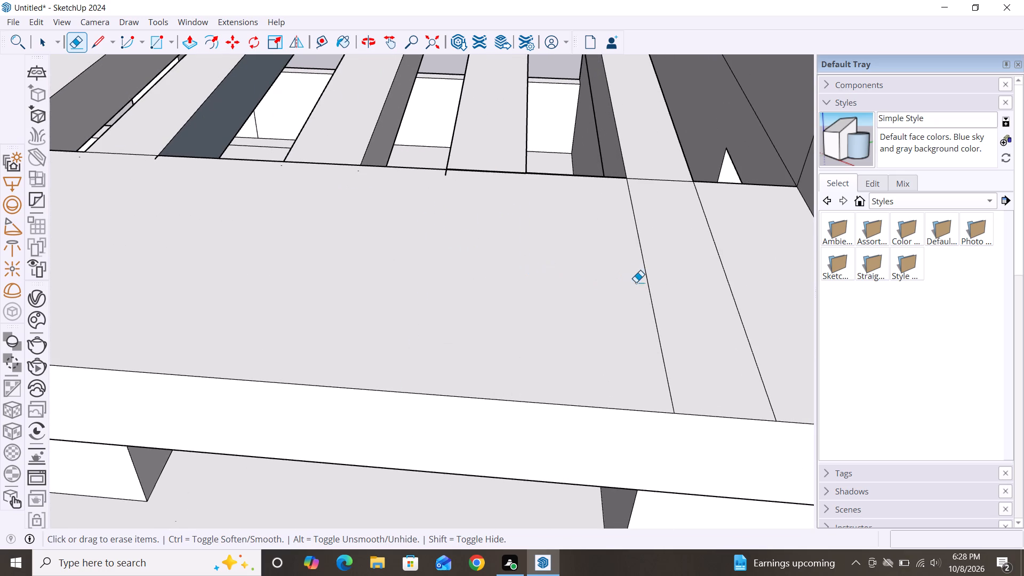
left_click(648, 291)
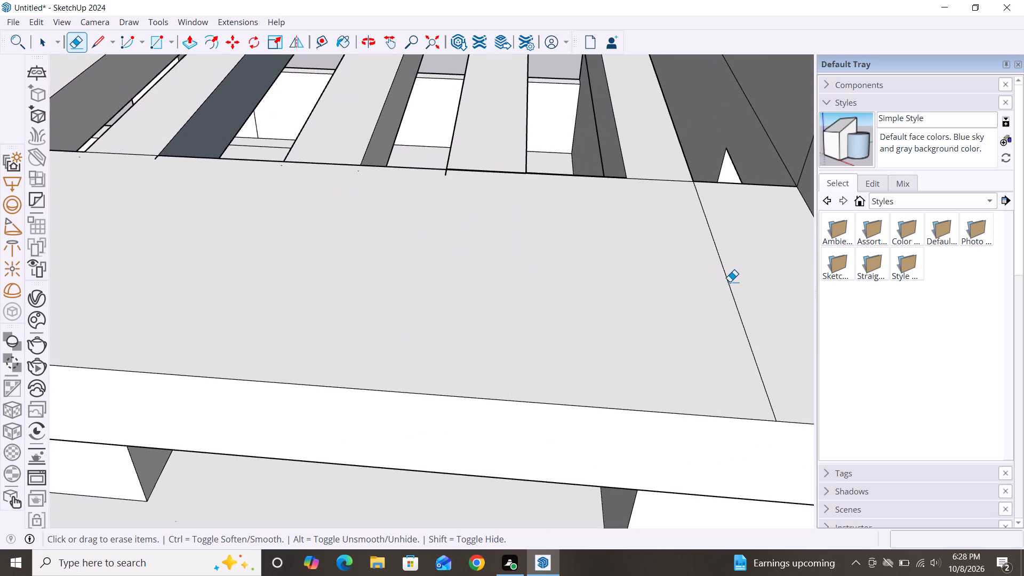
left_click(730, 282)
Erase the two seam lines bounding the ends of the front strip, from the pergola opening's outer corners to the slab's front edge.
scroll(639, 197, "down", 8)
scroll(602, 167, "down", 3)
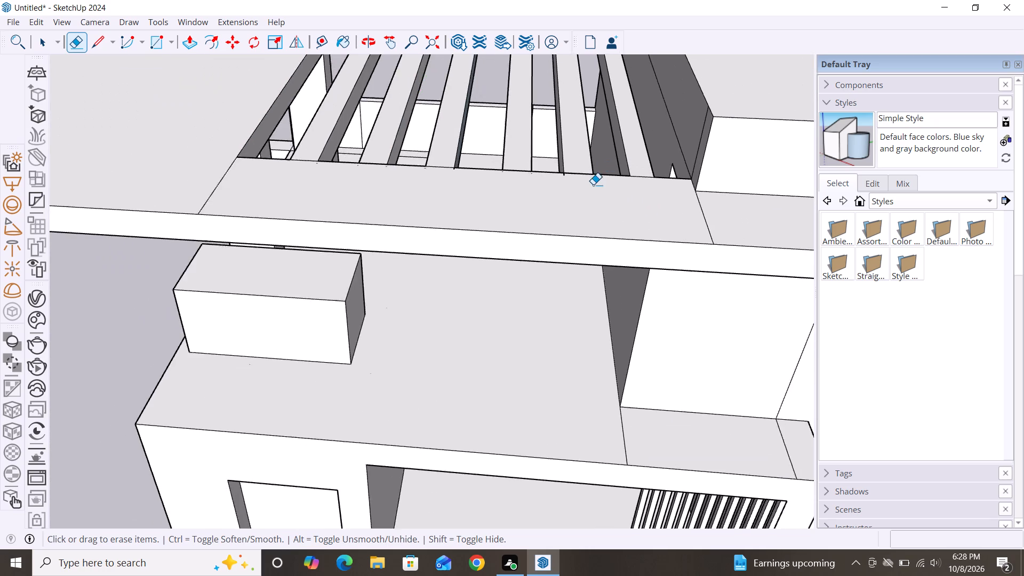
scroll(593, 185, "down", 7)
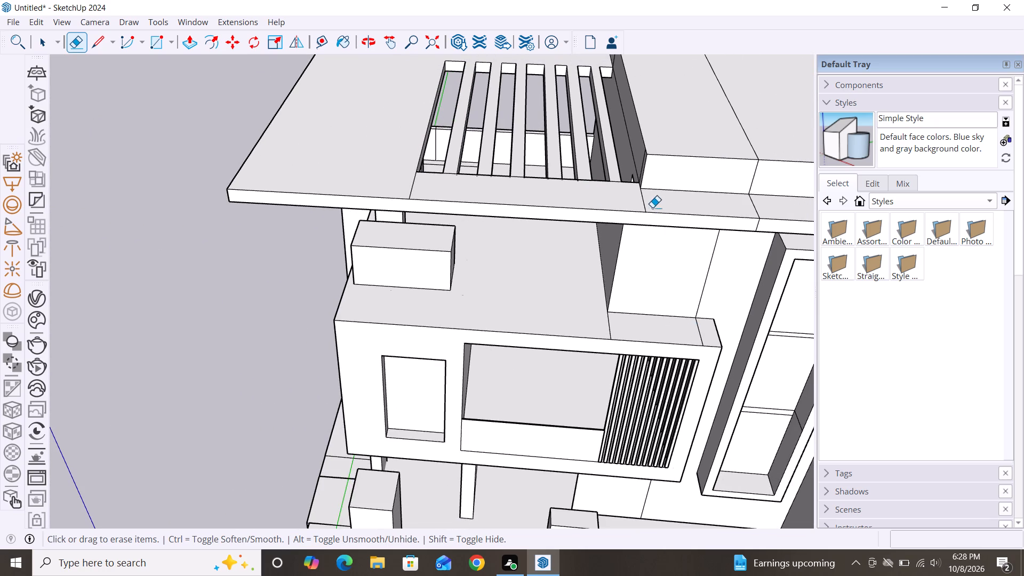
left_click(643, 204)
left_click(414, 181)
On the roof slab's underside, erase the four seam lines running from the first two gaps to the front edge.
scroll(434, 196, "down", 8)
key("space")
scroll(518, 226, "down", 3)
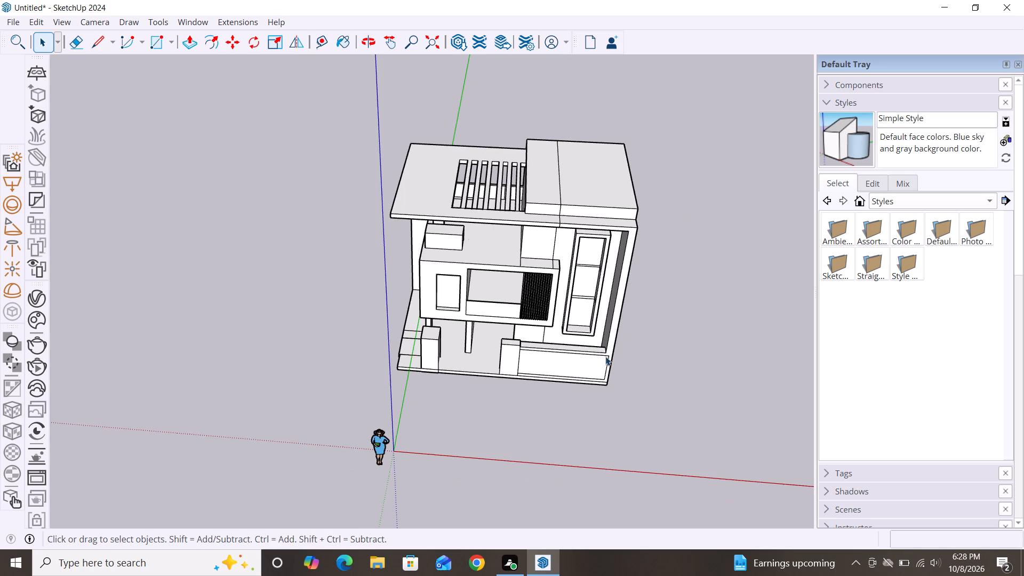
middle_click_drag(607, 365, 598, 168, "alt")
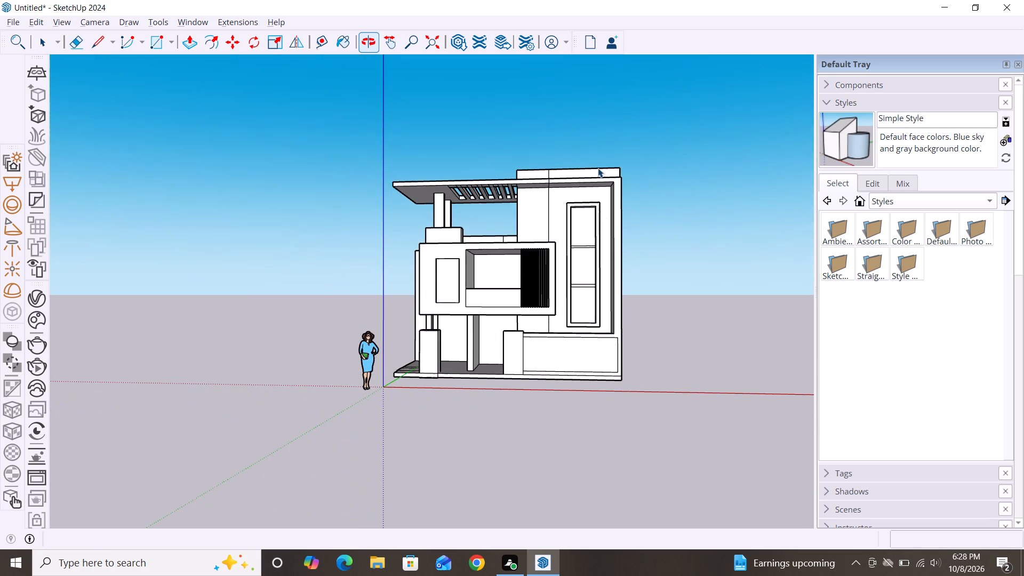
middle_click_drag(597, 380, 680, 368)
middle_click_drag(679, 368, 549, 359, "alt")
middle_click_drag(431, 216, 442, 143)
scroll(449, 189, "up", 5)
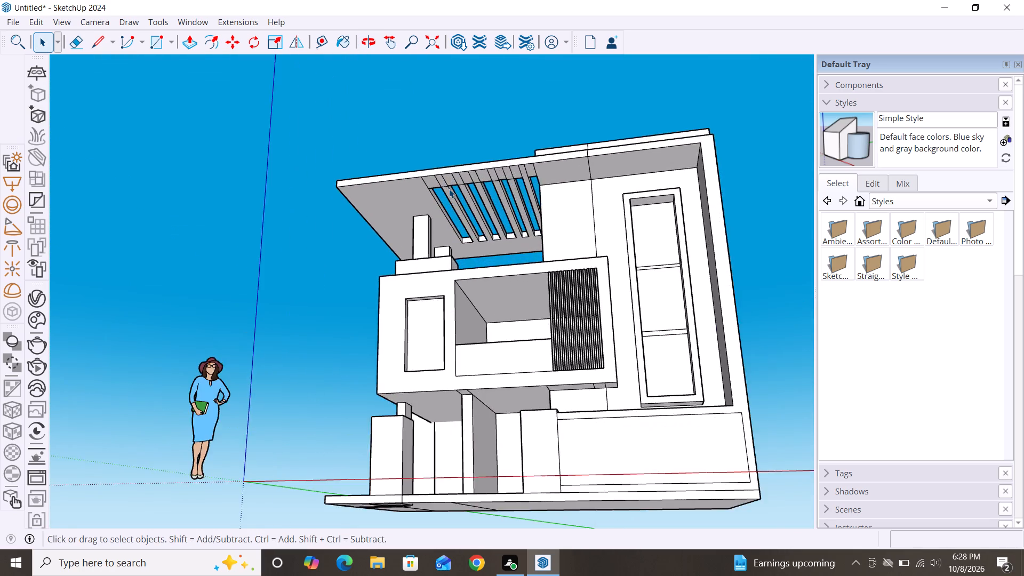
scroll(449, 189, "up", 10)
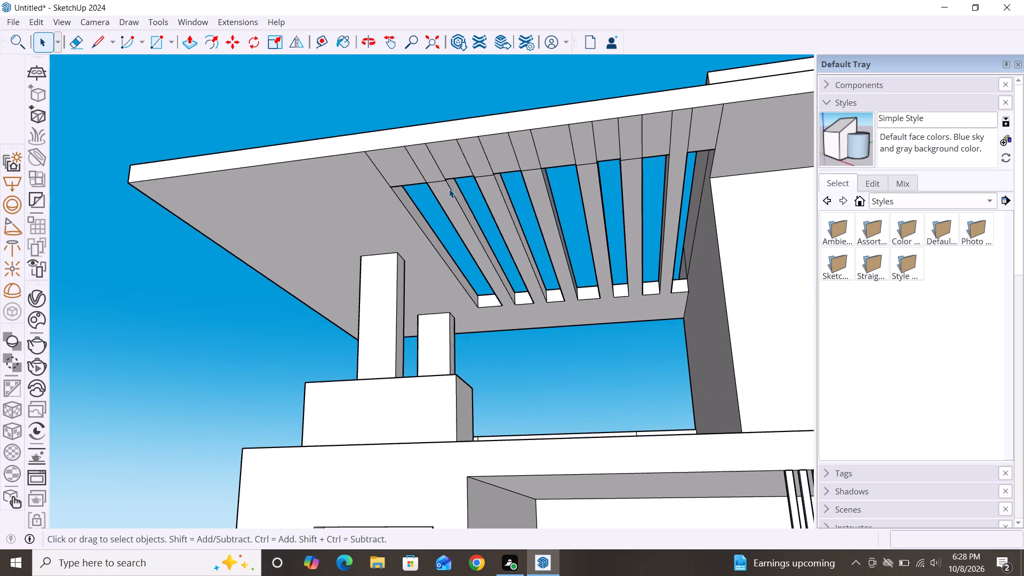
scroll(449, 189, "up", 2)
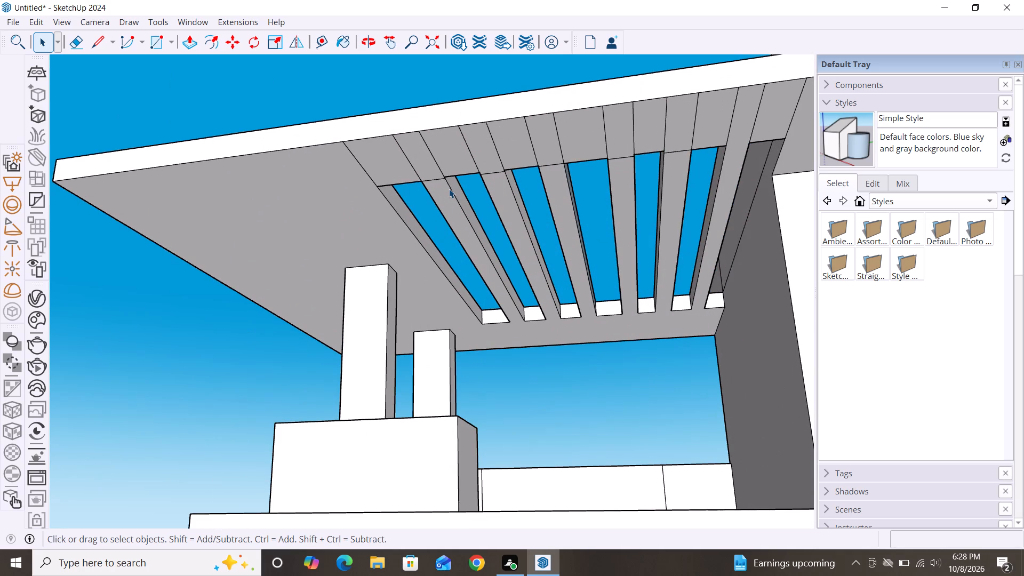
key("e")
left_click(369, 175)
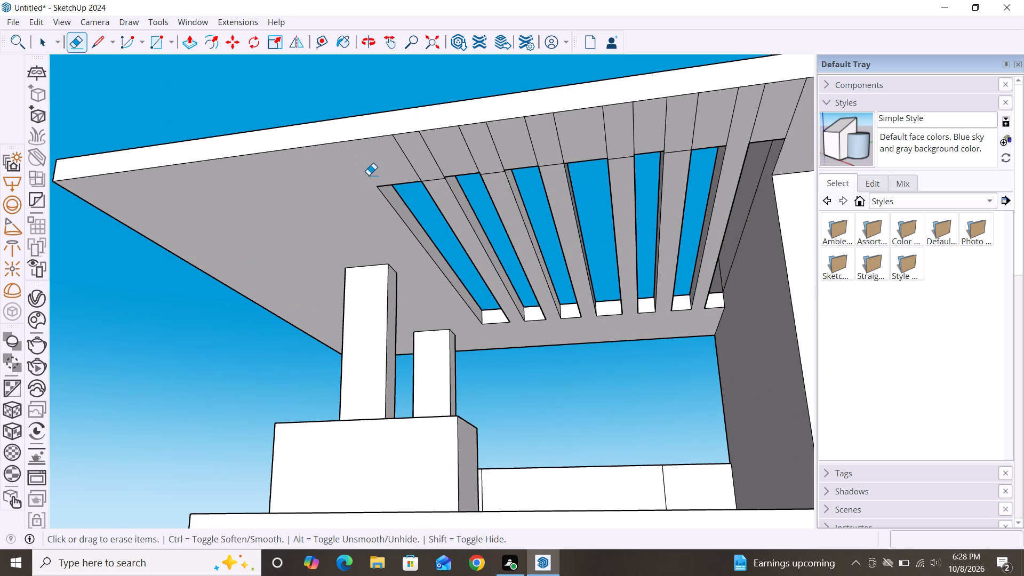
left_click(411, 167)
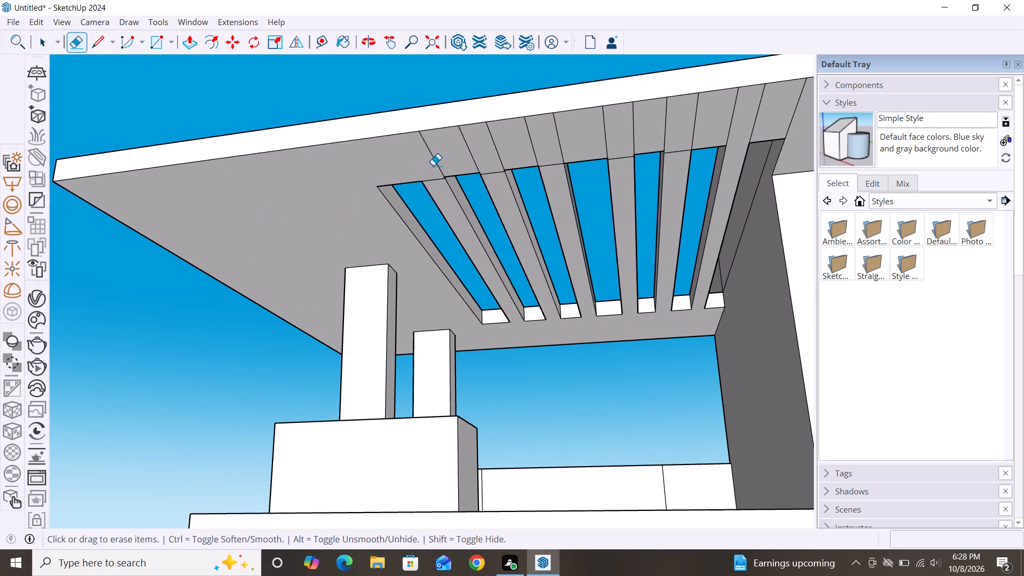
left_click(438, 167)
left_click(474, 163)
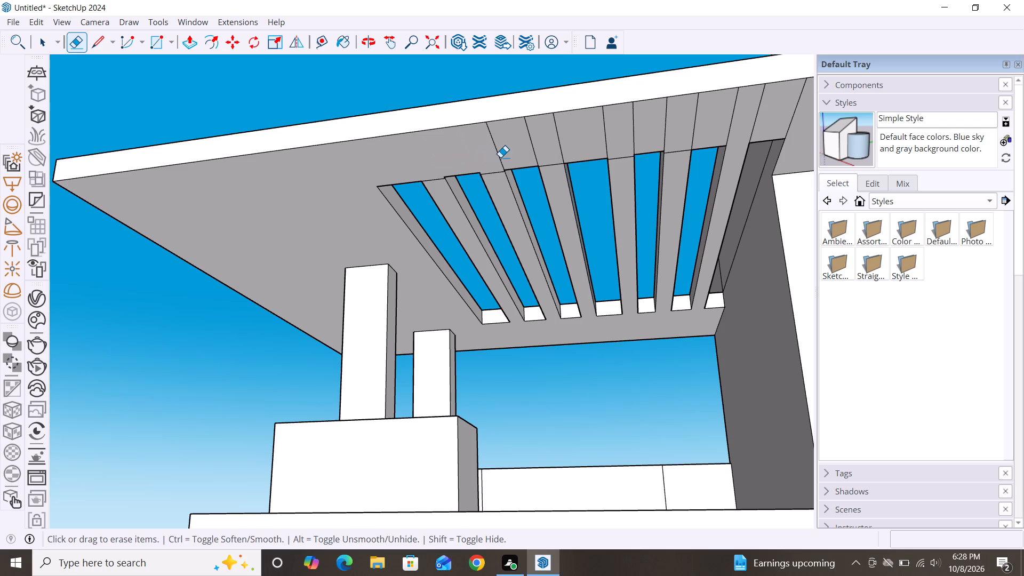
Erase the remaining ten underside seam lines between the other five gaps and the slab's front edge.
left_click(499, 159)
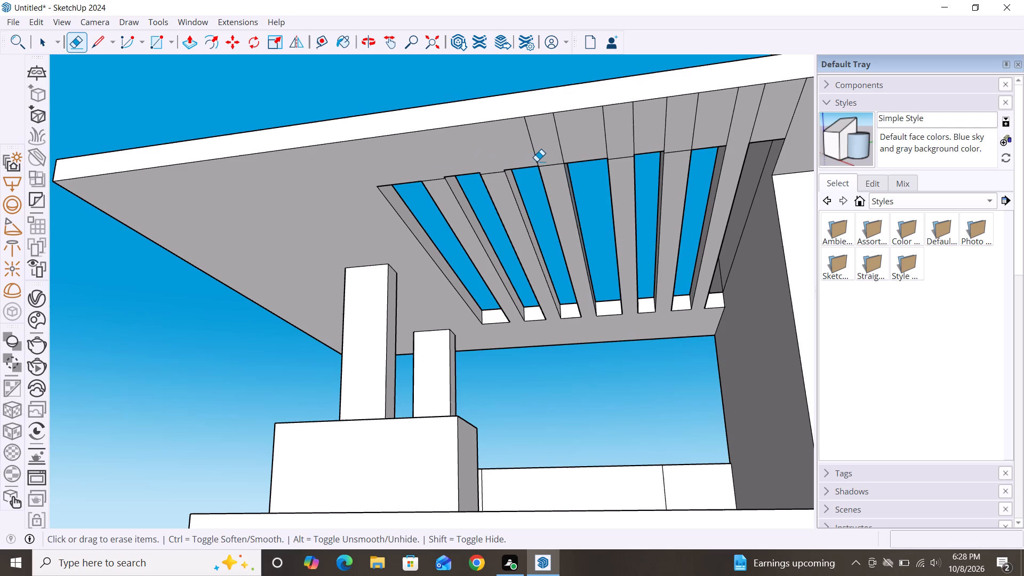
left_click(537, 161)
left_click(561, 155)
left_click(607, 146)
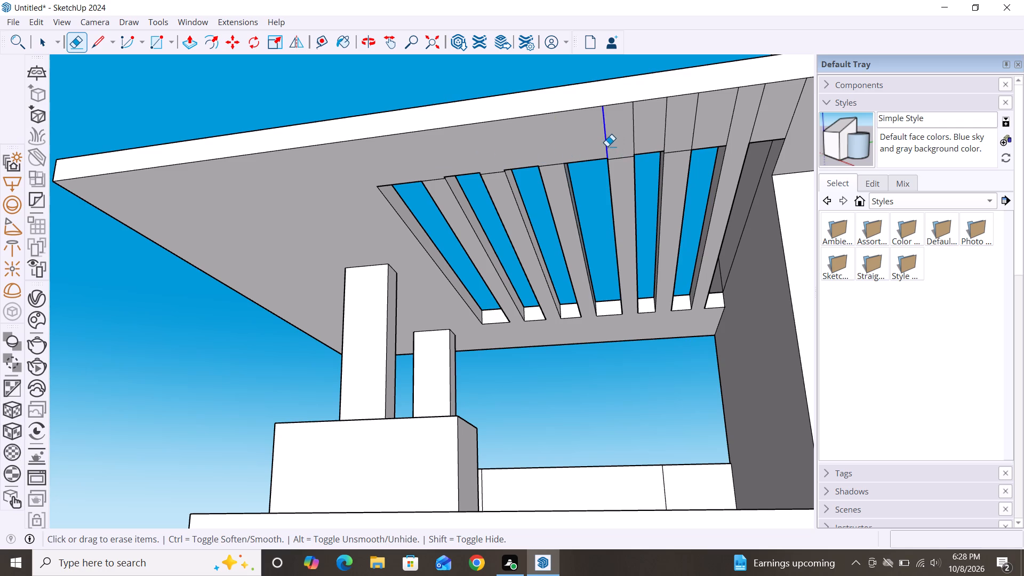
left_click(634, 145)
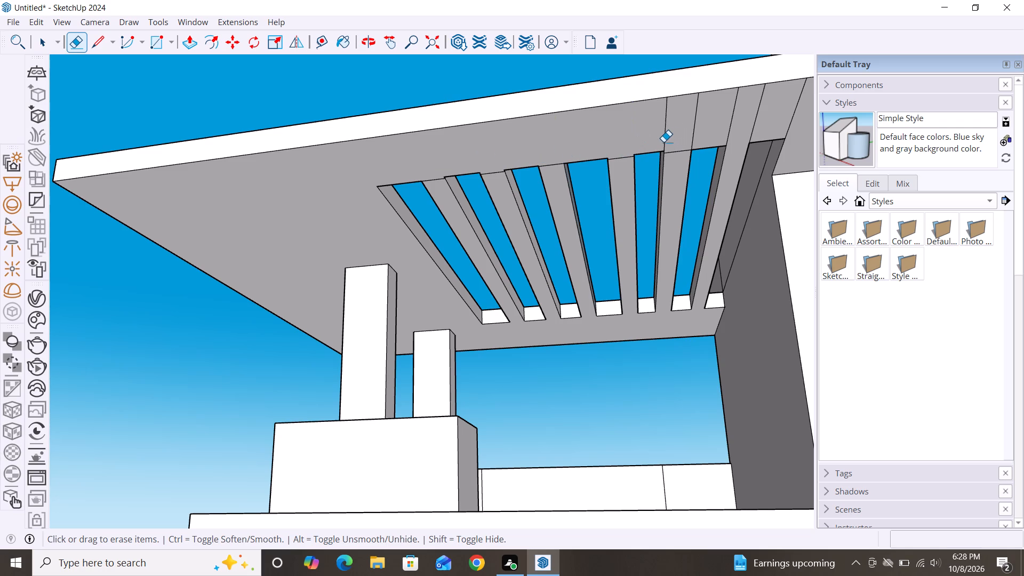
left_click(663, 142)
left_click(691, 140)
left_click(726, 131)
left_click(731, 131)
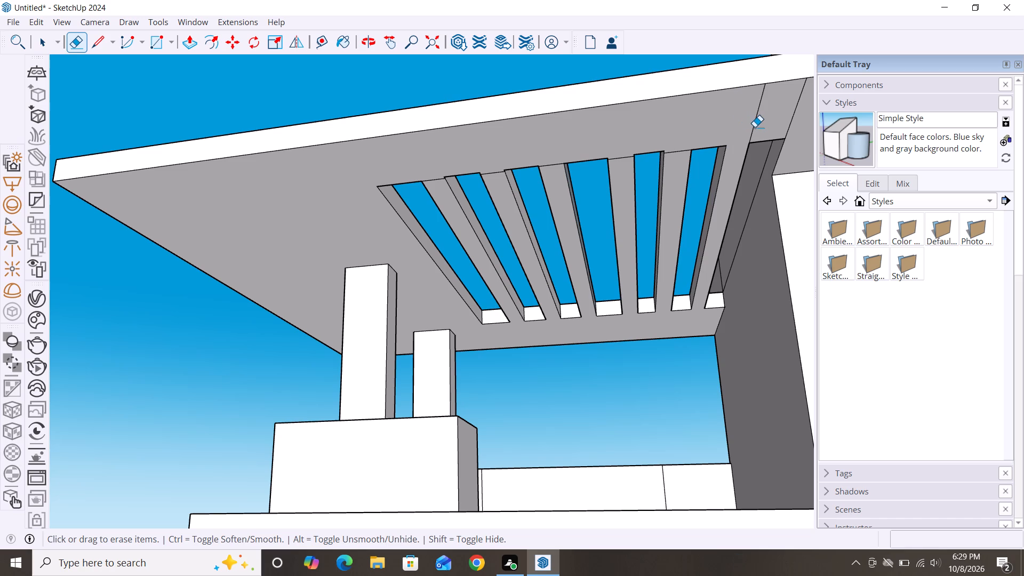
left_click(755, 127)
scroll(500, 212, "down", 3)
scroll(398, 221, "down", 2)
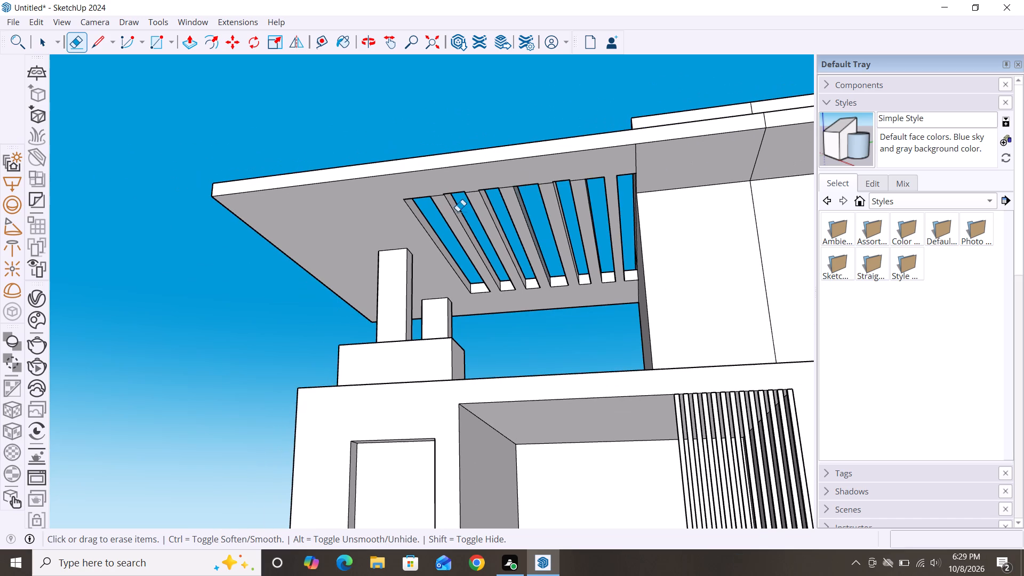
left_click(638, 166)
Examine the house's front facade and slatted roof opening from above, below and both sides.
scroll(558, 202, "down", 3)
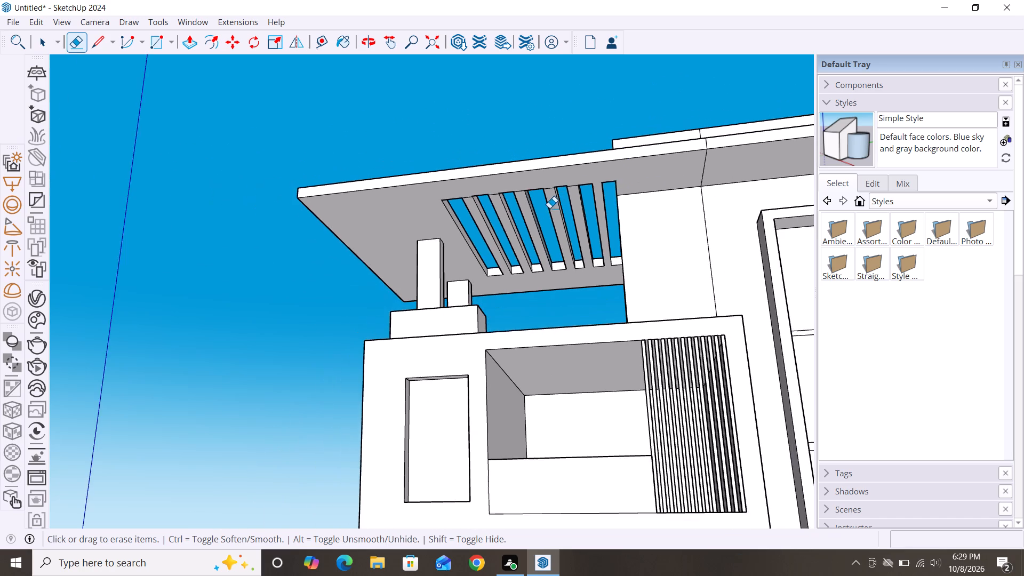
scroll(516, 219, "down", 2)
key("space")
scroll(447, 221, "down", 6)
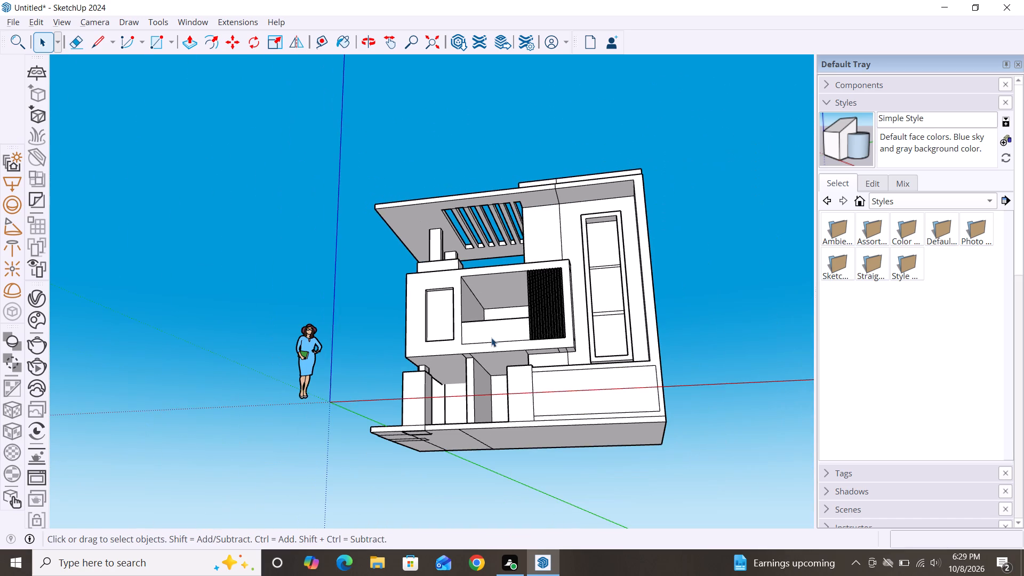
middle_click_drag(491, 339, 553, 493, "alt")
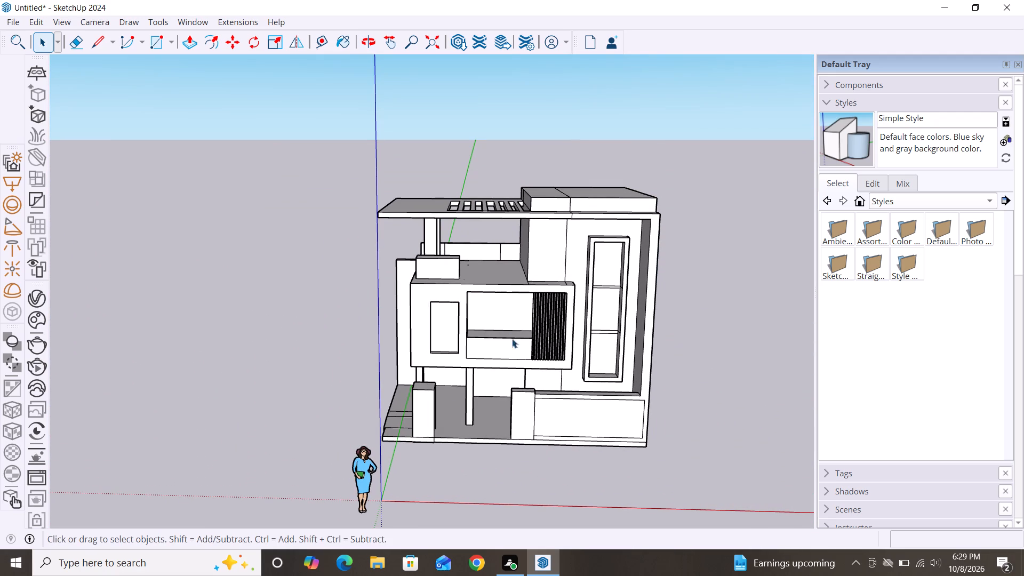
scroll(478, 248, "down", 2)
middle_click_drag(552, 401, 580, 277)
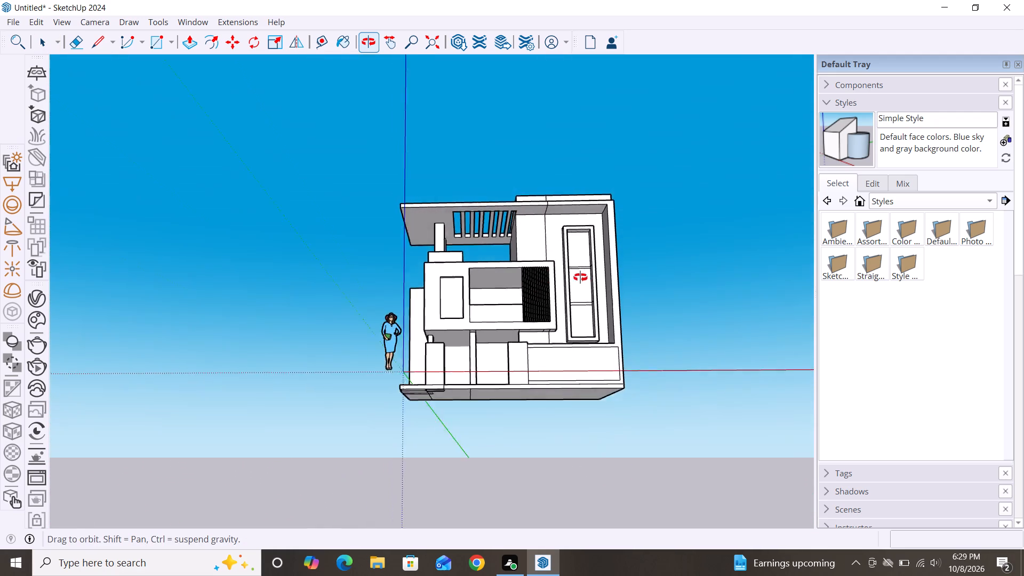
middle_click_drag(580, 277, 583, 278)
scroll(444, 252, "up", 5)
scroll(444, 252, "down", 2)
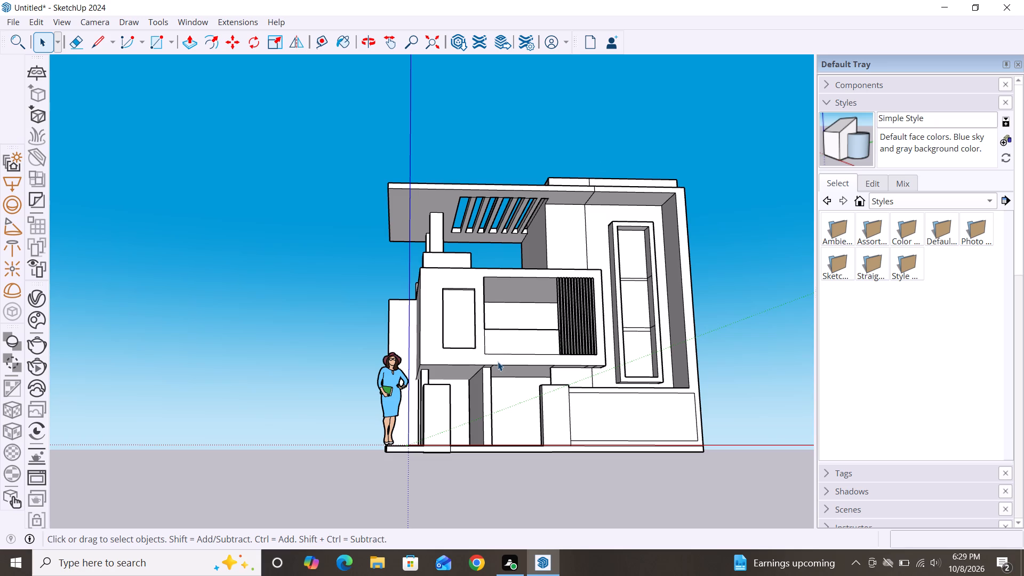
key("space")
scroll(505, 241, "down", 2)
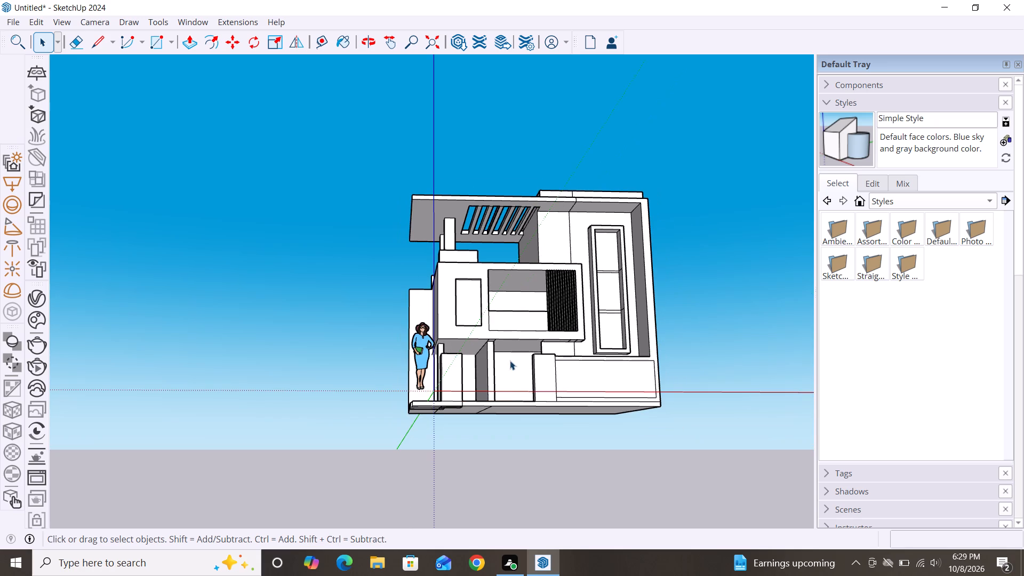
middle_click_drag(508, 389, 437, 516, "alt")
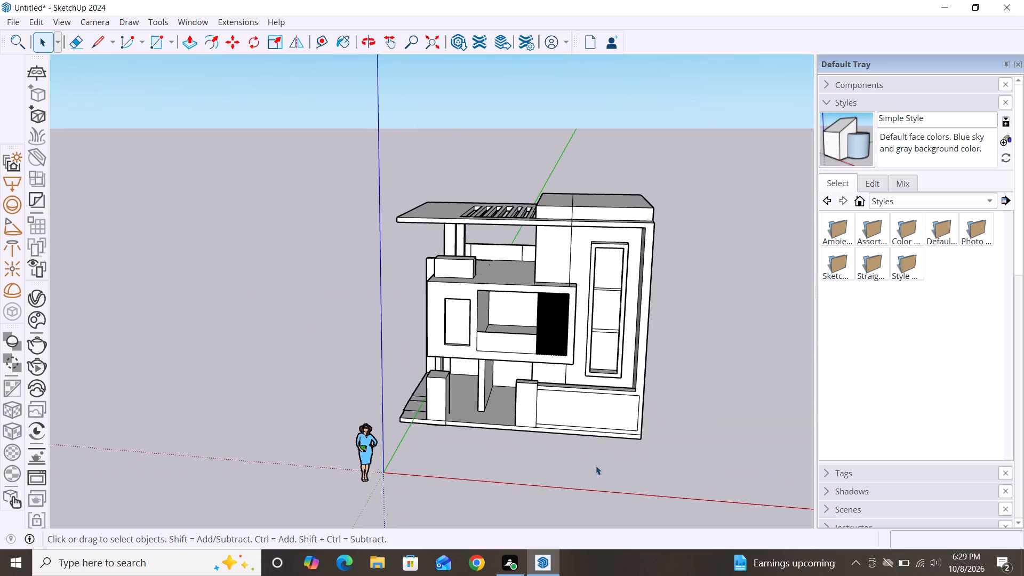
middle_click_drag(596, 466, 662, 444)
middle_click_drag(581, 394, 503, 397)
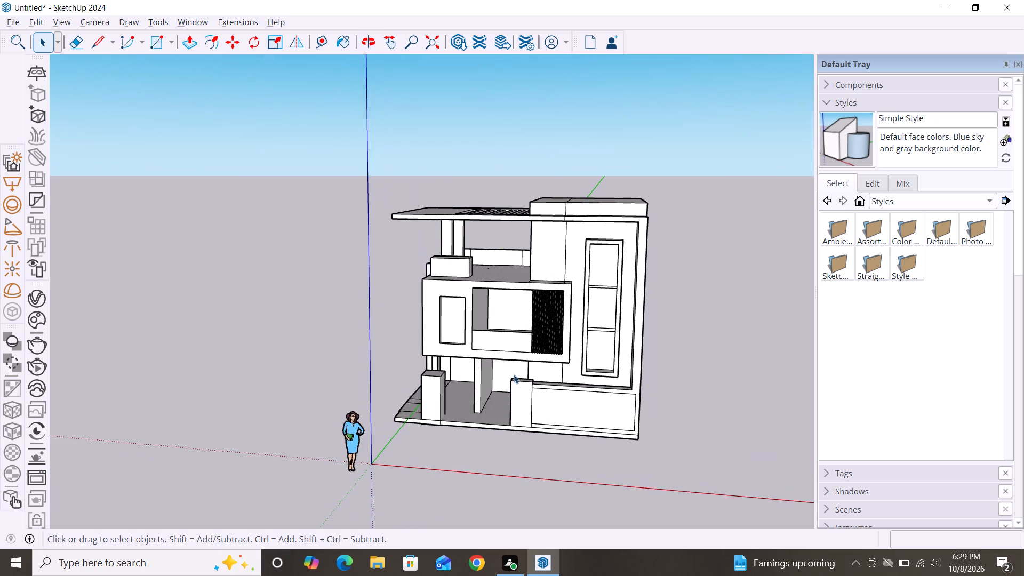
scroll(543, 335, "up", 8)
scroll(514, 306, "down", 3)
middle_click_drag(594, 413, 638, 406)
Delete the first five vertical slats of the facade opening's screen, starting with the one beside the low parapet wall.
scroll(541, 284, "up", 8)
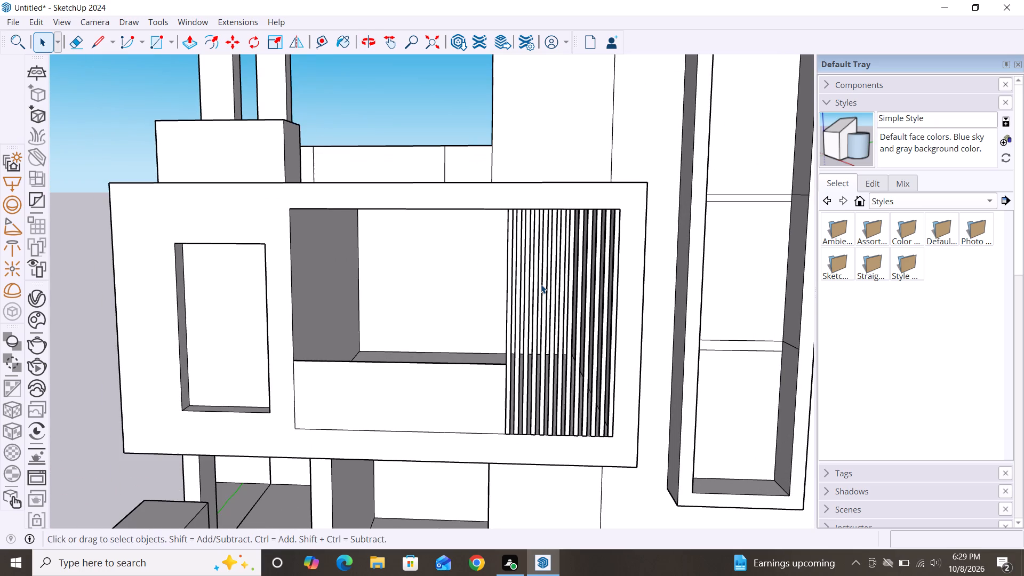
scroll(541, 284, "up", 2)
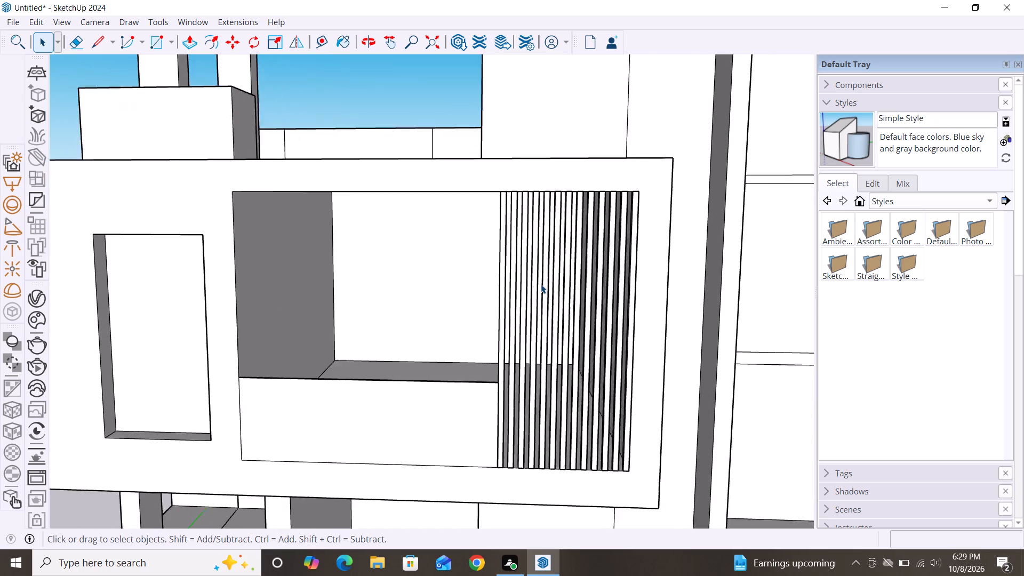
scroll(541, 284, "up", 4)
left_click(484, 320)
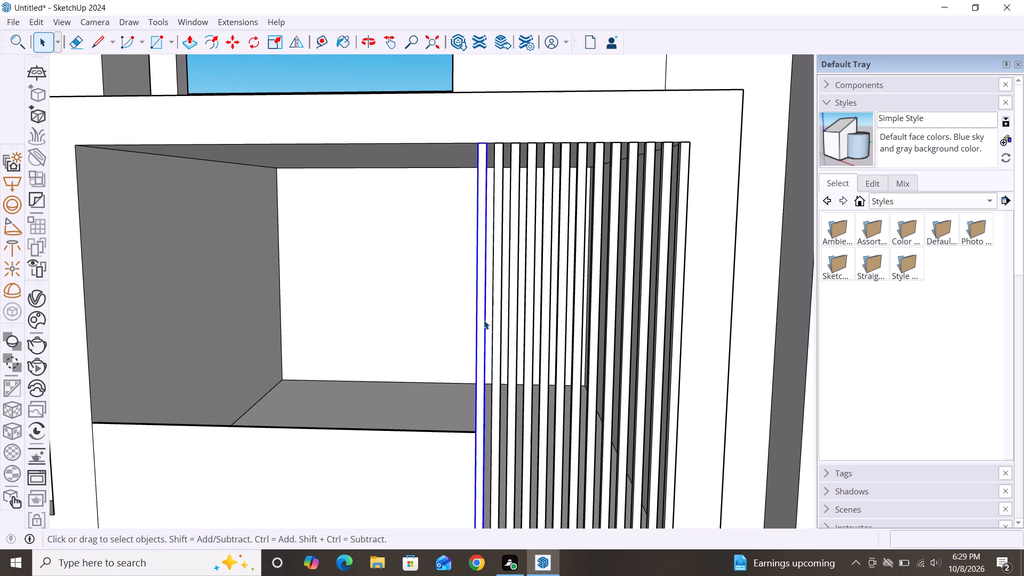
key("Delete")
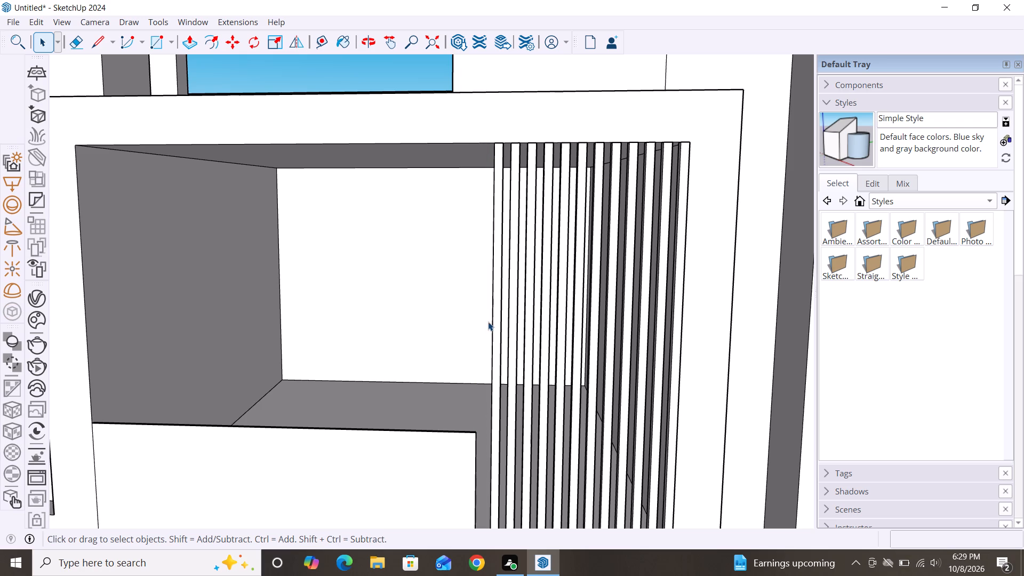
left_click(500, 328)
key("Delete")
left_click(510, 341)
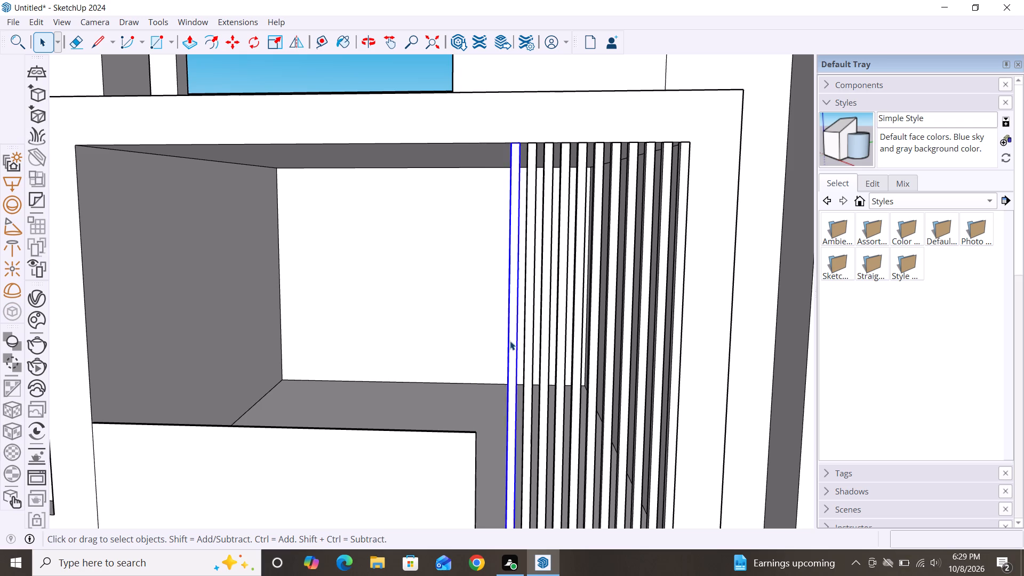
key("Delete")
left_click(527, 347)
key("Delete")
left_click(546, 352)
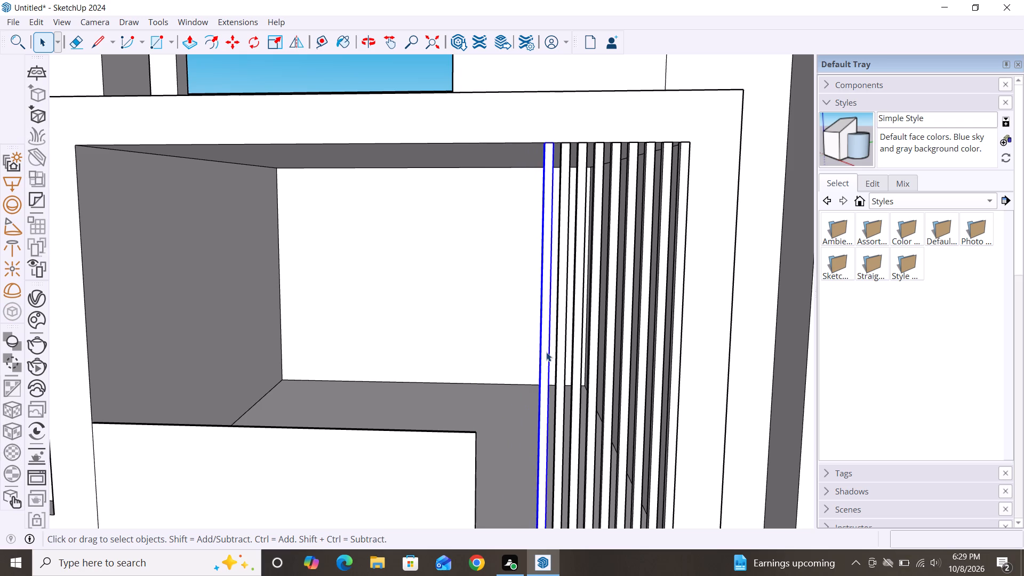
key("Delete")
Delete the next seven vertical slats of the screen, leaving only the strip against the opening's side wall.
left_click(561, 355)
key("Delete")
left_click(576, 355)
key("Delete")
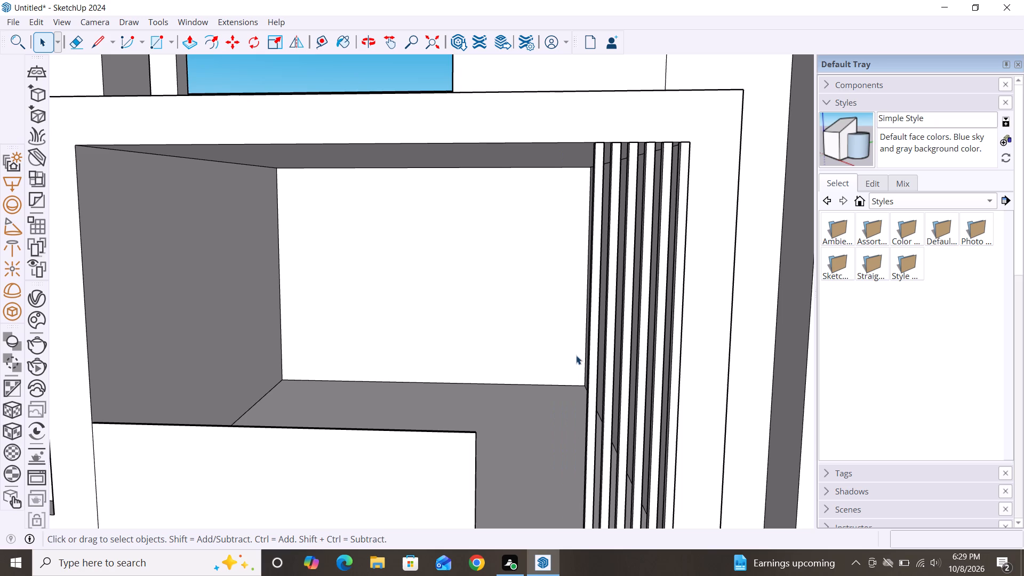
left_click(594, 361)
key("Delete")
left_click(607, 365)
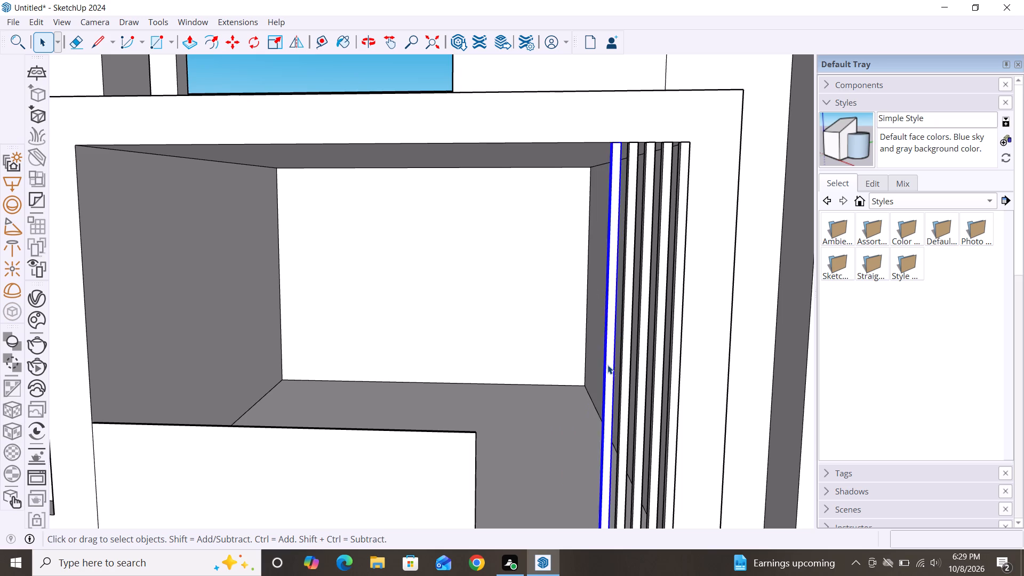
key("Delete")
left_click(623, 369)
key("Delete")
left_click(642, 378)
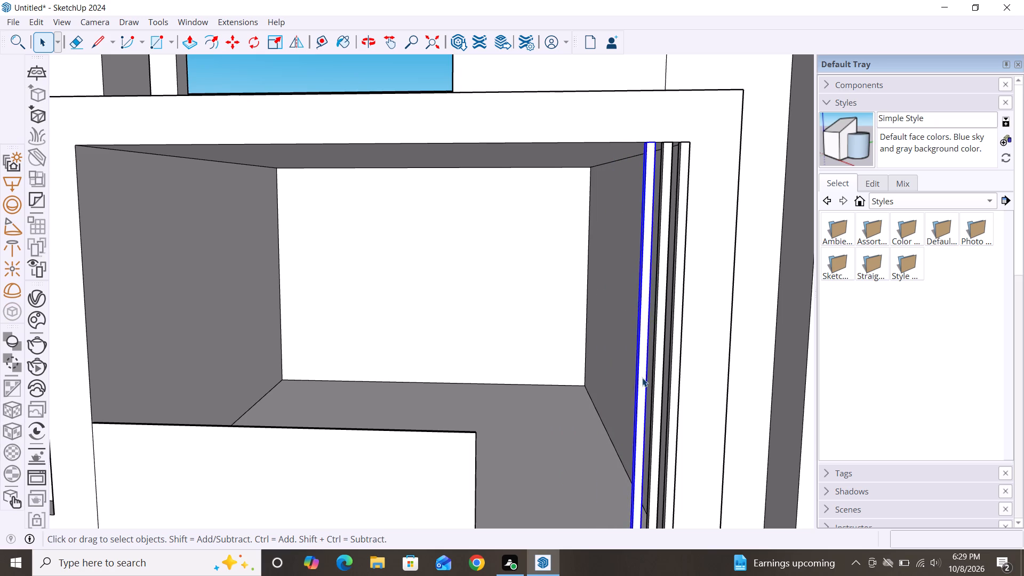
key("Delete")
left_click(658, 381)
key("Delete")
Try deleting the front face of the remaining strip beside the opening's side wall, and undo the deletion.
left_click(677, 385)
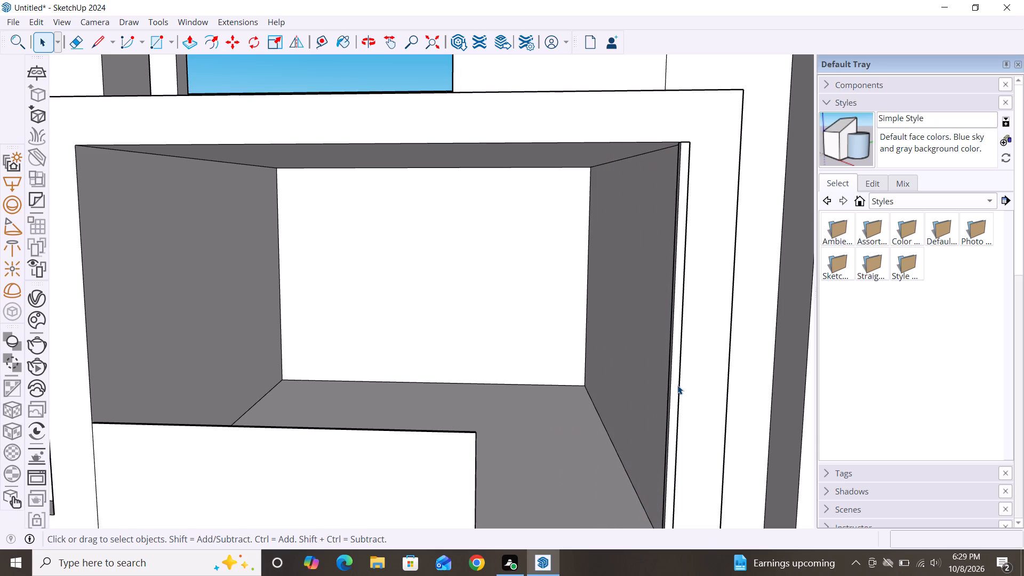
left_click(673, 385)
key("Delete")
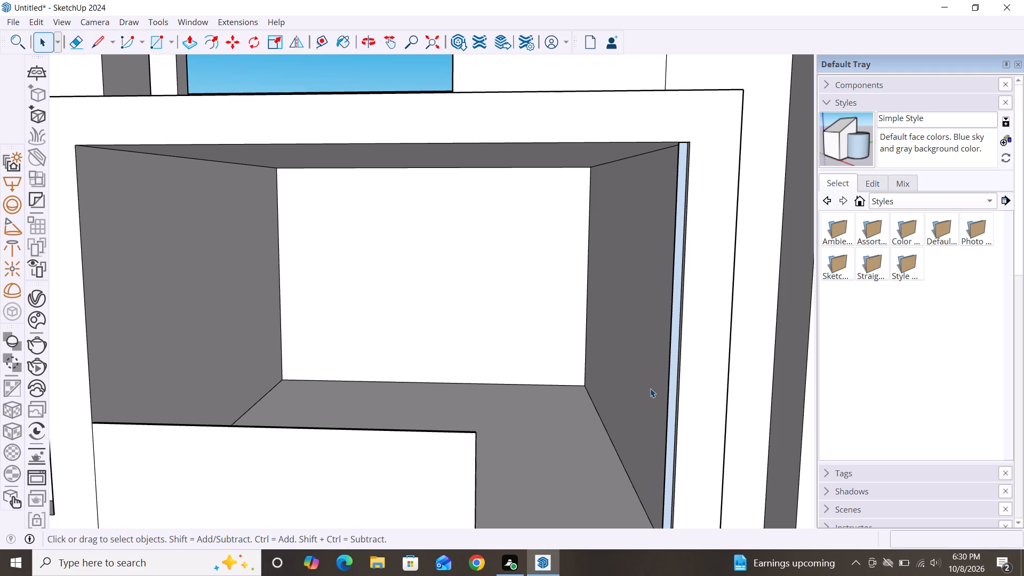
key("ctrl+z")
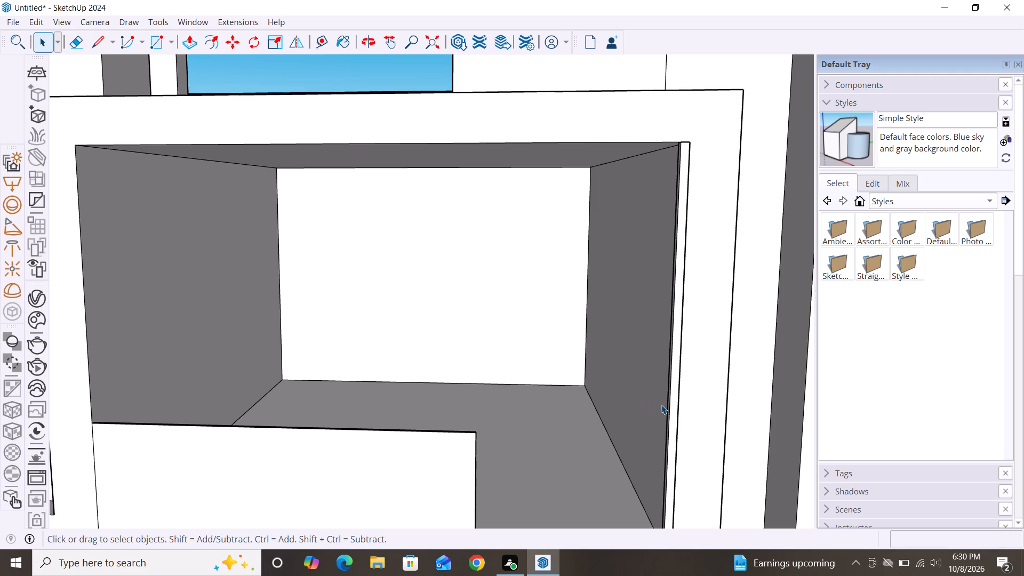
Delete the remaining strip's front face and push-pull the face exposed behind it by about 1 5/8".
left_click(670, 407)
key("Delete")
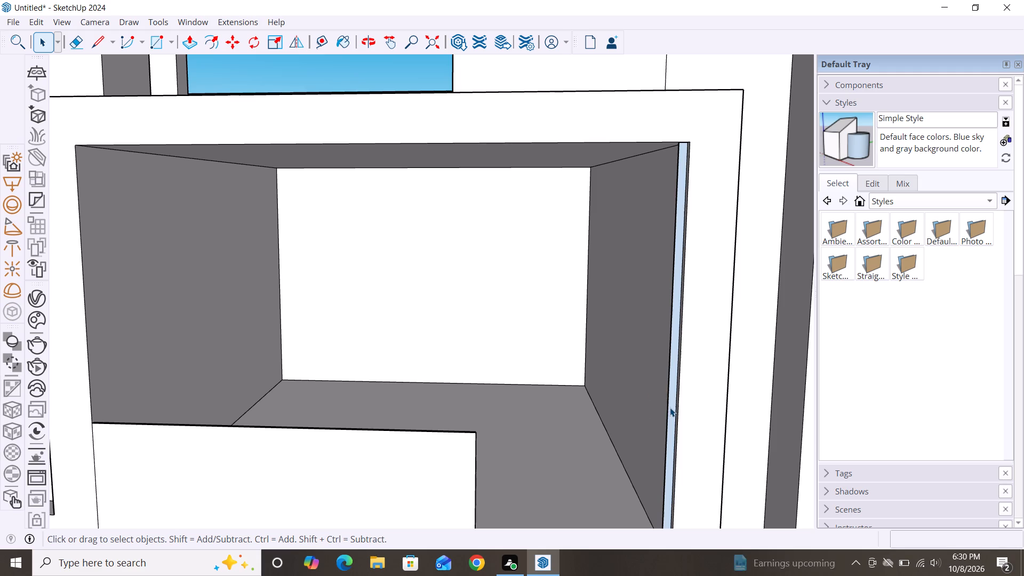
scroll(621, 403, "up", 4)
scroll(558, 387, "down", 3)
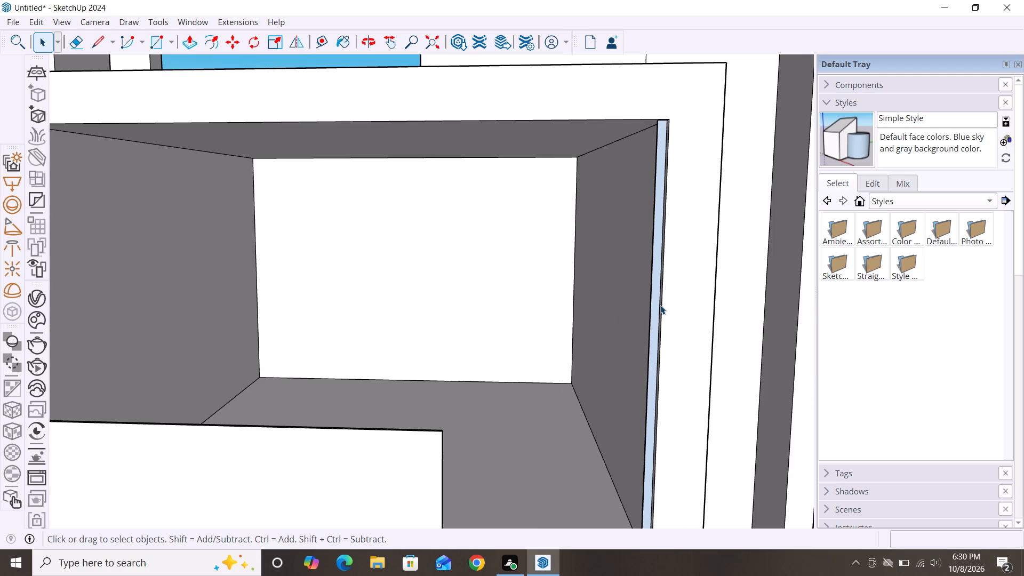
key("p")
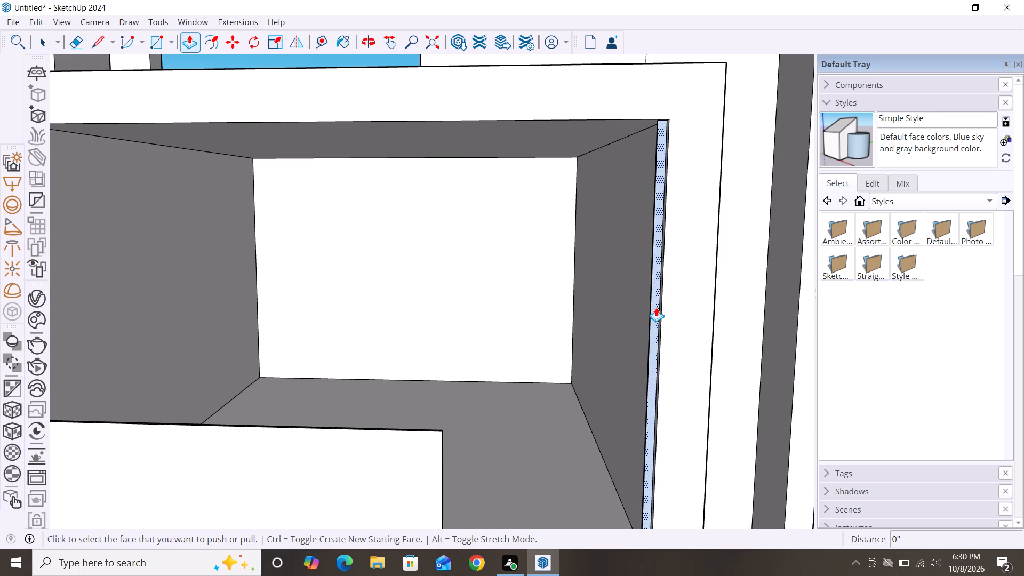
left_click(656, 307)
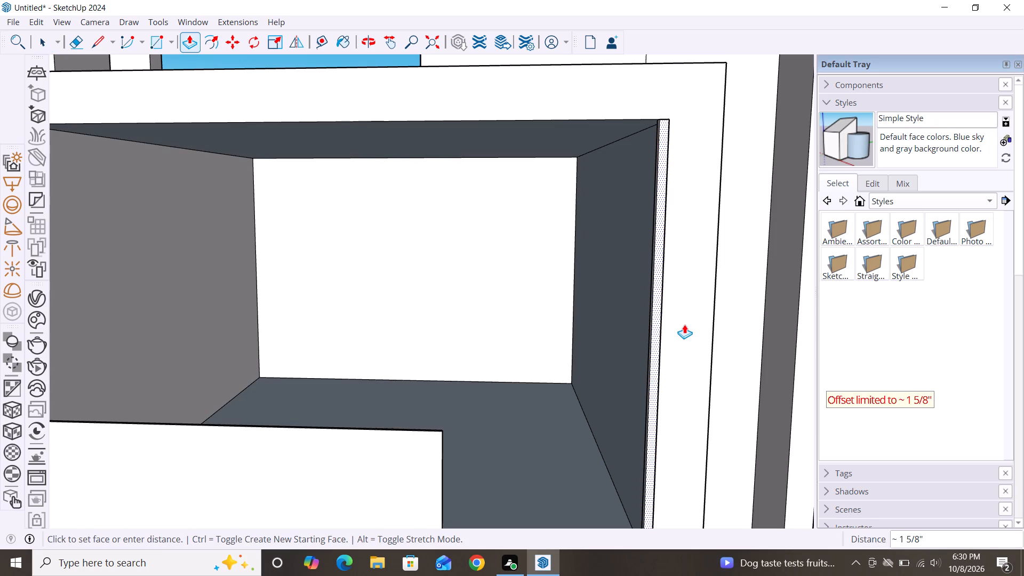
left_click(716, 329)
scroll(543, 319, "down", 3)
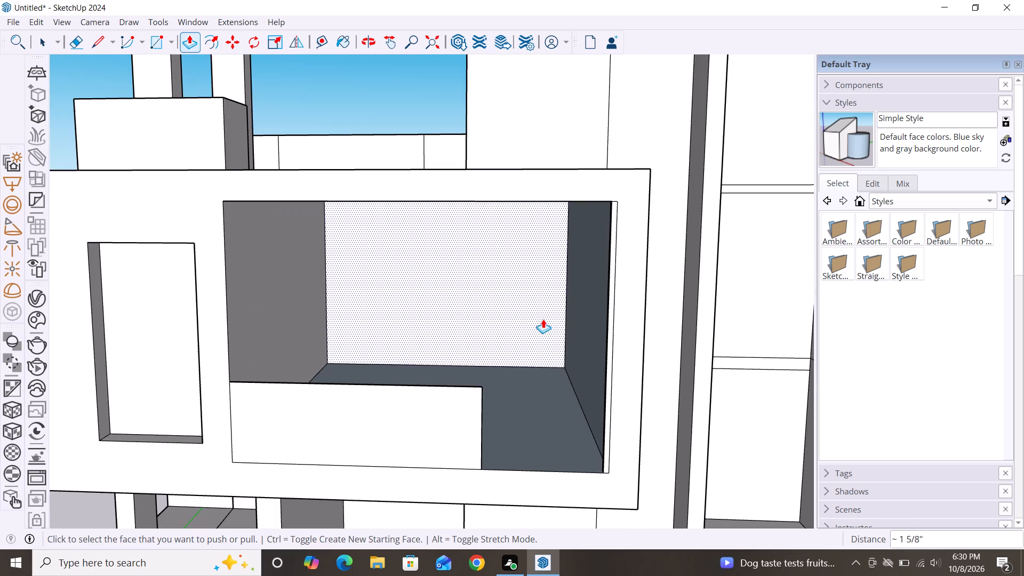
scroll(572, 327, "up", 5)
key("space")
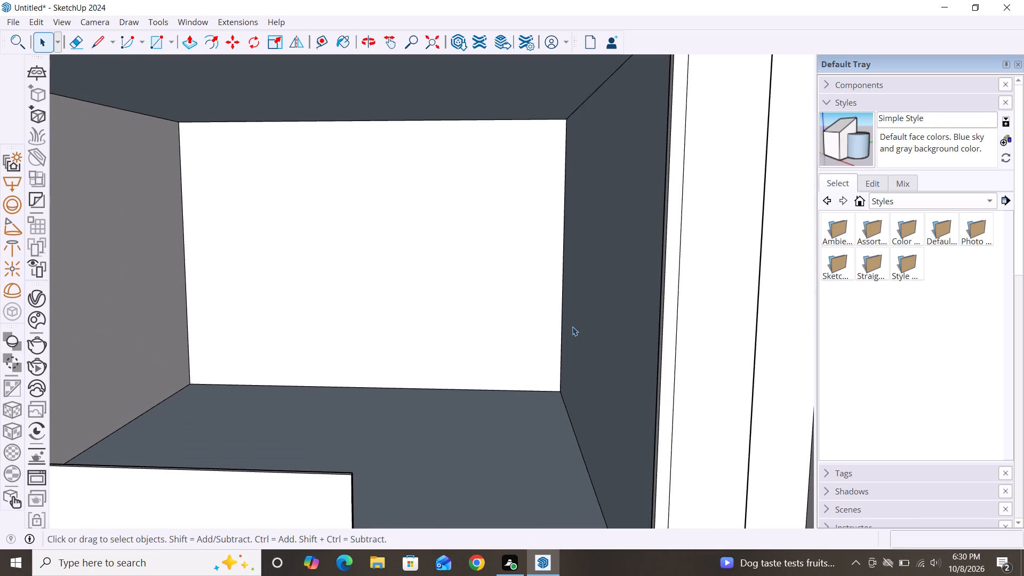
Draw a rectangle of about 1 1/2" by 2 3/16" on the opening's ceiling, at the front corner beside the remaining strip.
scroll(597, 340, "down", 3)
middle_click_drag(631, 373, 633, 310)
middle_click_drag(650, 248, 697, 274)
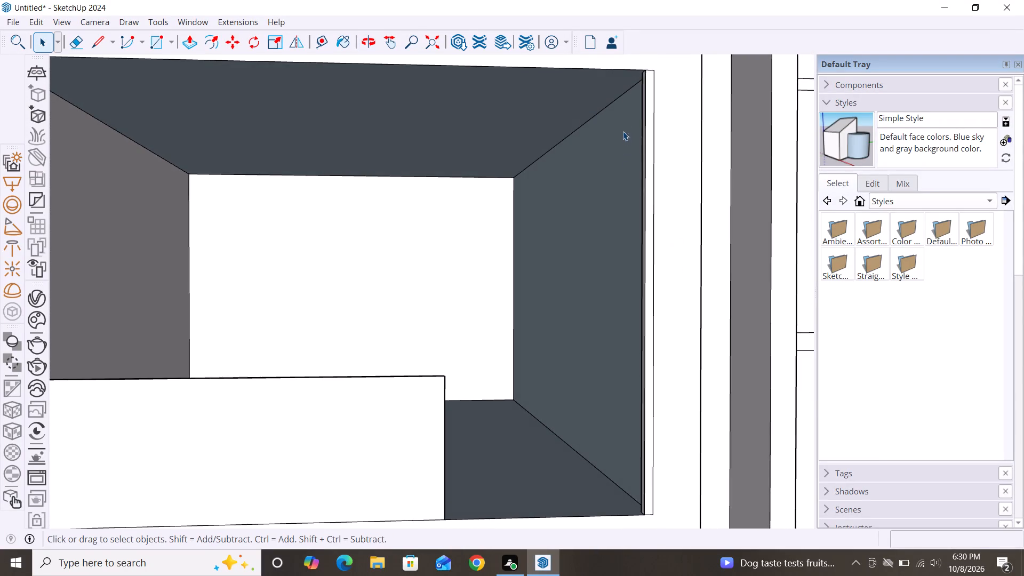
scroll(620, 117, "up", 3)
scroll(619, 155, "down", 3)
scroll(607, 110, "up", 4)
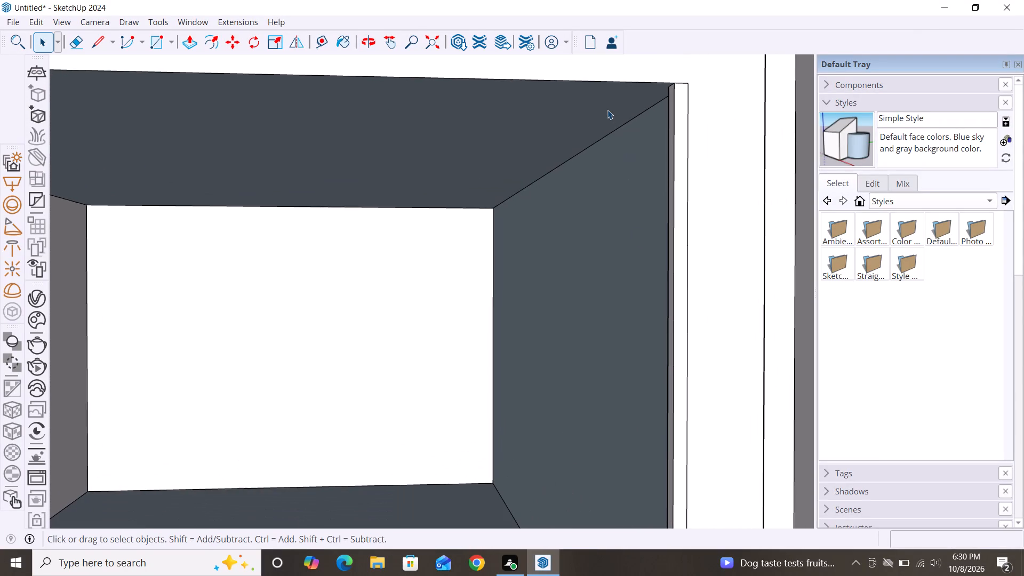
key("r")
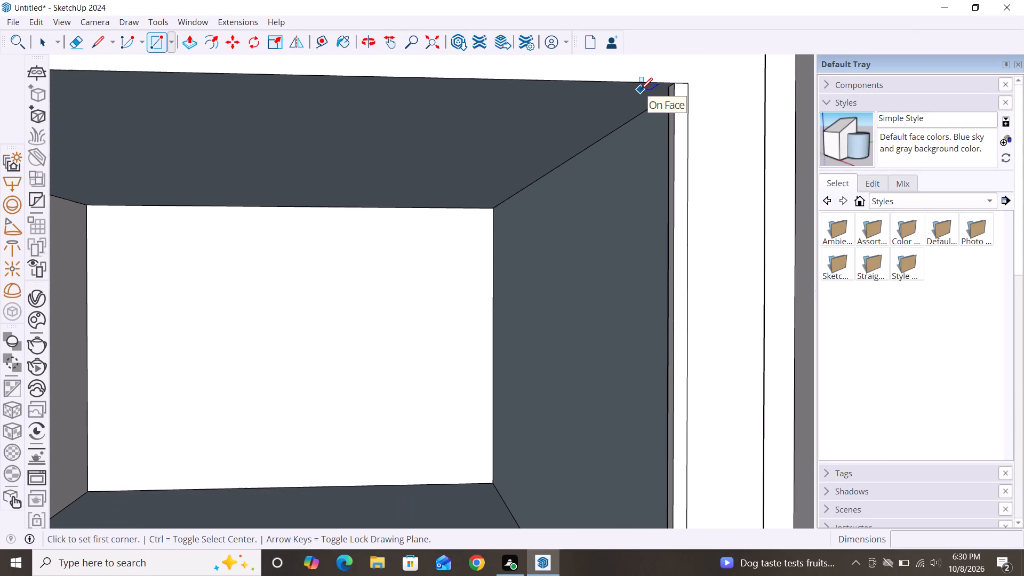
scroll(666, 90, "up", 11)
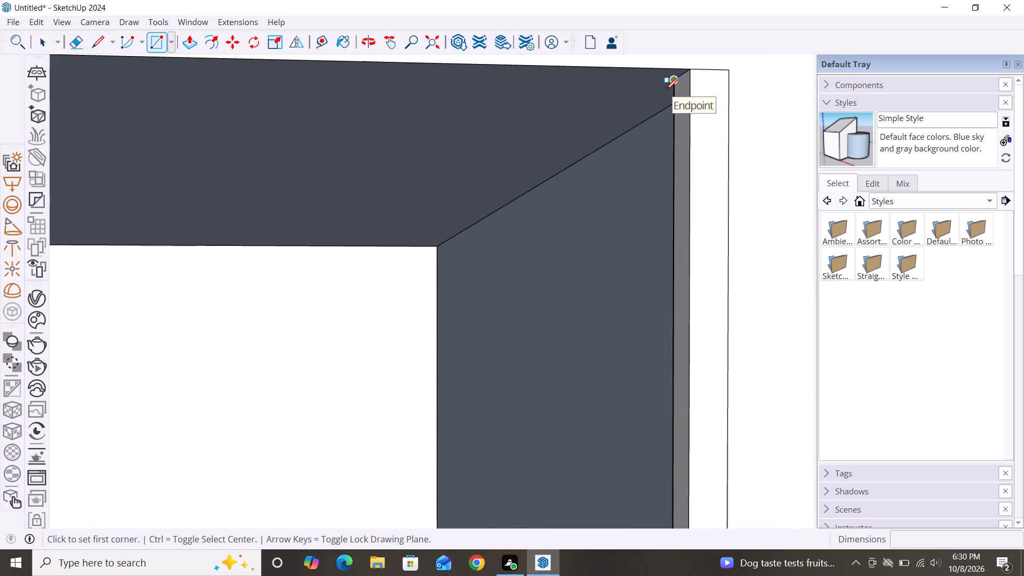
scroll(666, 90, "up", 5)
left_click(635, 61)
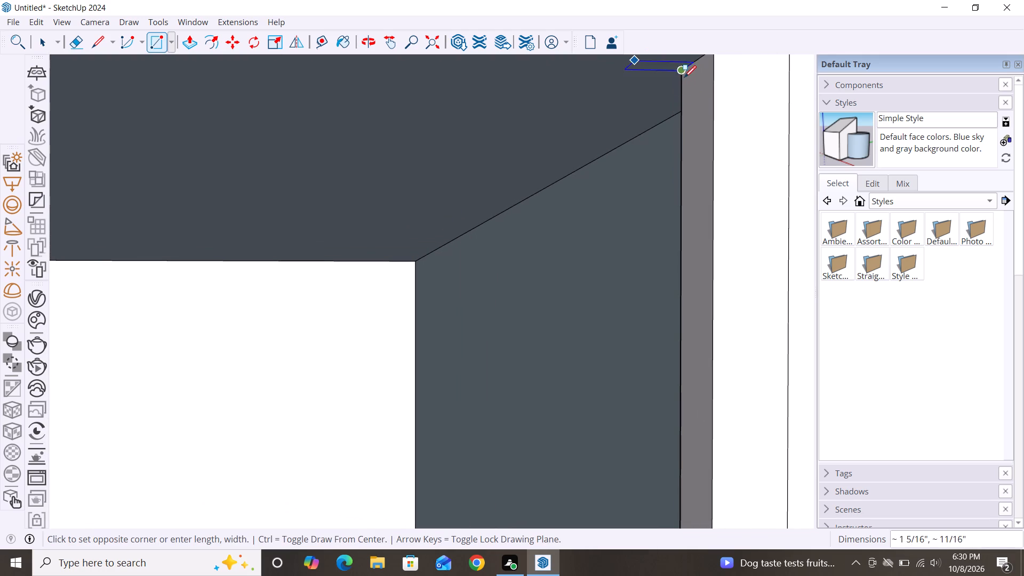
key("Escape")
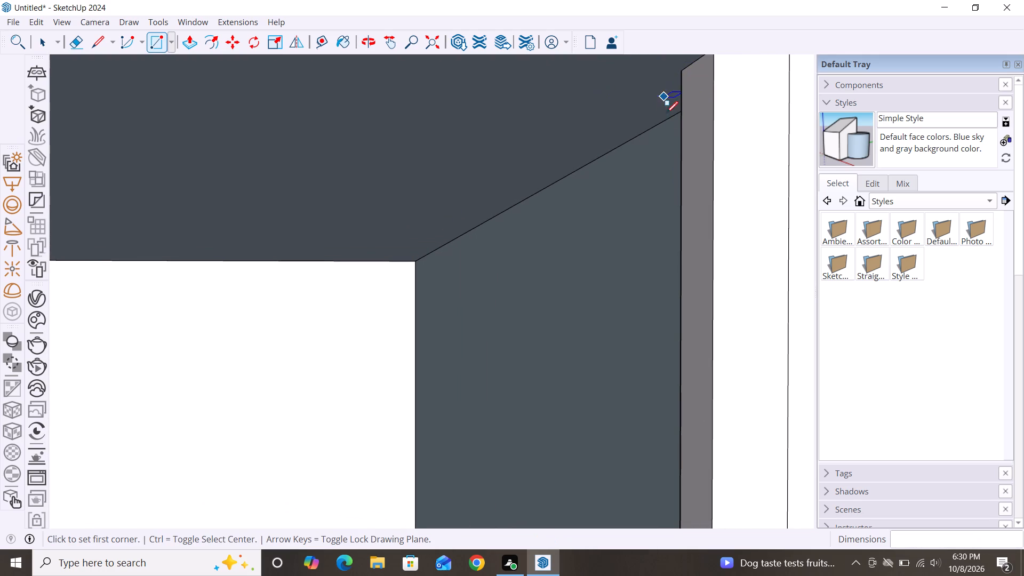
scroll(671, 133, "down", 4)
scroll(698, 88, "up", 4)
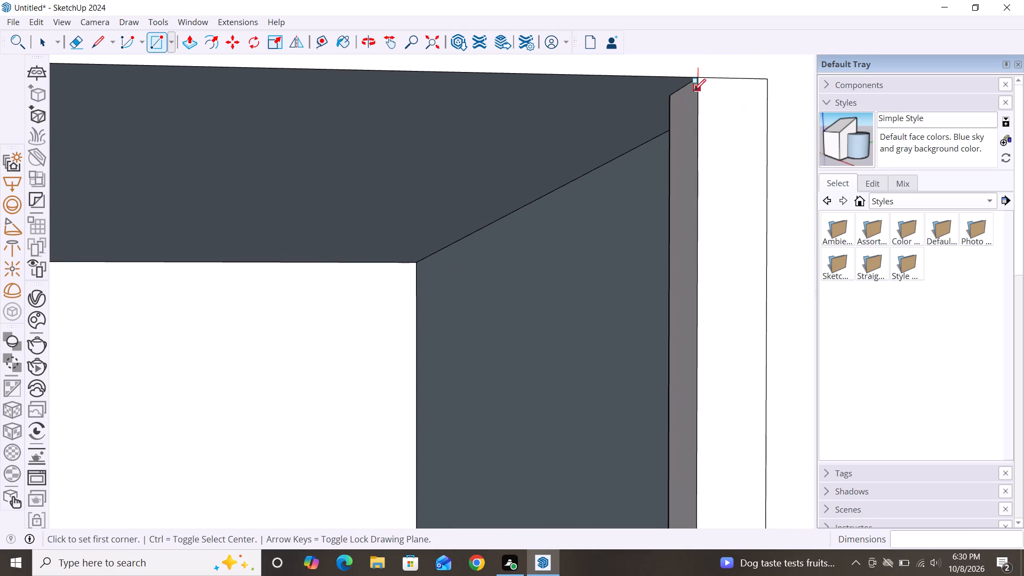
left_click(695, 83)
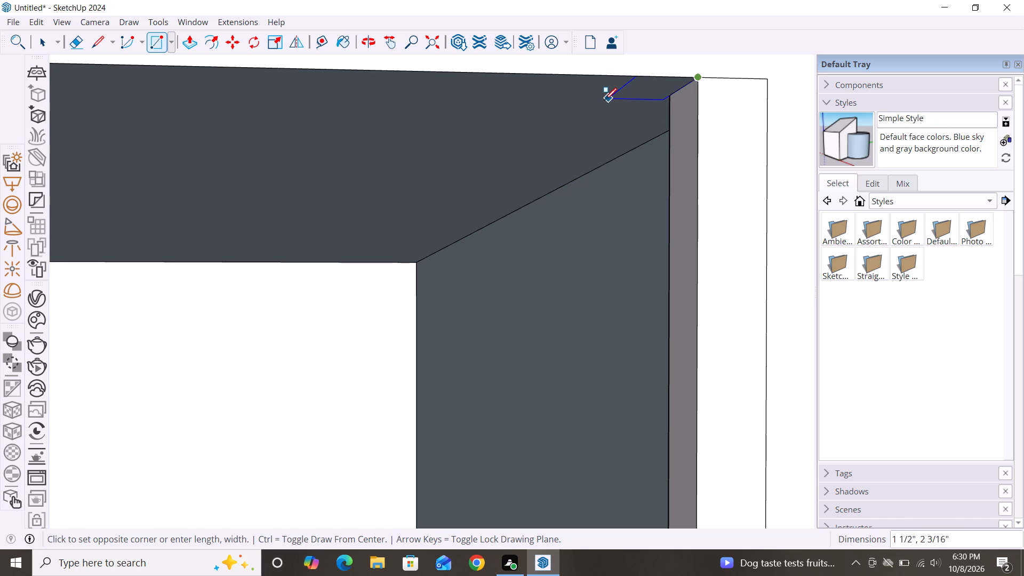
left_click(604, 100)
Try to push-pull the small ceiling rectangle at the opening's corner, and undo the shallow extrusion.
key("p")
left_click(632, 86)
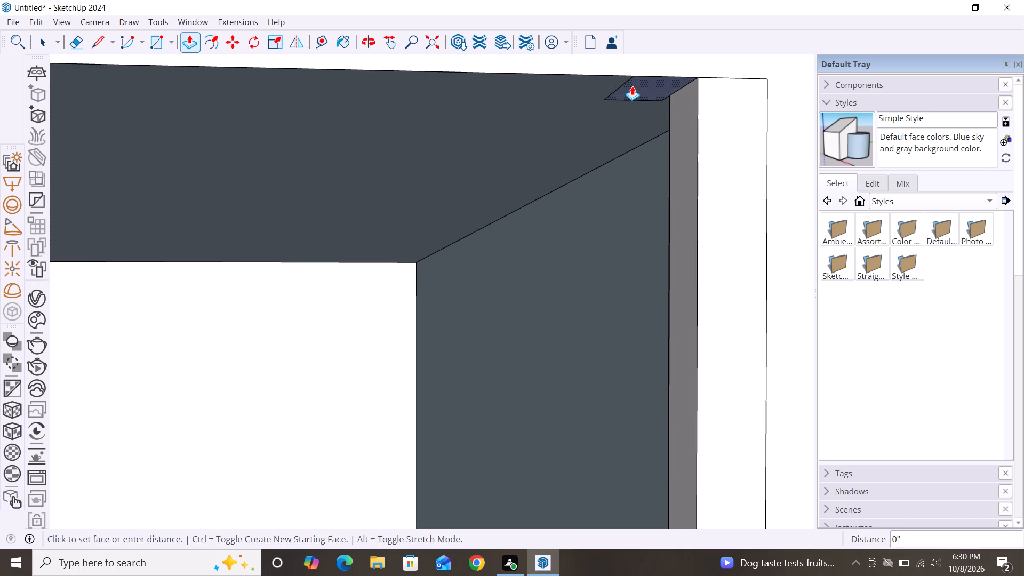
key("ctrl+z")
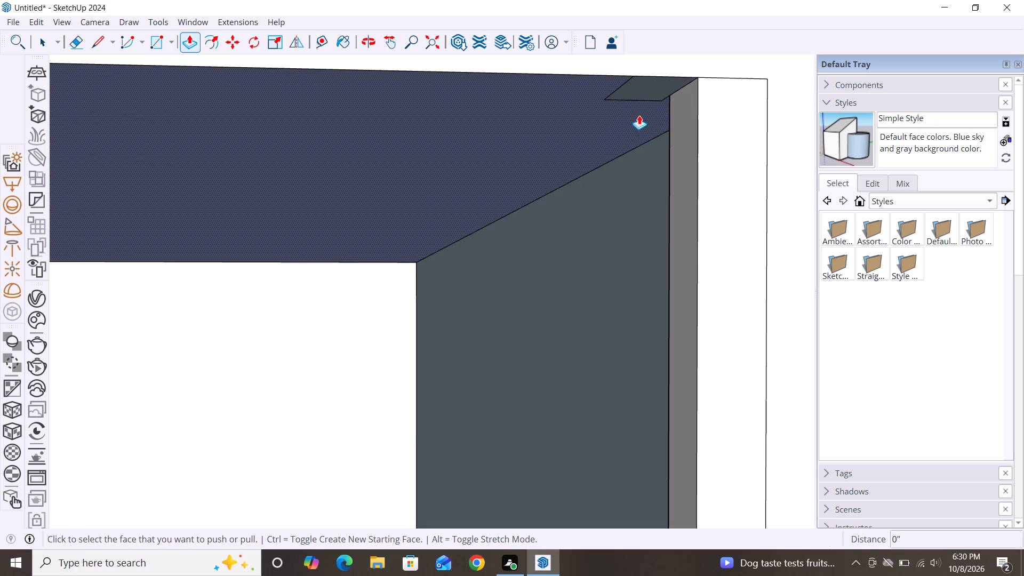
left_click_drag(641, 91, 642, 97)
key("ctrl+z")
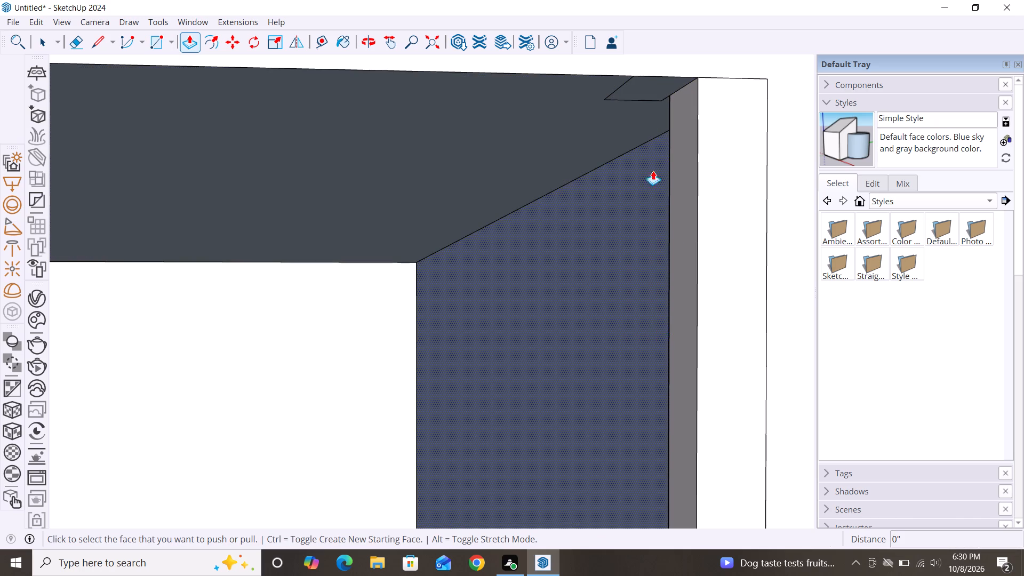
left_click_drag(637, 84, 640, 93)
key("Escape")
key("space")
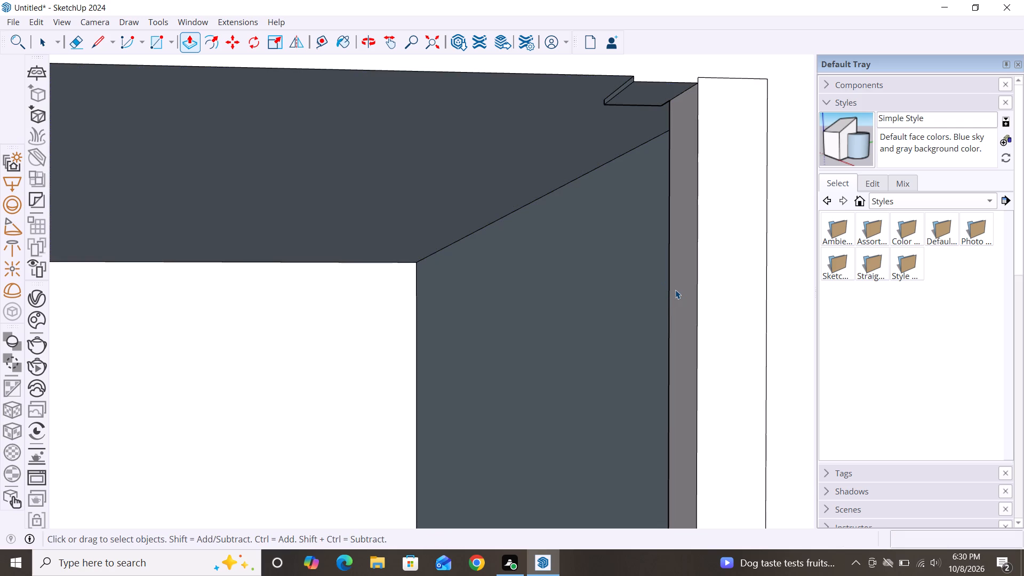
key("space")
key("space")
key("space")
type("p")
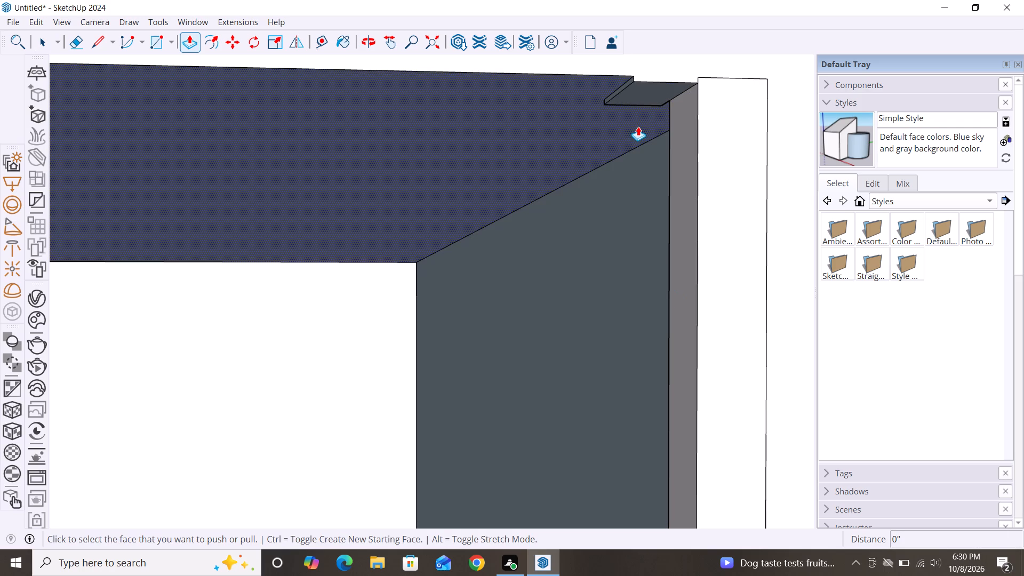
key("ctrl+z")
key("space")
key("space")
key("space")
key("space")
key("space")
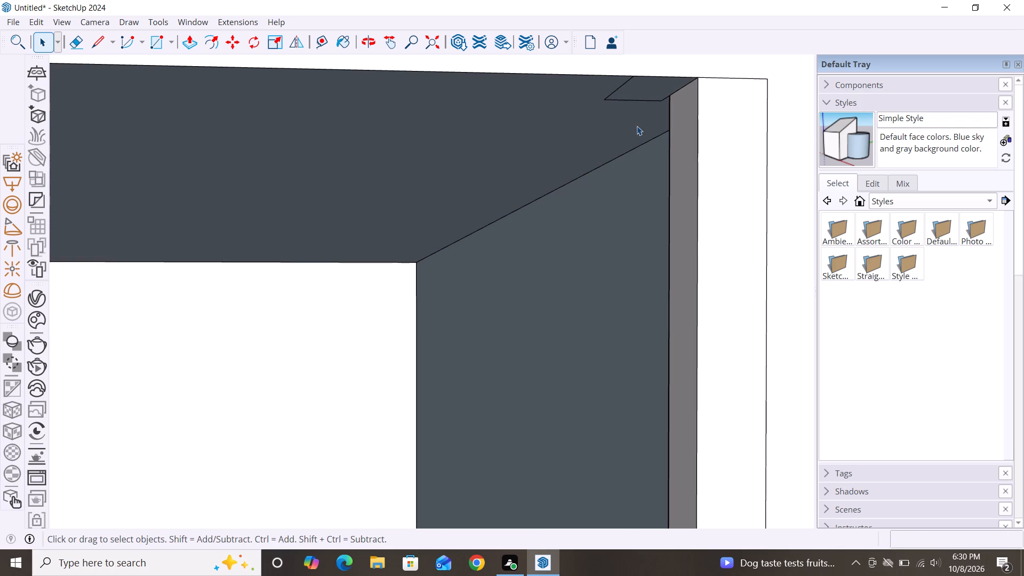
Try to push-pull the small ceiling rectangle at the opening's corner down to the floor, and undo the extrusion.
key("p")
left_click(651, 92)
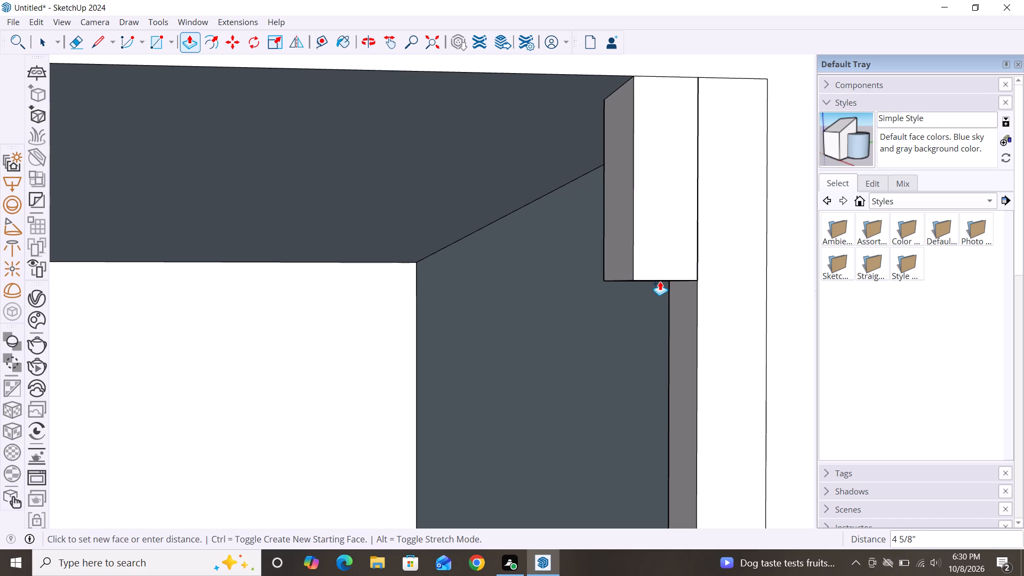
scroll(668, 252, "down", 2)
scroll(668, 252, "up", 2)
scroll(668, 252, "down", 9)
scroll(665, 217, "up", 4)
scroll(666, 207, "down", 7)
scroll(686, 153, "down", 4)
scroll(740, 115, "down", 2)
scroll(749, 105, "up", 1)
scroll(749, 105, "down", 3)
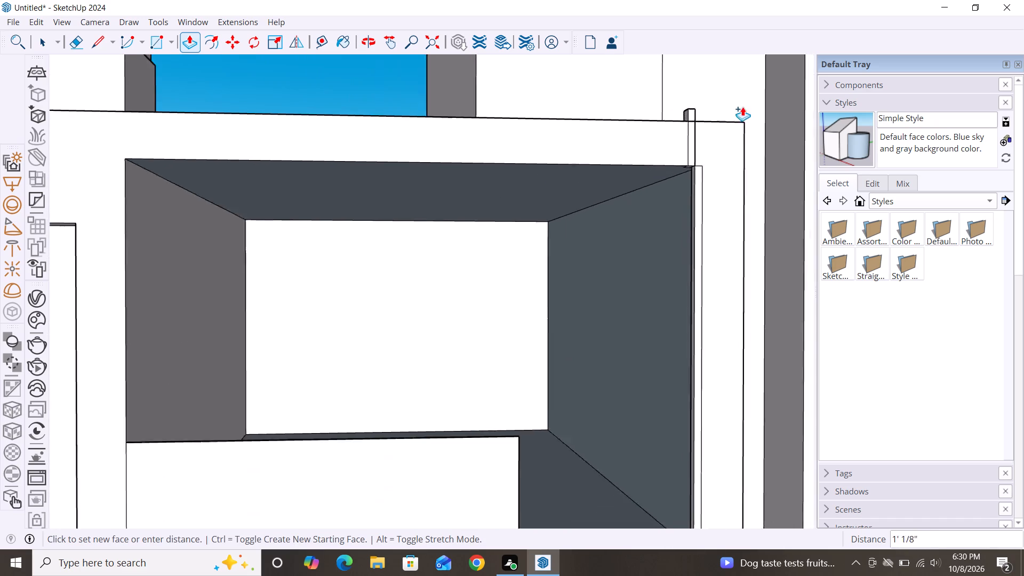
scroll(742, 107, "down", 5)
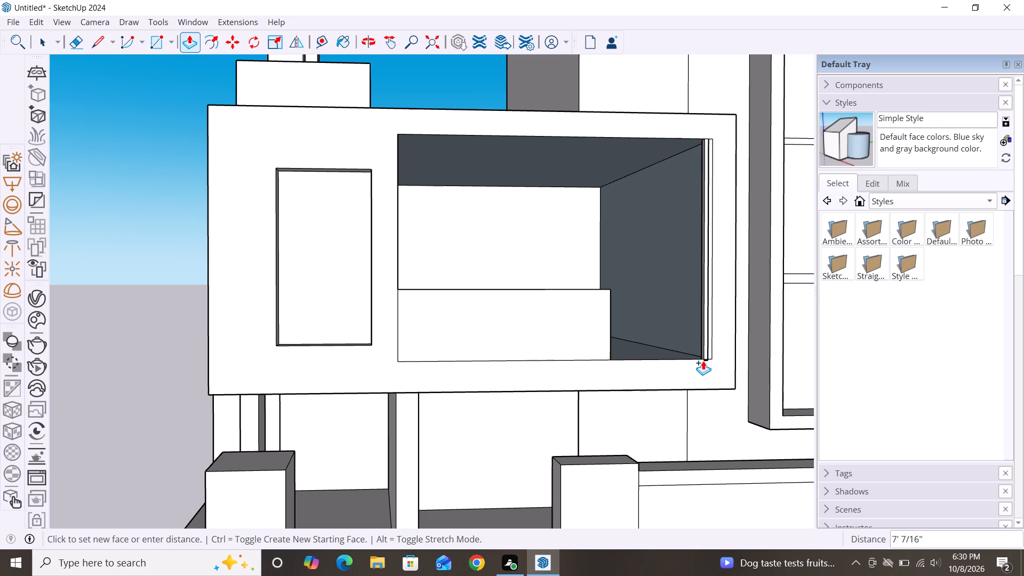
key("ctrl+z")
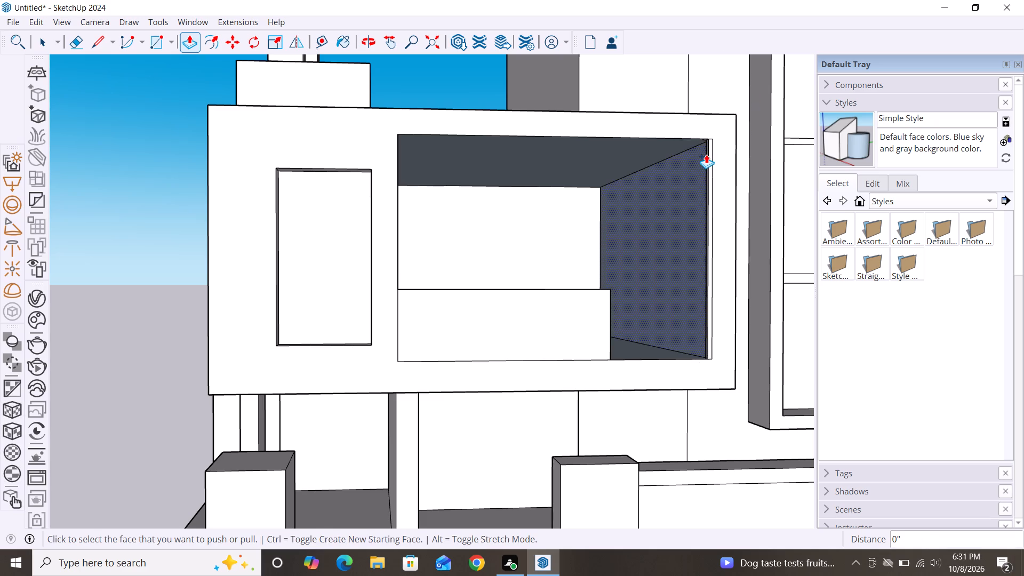
Undo the small rectangle drawn at the front corner of the opening's ceiling.
key("space")
scroll(675, 191, "up", 9)
scroll(503, 286, "down", 2)
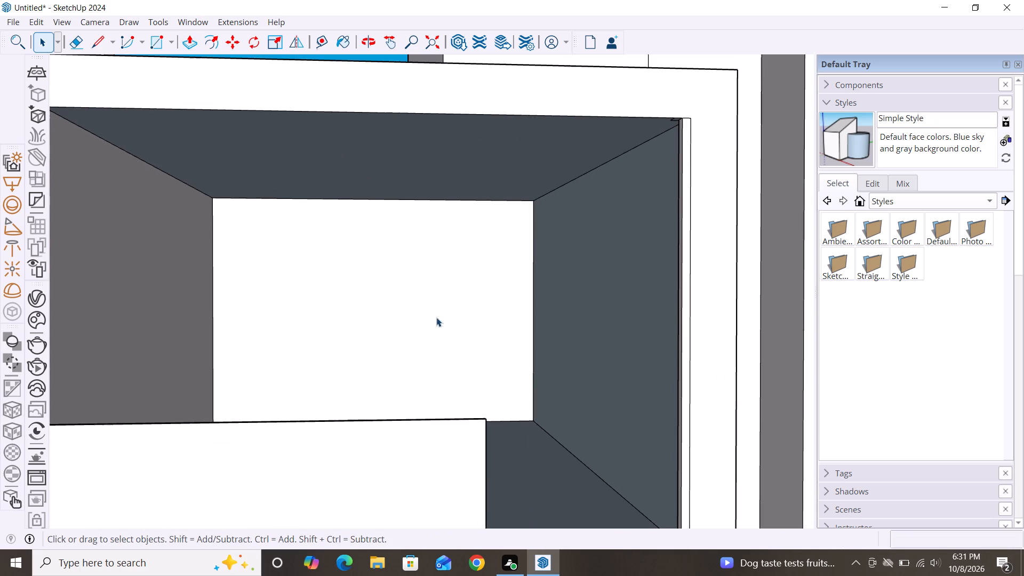
middle_click_drag(646, 157, 612, 107)
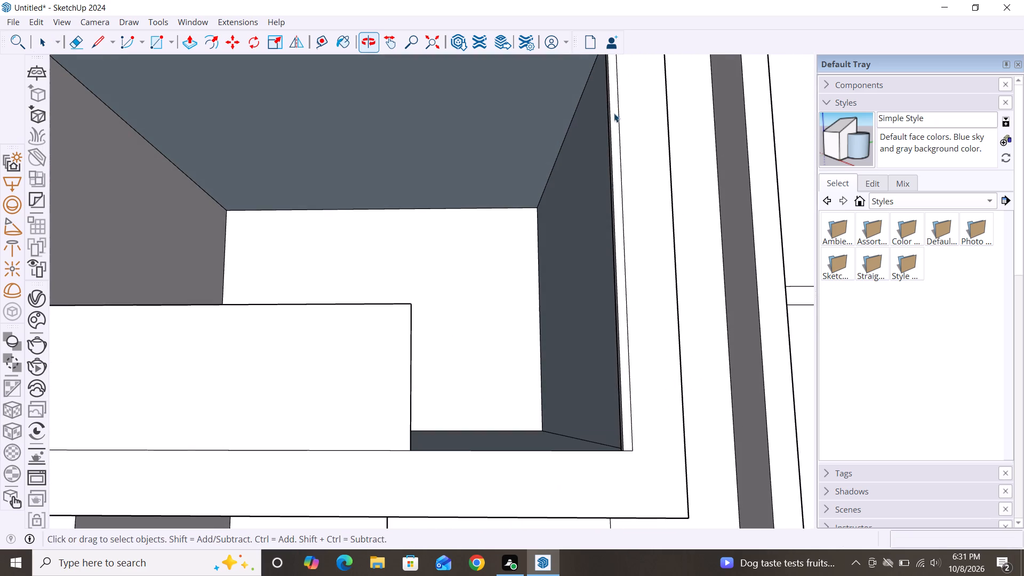
middle_click_drag(607, 199, 690, 261)
middle_click(687, 300)
scroll(687, 300, "up", 2)
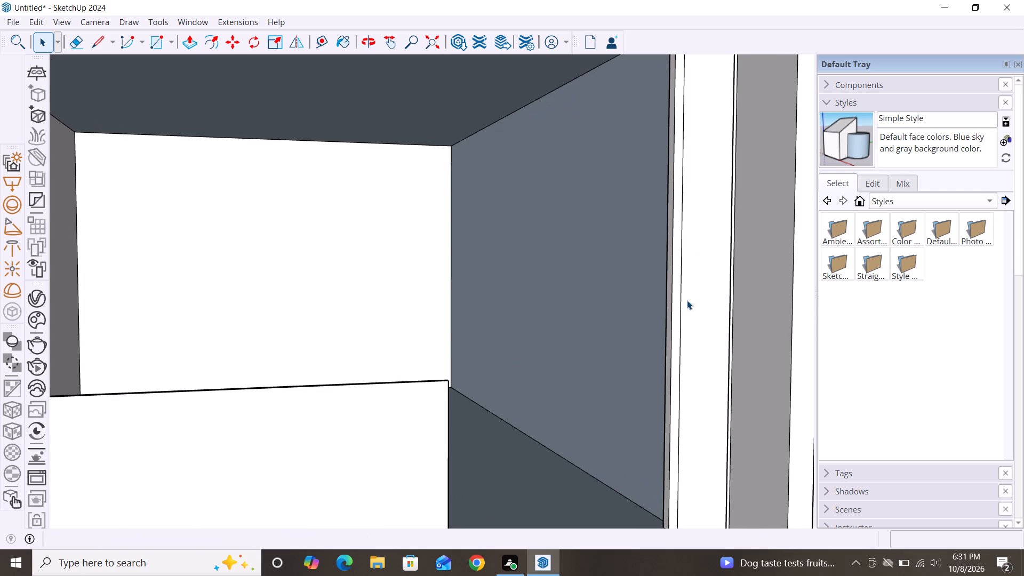
scroll(727, 353, "up", 4)
scroll(729, 357, "down", 3)
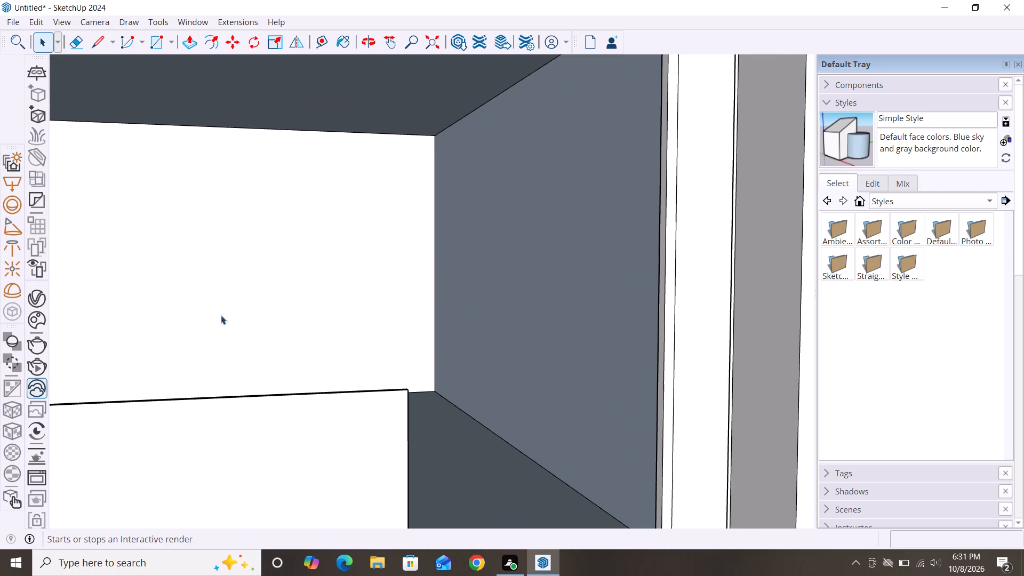
scroll(685, 287, "down", 7)
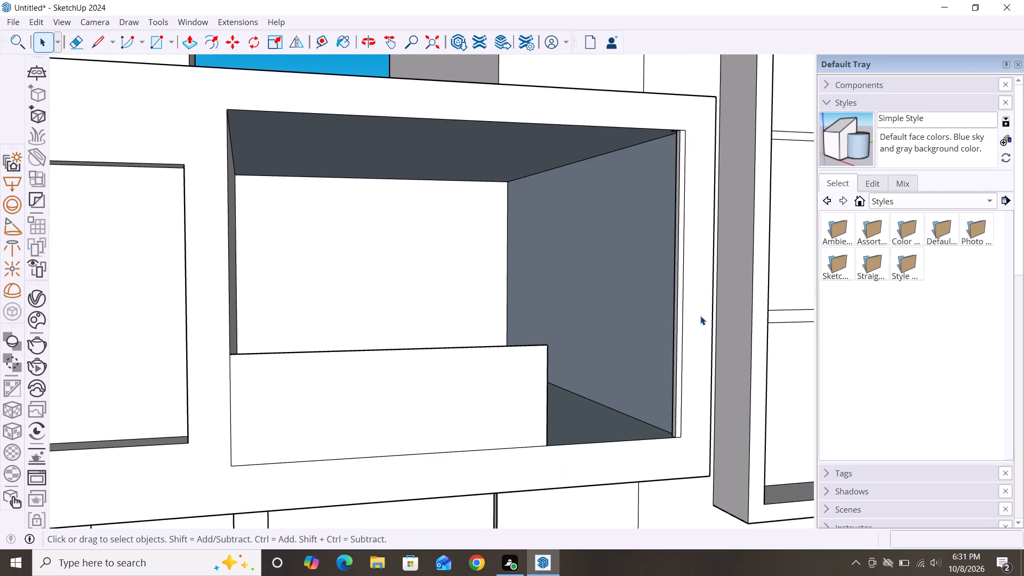
middle_click_drag(700, 316, 578, 317)
middle_click_drag(572, 180, 610, 126)
scroll(571, 101, "up", 20)
scroll(571, 101, "up", 2)
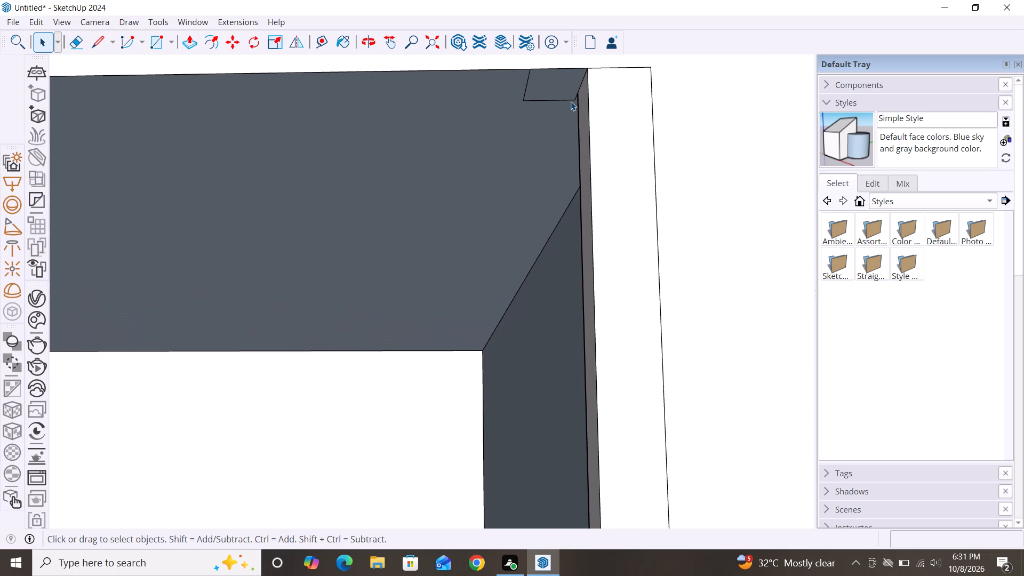
key("ctrl+z")
Draw a rectangle of about 3 7/8" by 3 9/16" on the opening's ceiling, from the front corner beside the remaining strip.
key("r")
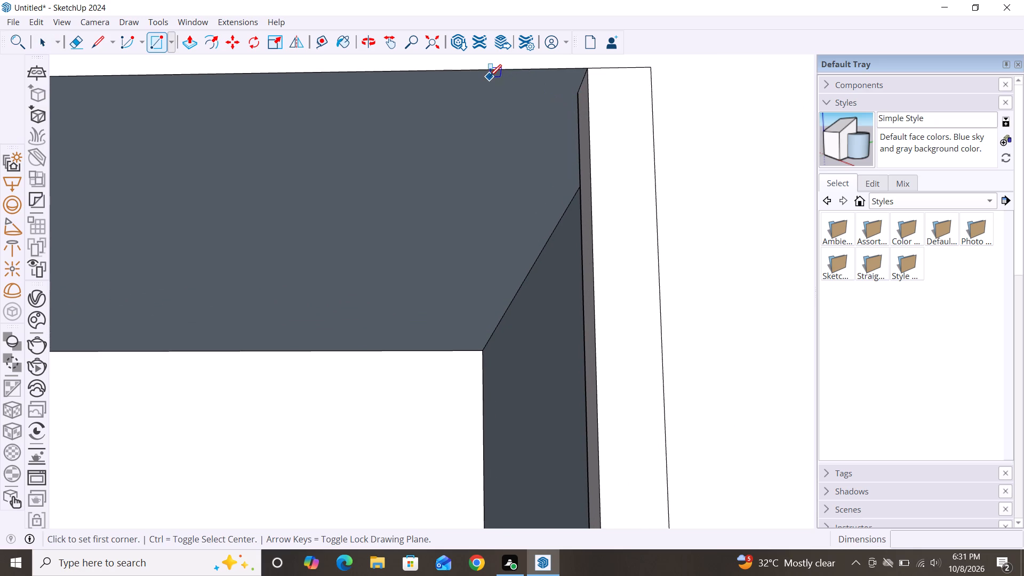
left_click(489, 76)
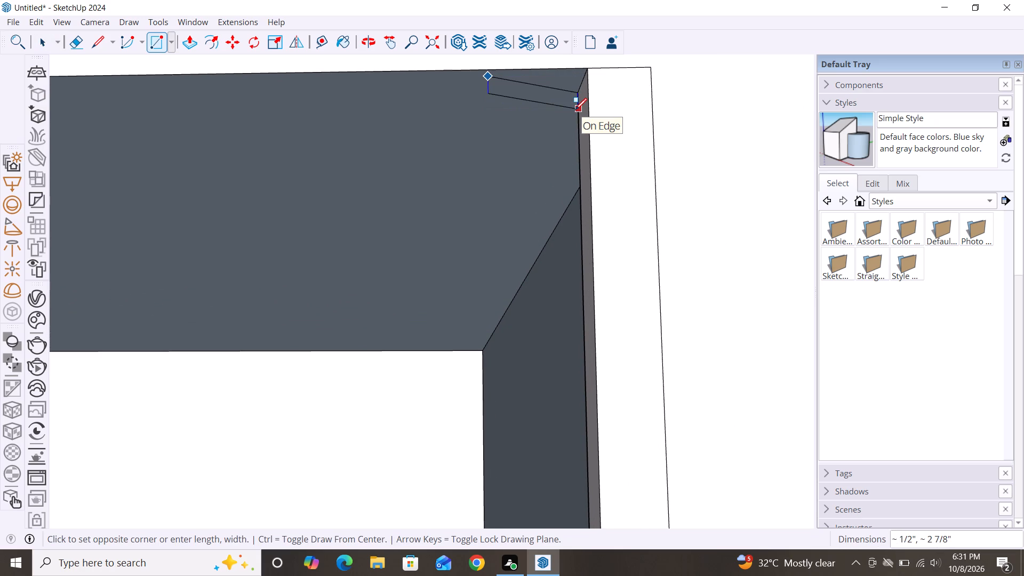
key("Escape")
left_click_drag(587, 73, 582, 73)
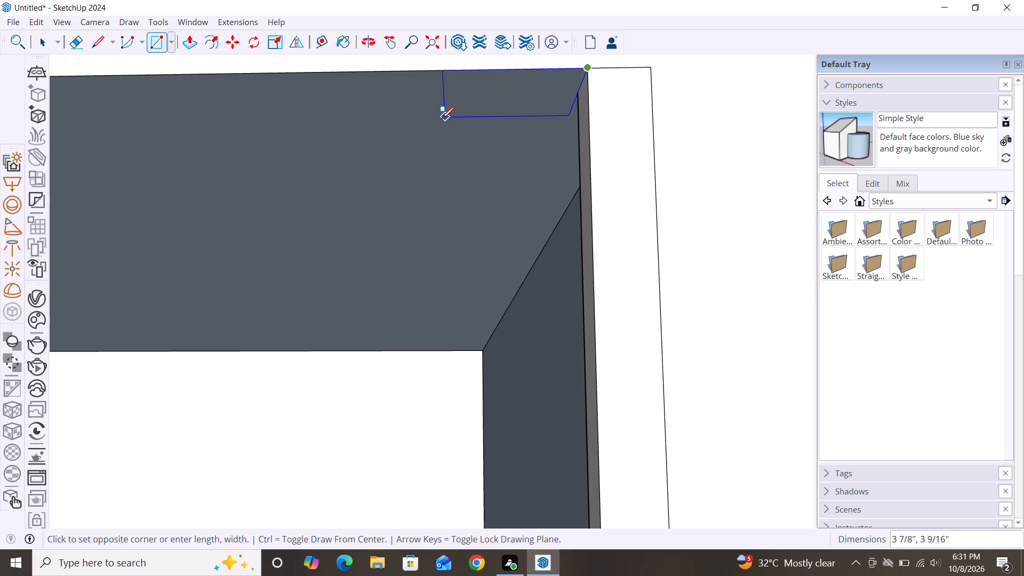
left_click(442, 119)
Push-pull the new ceiling rectangle down 7' to the opening's floor to form a full-height slat.
key("p")
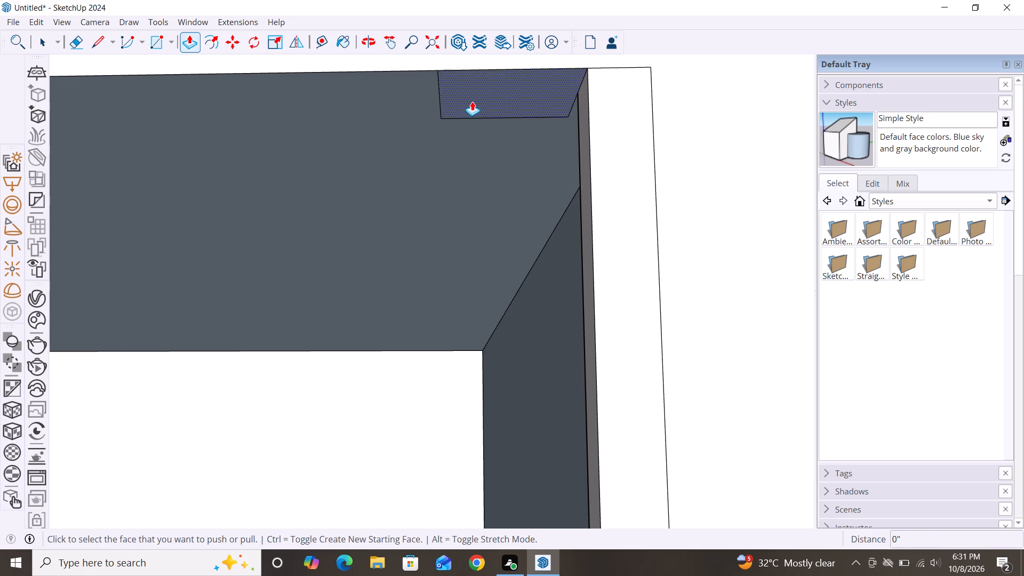
left_click(472, 101)
scroll(481, 223, "down", 2)
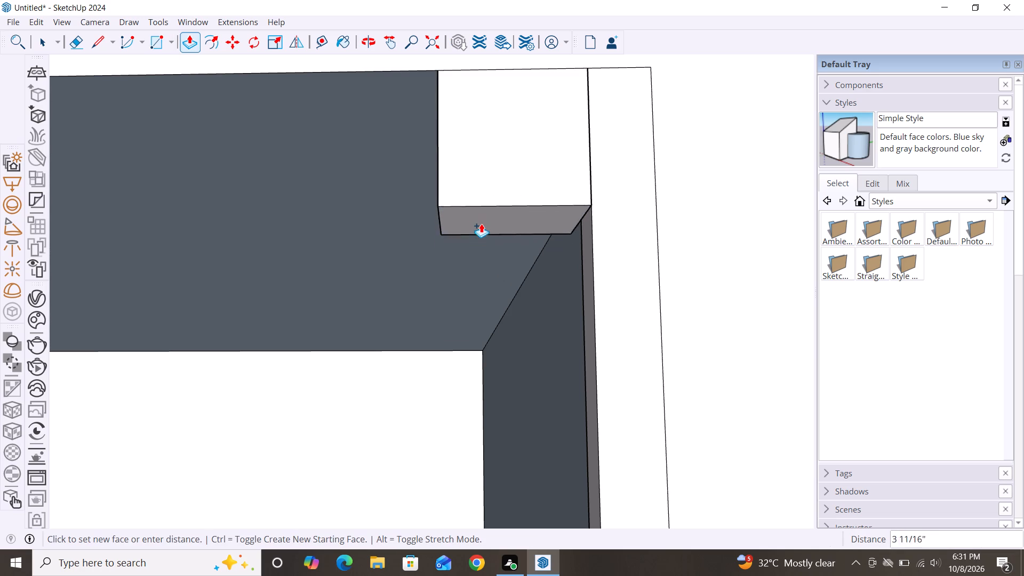
scroll(481, 223, "down", 10)
scroll(632, 138, "down", 8)
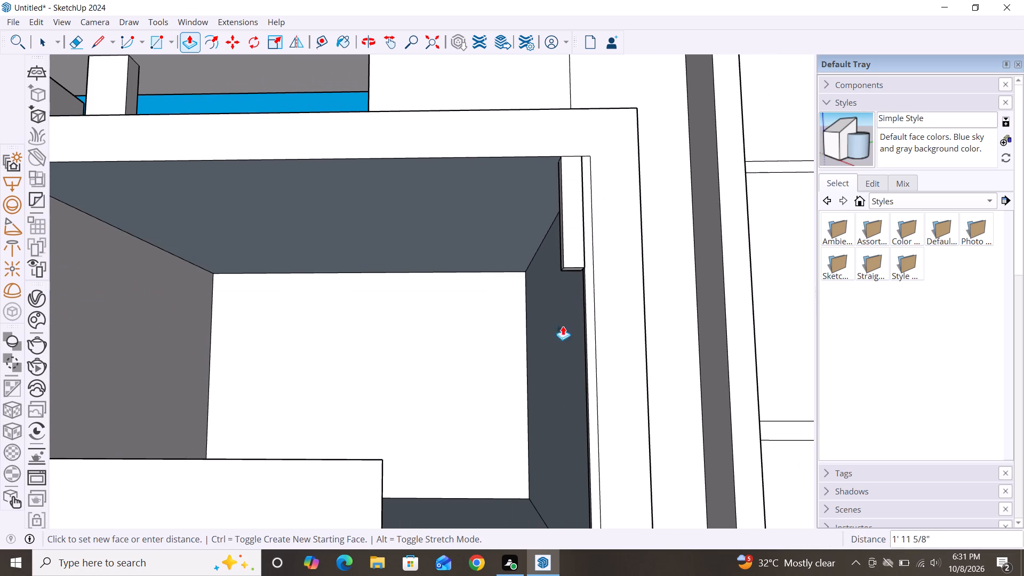
scroll(668, 130, "down", 3)
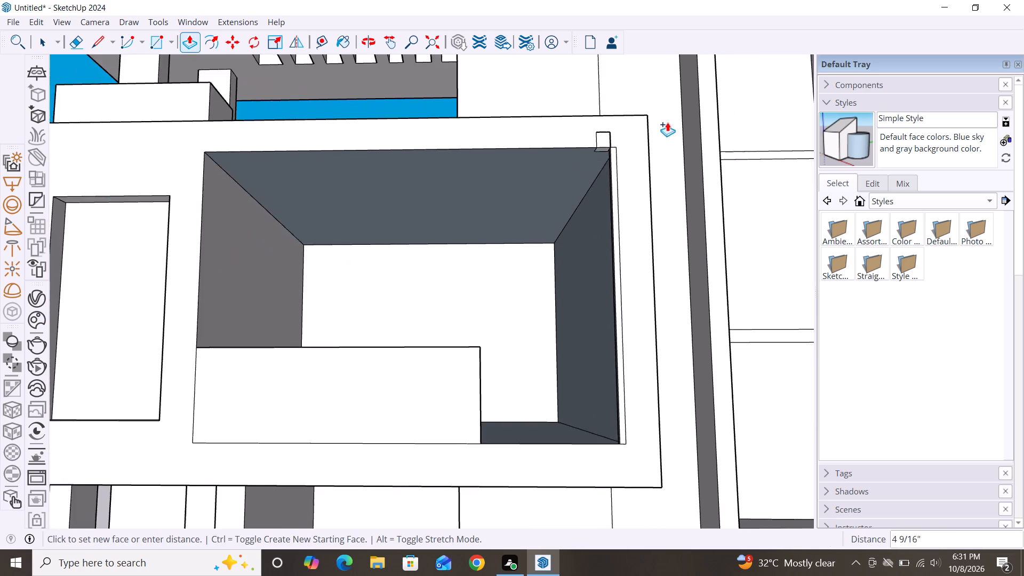
scroll(667, 122, "down", 4)
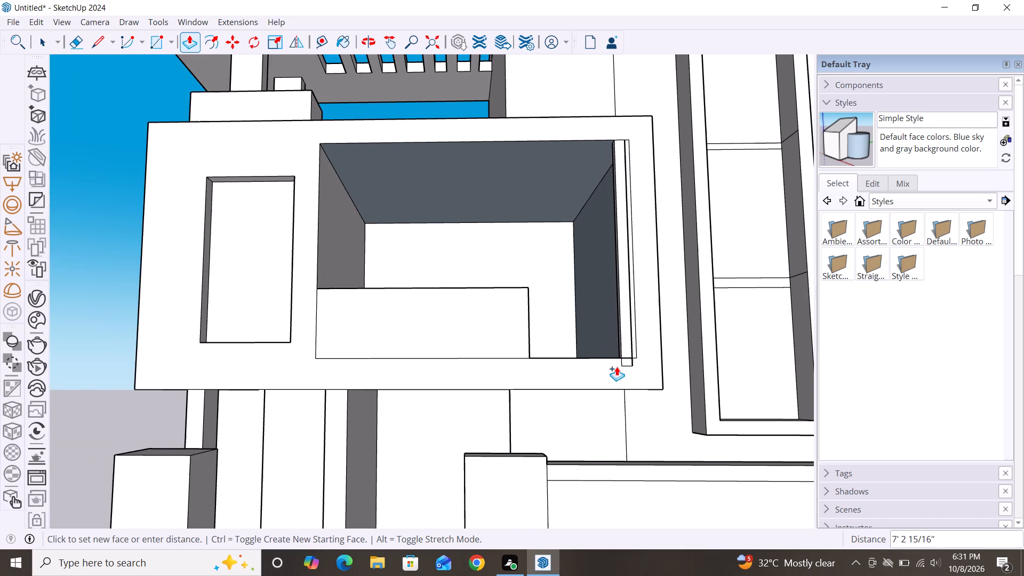
left_click(633, 356)
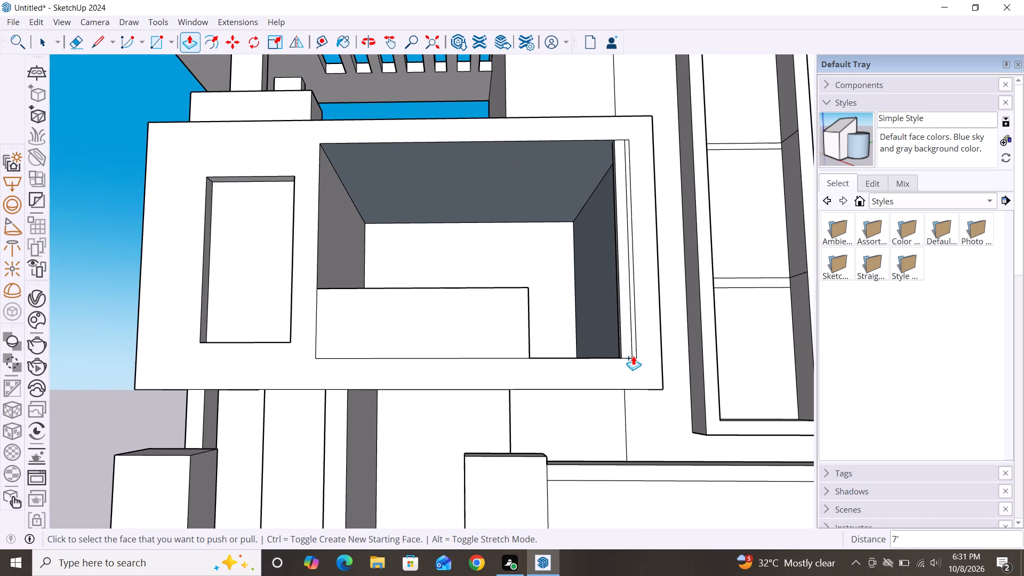
Make a group from the new slat's front face and its bounding edges.
scroll(634, 355, "up", 4)
key("space")
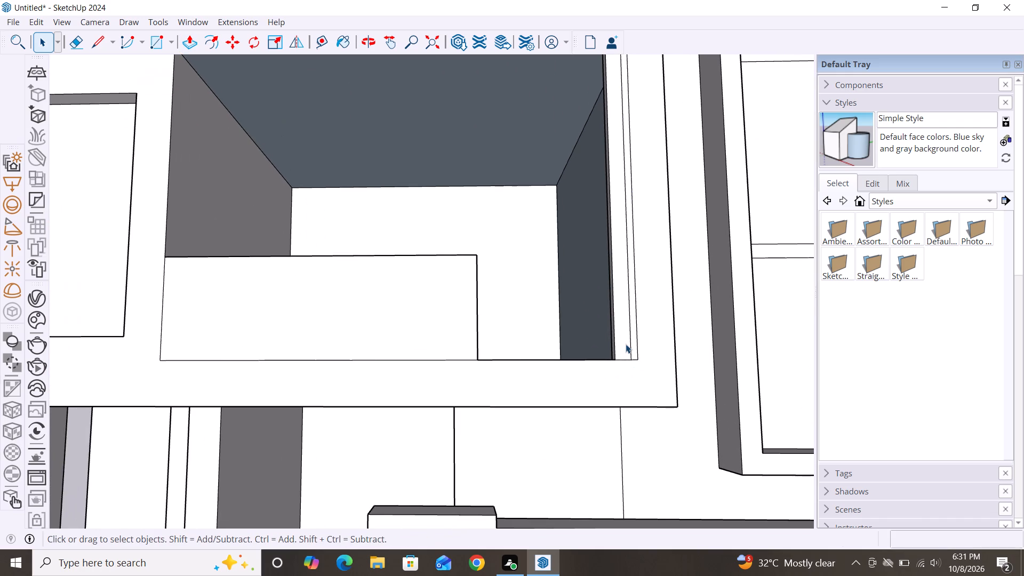
left_click(626, 344)
left_click(625, 344)
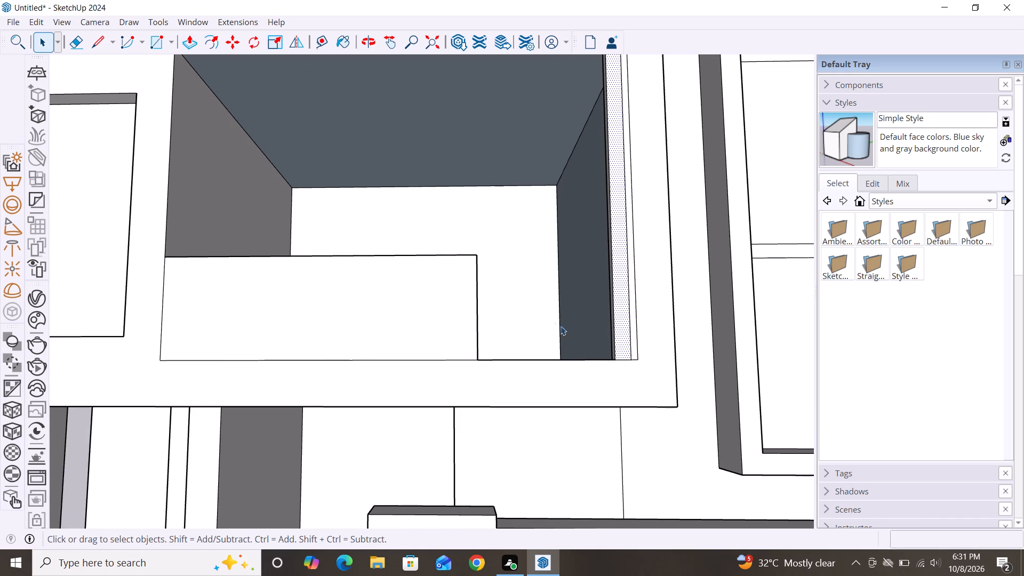
left_click(577, 321)
left_click(626, 334)
left_click(622, 334)
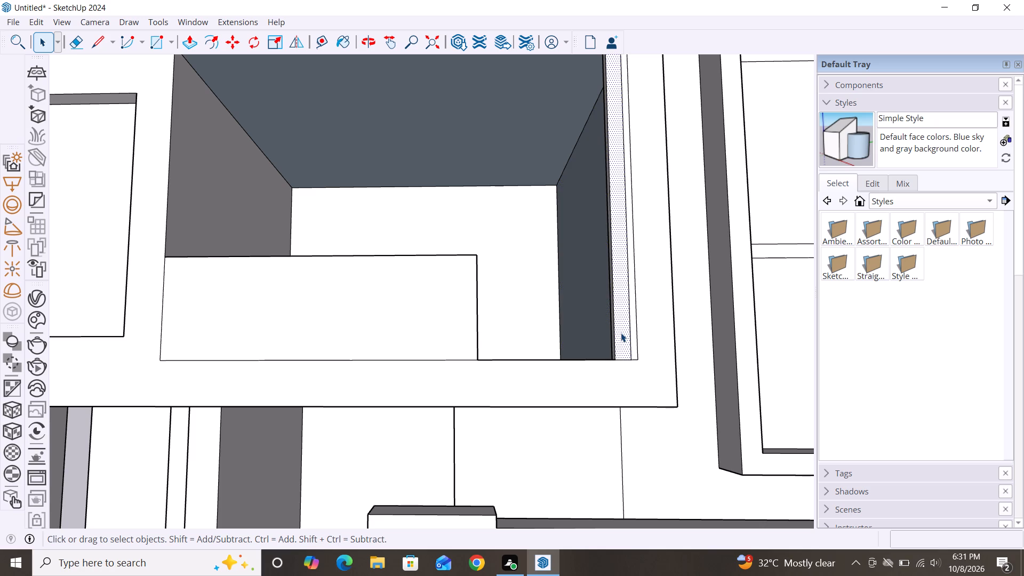
double_click(621, 333)
right_click(614, 332)
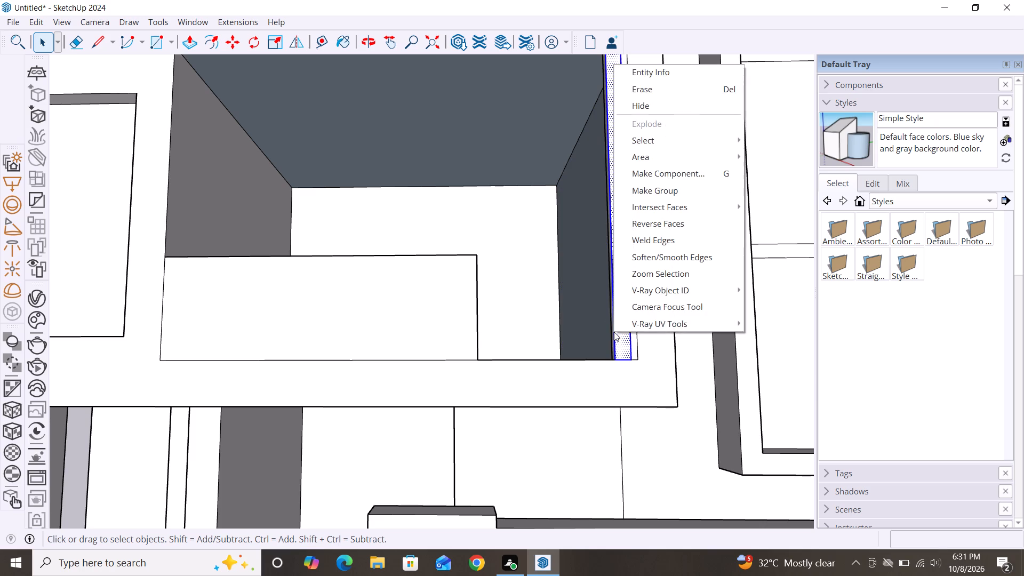
left_click(655, 196)
Copy the grouped slat about 2' 10" across the opening to the end of the low wall, and divide the distance into 6 equal spaces.
key("m")
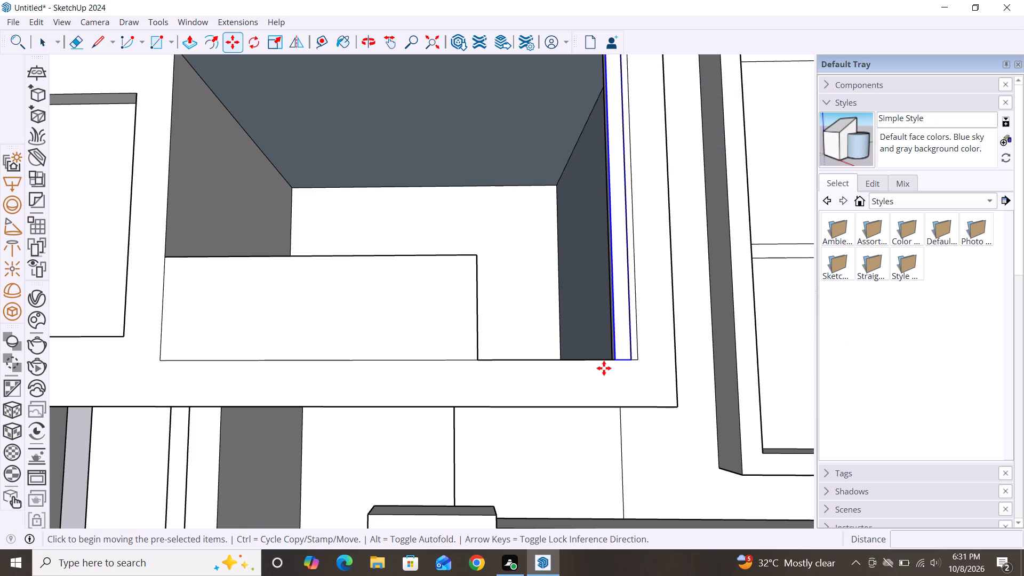
left_click(617, 363)
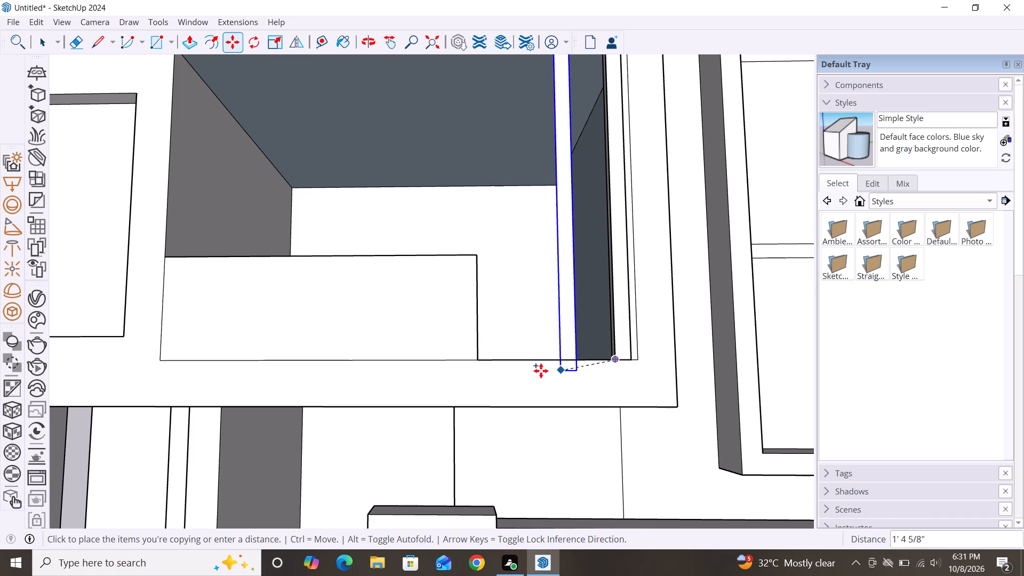
left_click(478, 363)
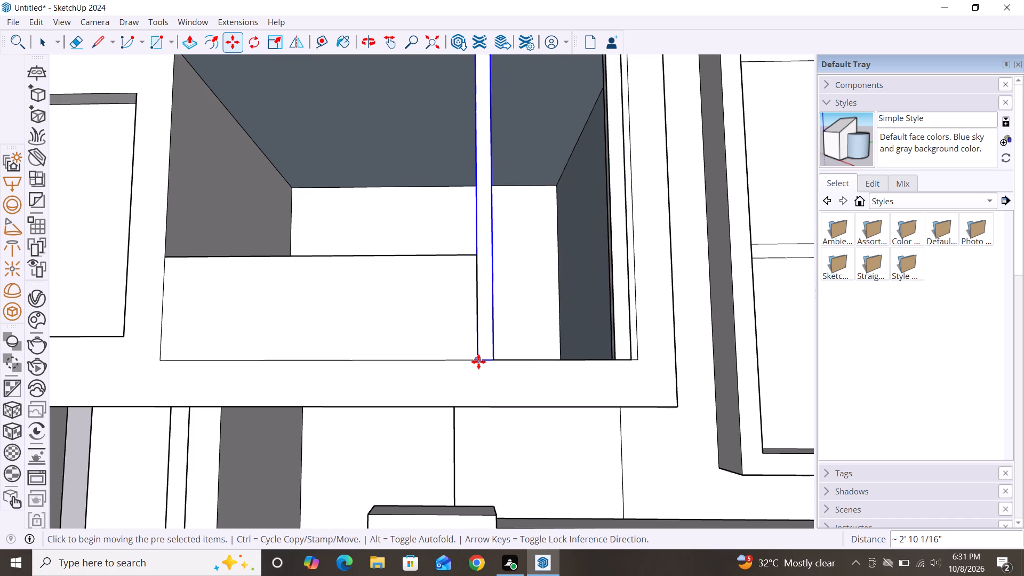
scroll(478, 362, "down", 6)
key("slash")
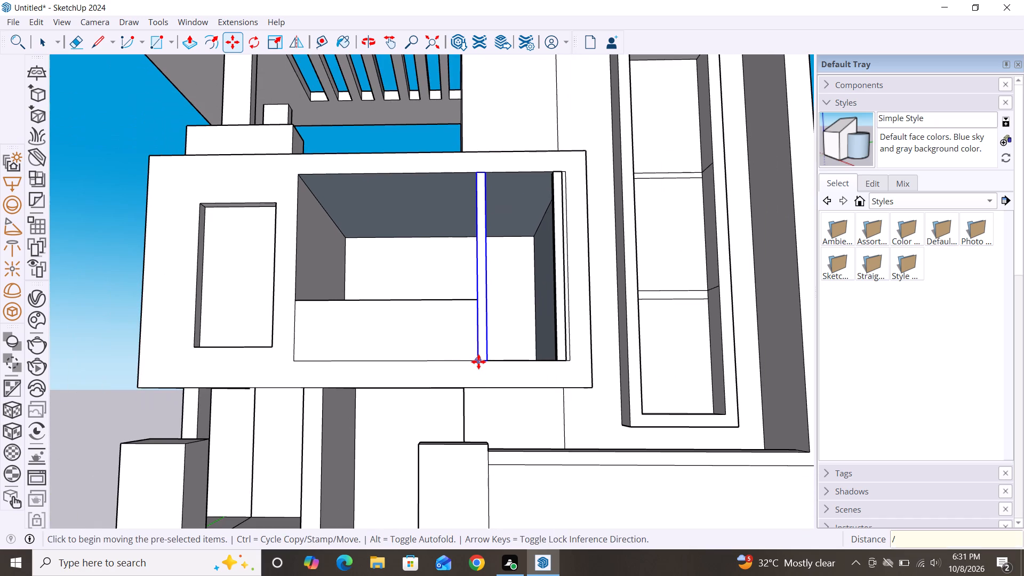
key("6")
key("Return")
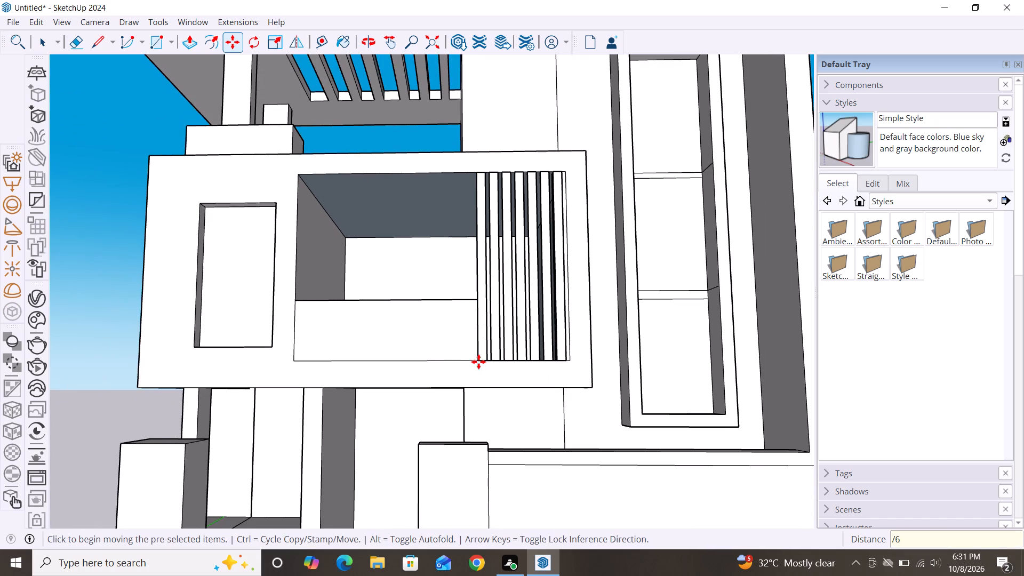
key("space")
Examine the rebuilt slat screen and the whole house from the front and the side.
scroll(424, 263, "down", 7)
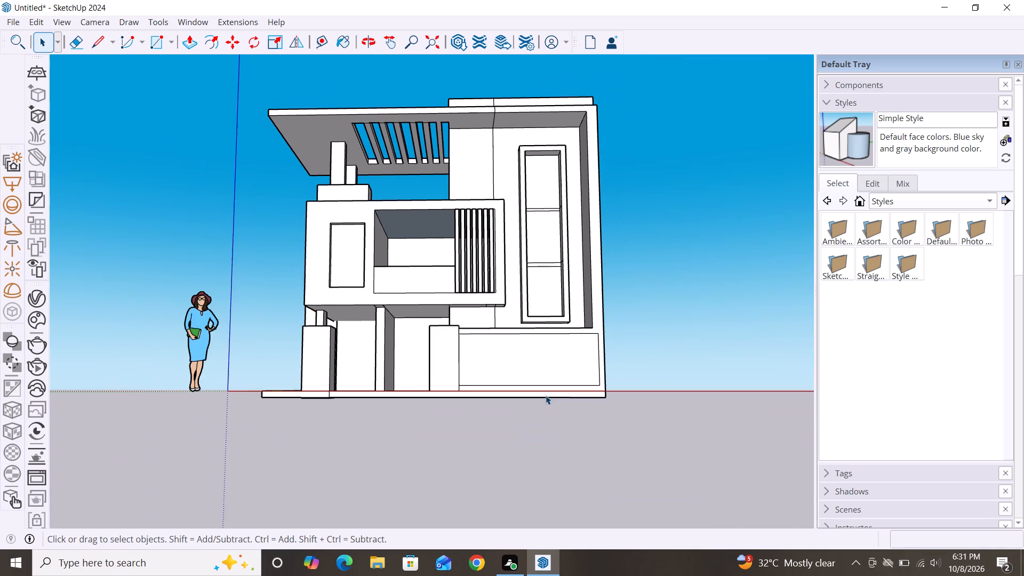
middle_click_drag(549, 399, 563, 461)
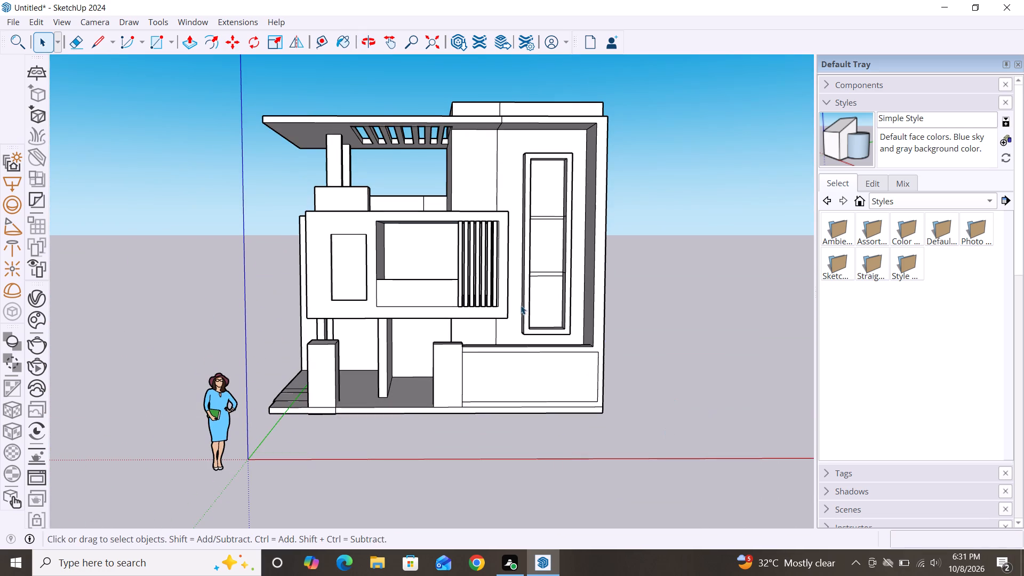
scroll(459, 249, "up", 6)
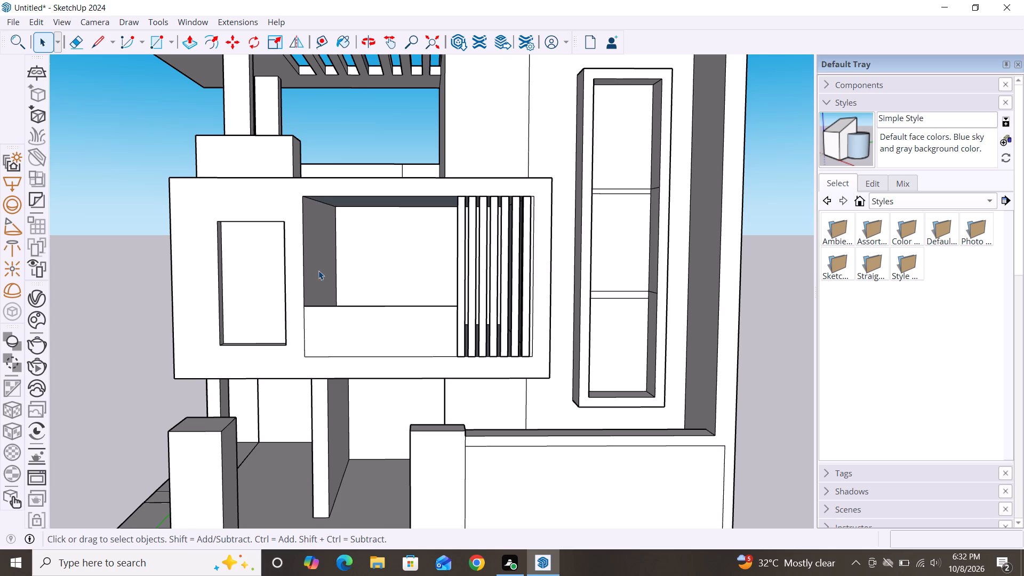
scroll(318, 270, "down", 4)
middle_click_drag(201, 476, 528, 487)
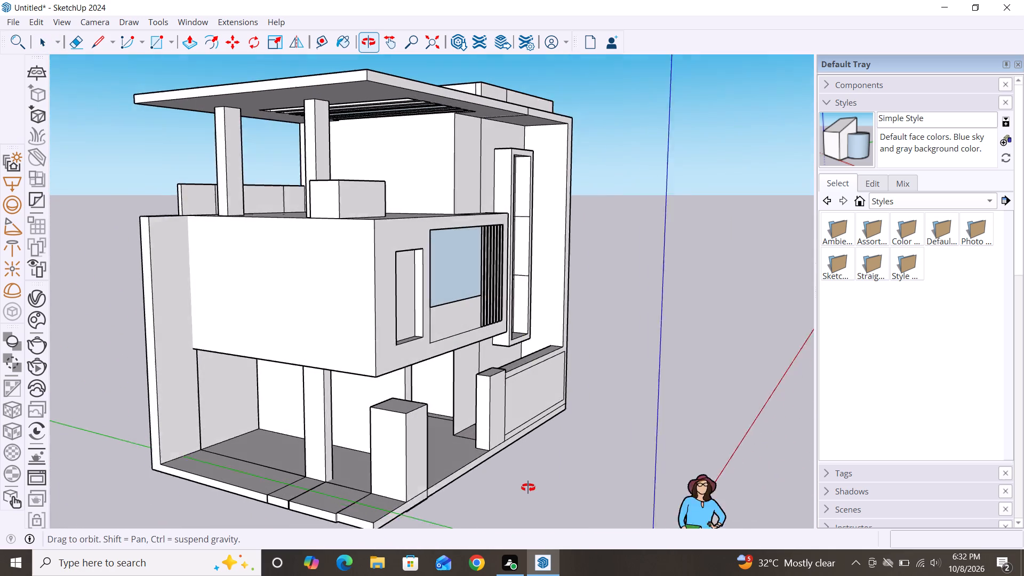
middle_click_drag(528, 487, 529, 487)
scroll(434, 396, "up", 2)
scroll(547, 265, "down", 3)
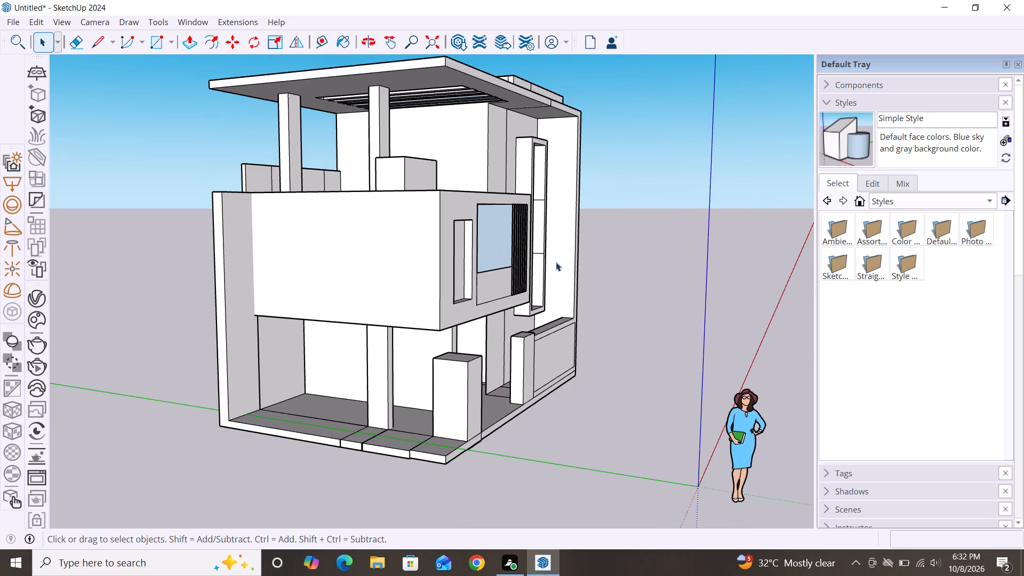
Draw a thin rectangle about 3" by 3' 1" along the slab's side edge, from the front corner to the block, and push-pull it up into a low wall.
scroll(460, 428, "up", 3)
key("r")
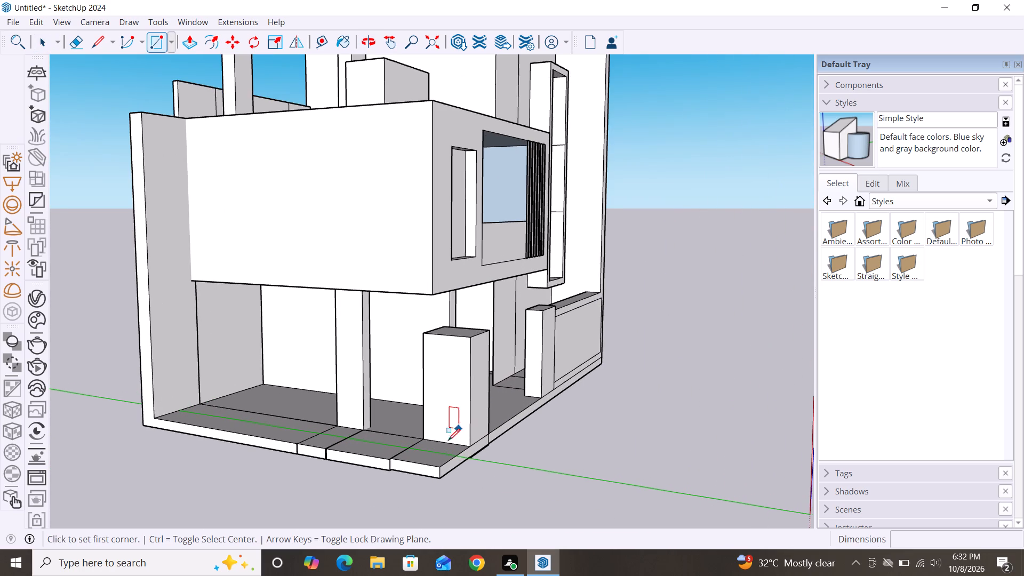
scroll(445, 467, "up", 11)
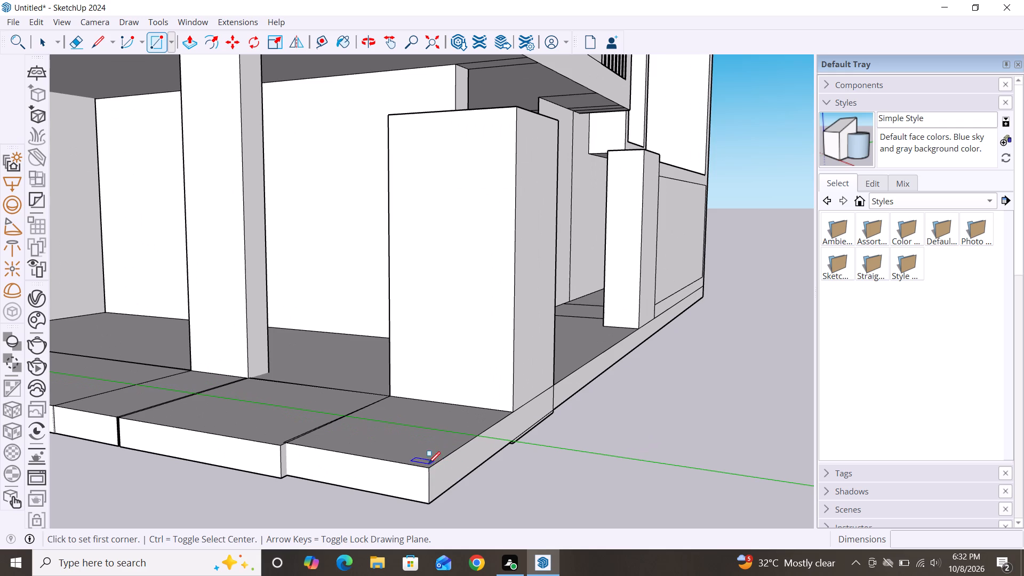
left_click(428, 468)
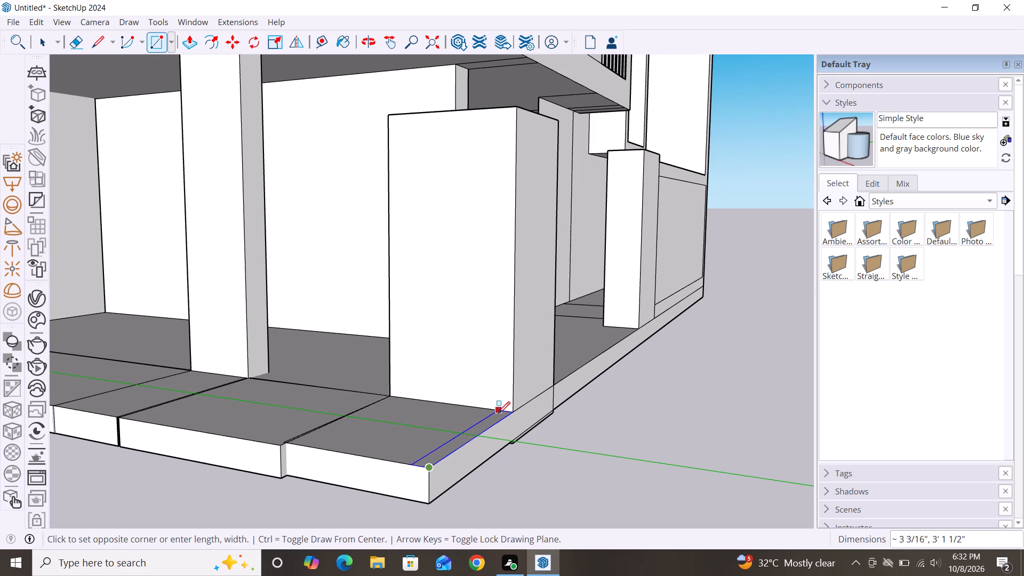
left_click(498, 413)
key("p")
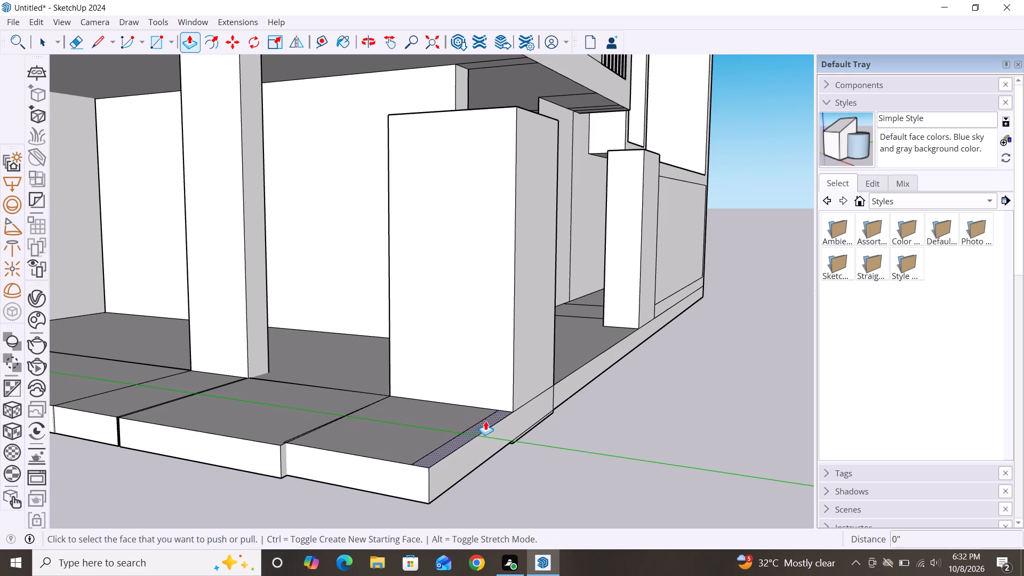
left_click(479, 423)
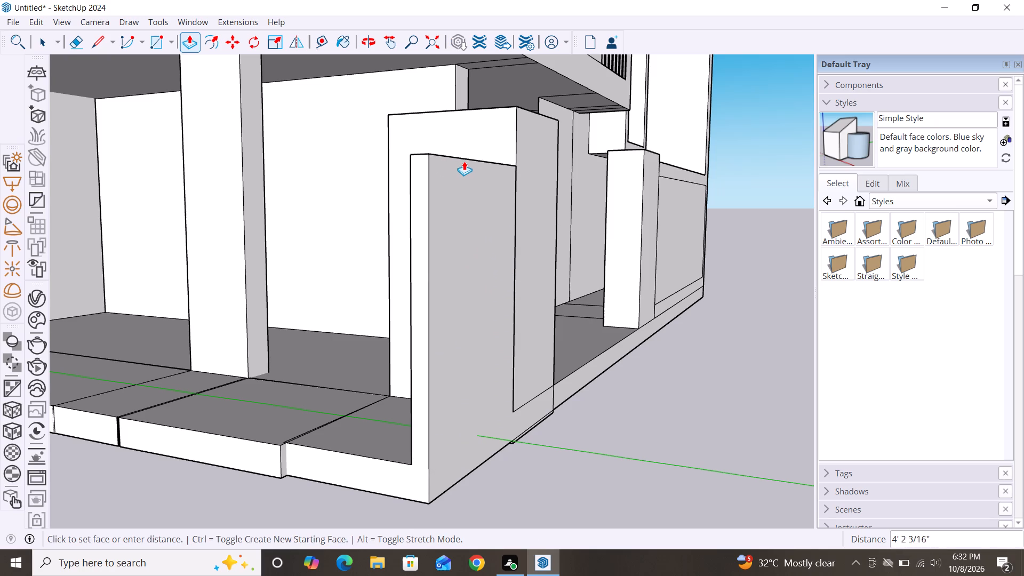
left_click(468, 137)
key("space")
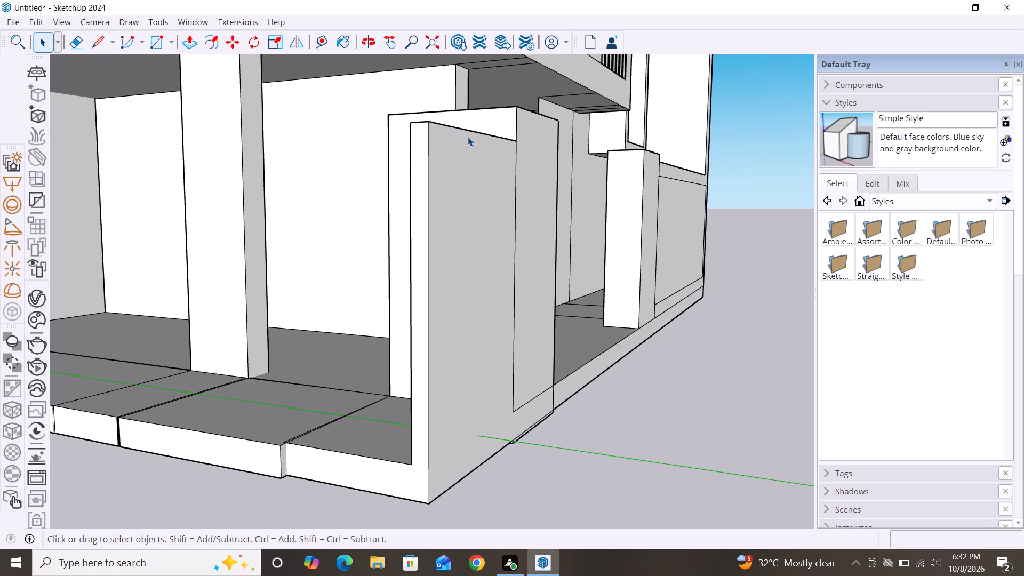
Draw a thin rectangle about 16' 5" long across the slab's front edge, from the tall side wall to the new low wall.
middle_click_drag(341, 445, 630, 448)
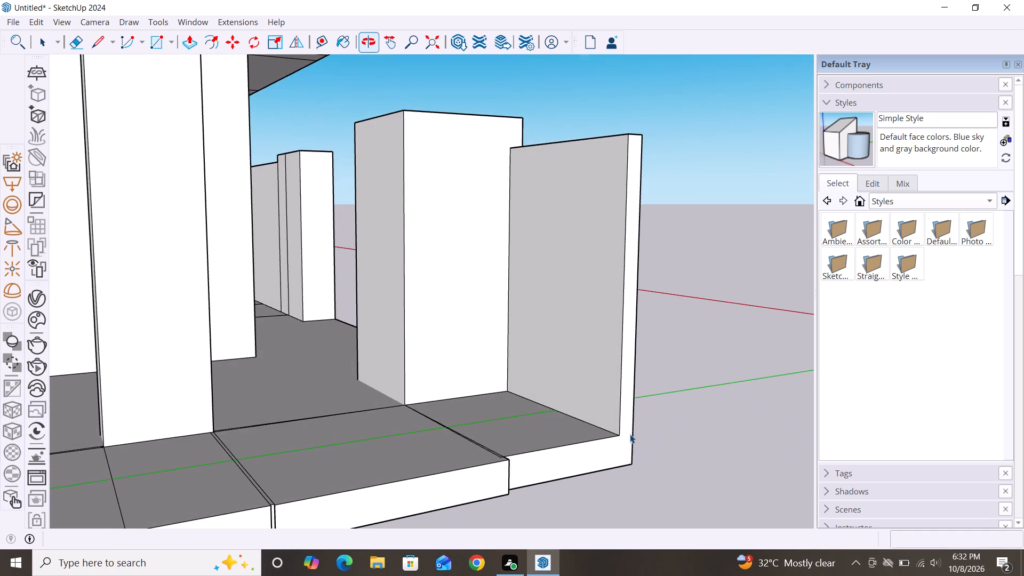
scroll(643, 295, "down", 8)
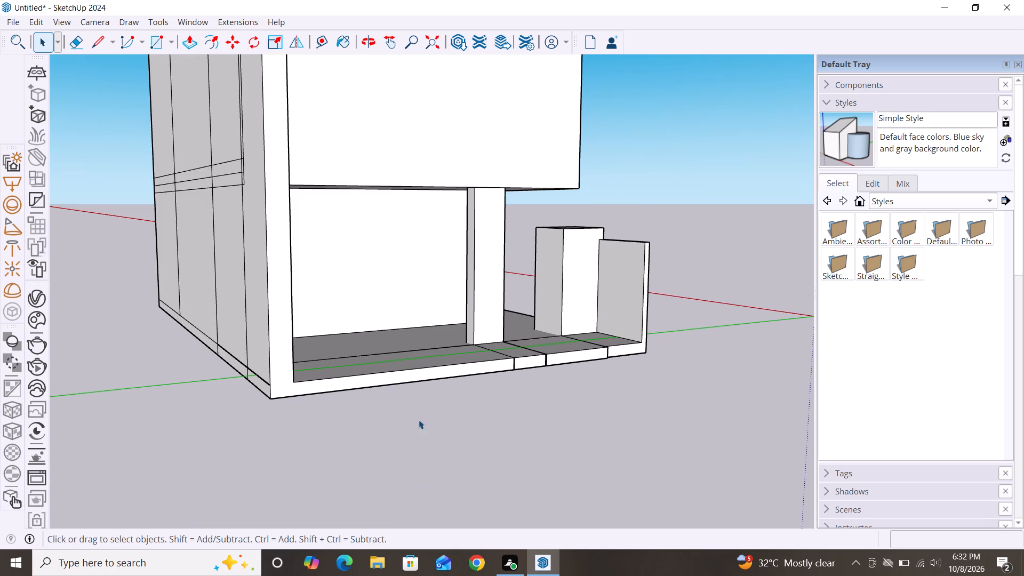
middle_click_drag(375, 375, 275, 411)
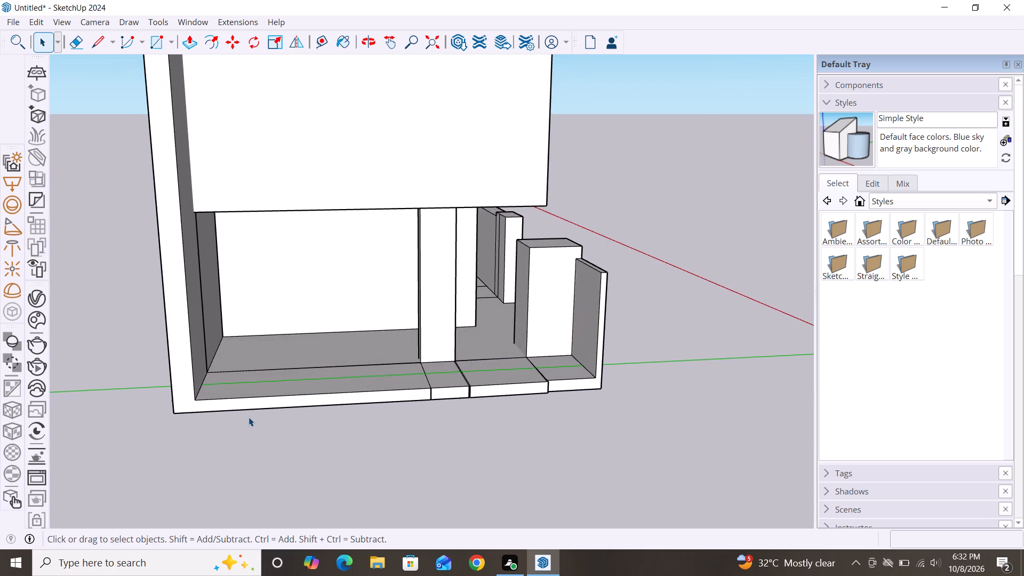
scroll(249, 417, "up", 2)
key("r")
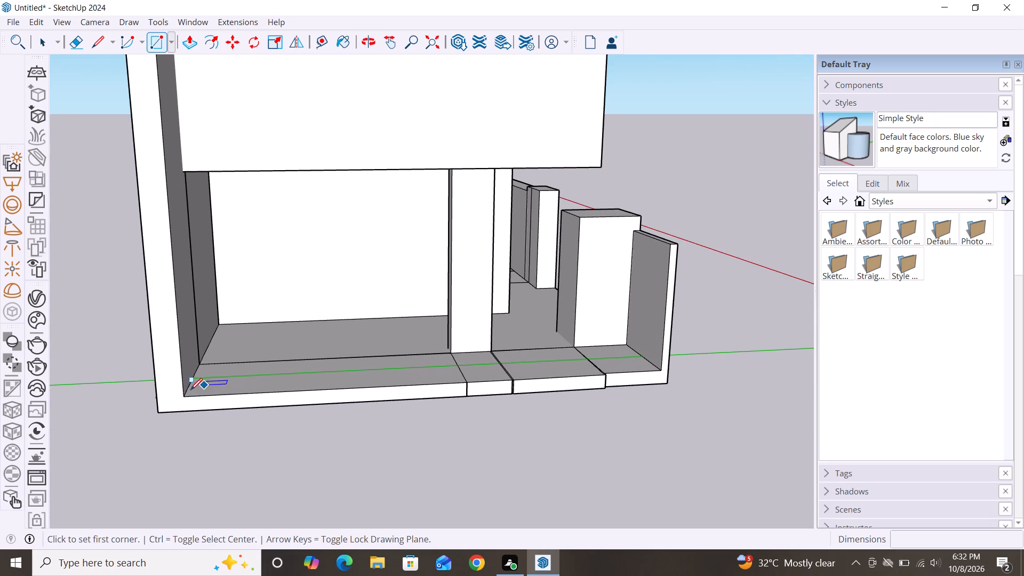
left_click(187, 393)
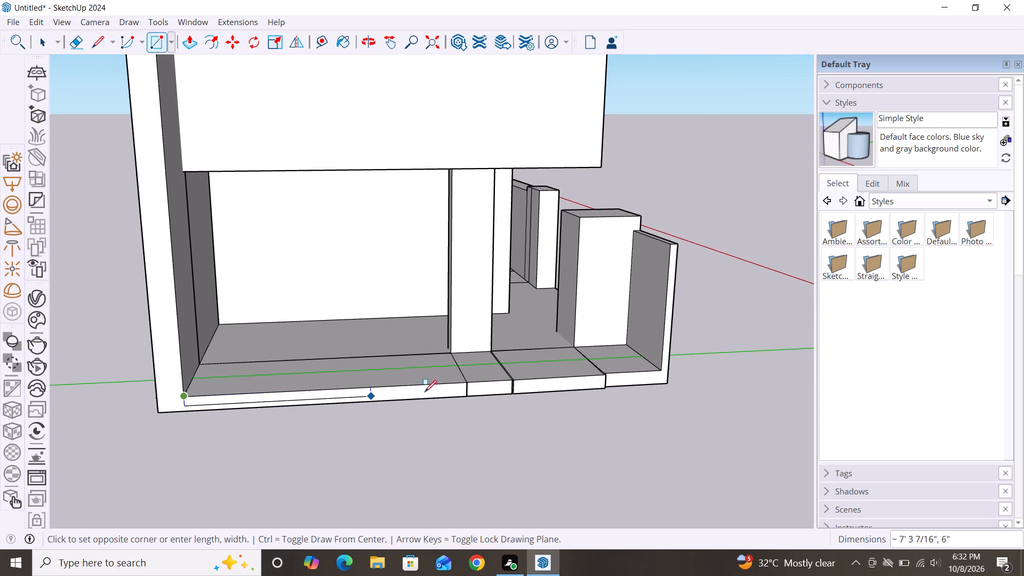
left_click(654, 366)
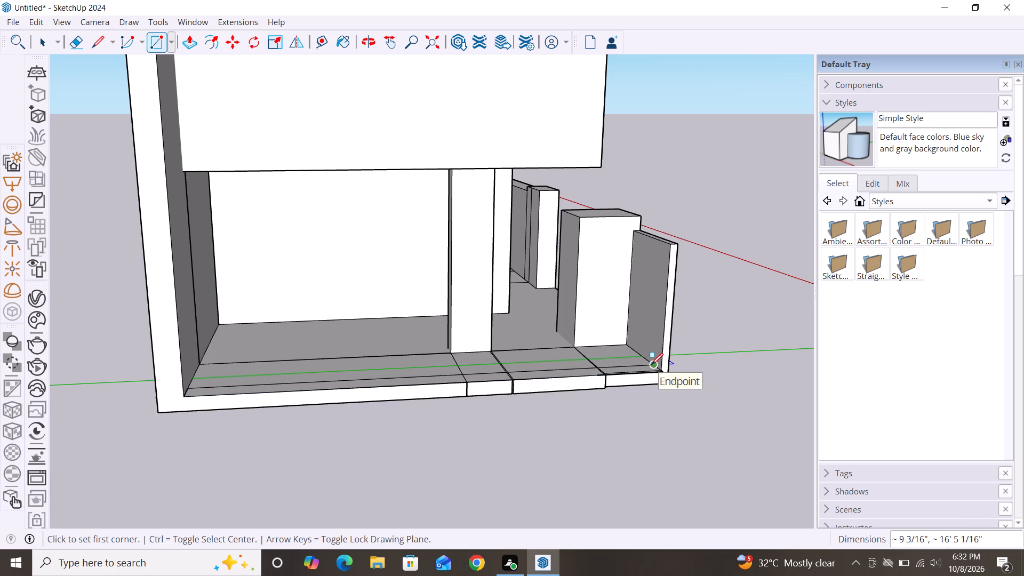
Push-pull the longest segment of the front strip, beside the tall side wall, up 4' 9 3/4" to form a front wall.
key("p")
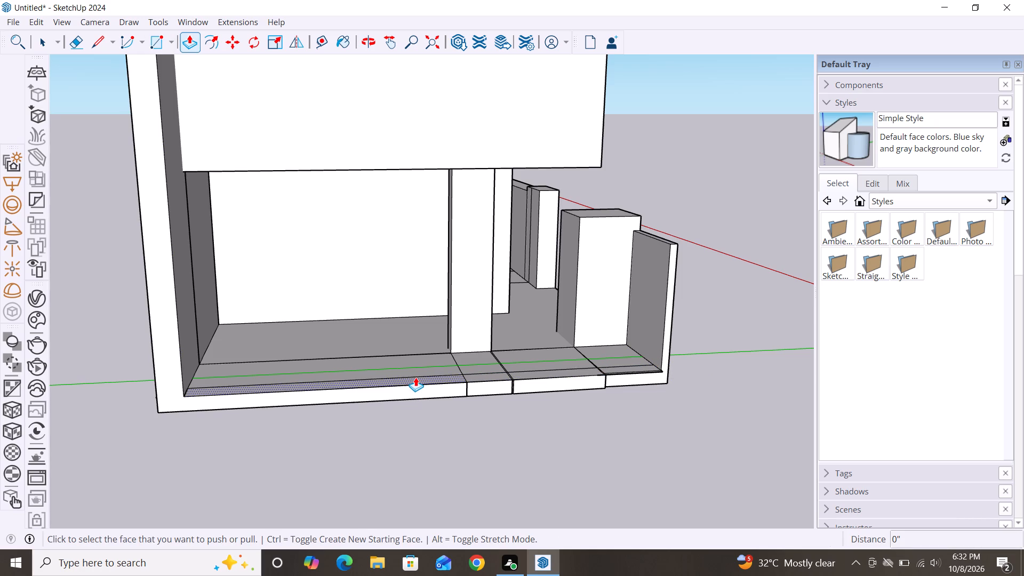
left_click(415, 376)
key("Escape")
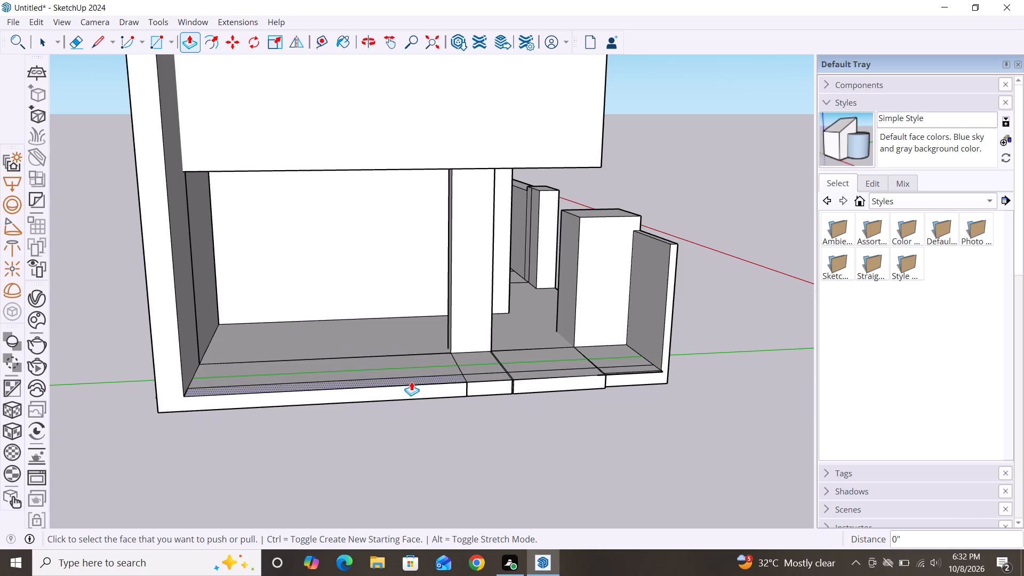
left_click(411, 381)
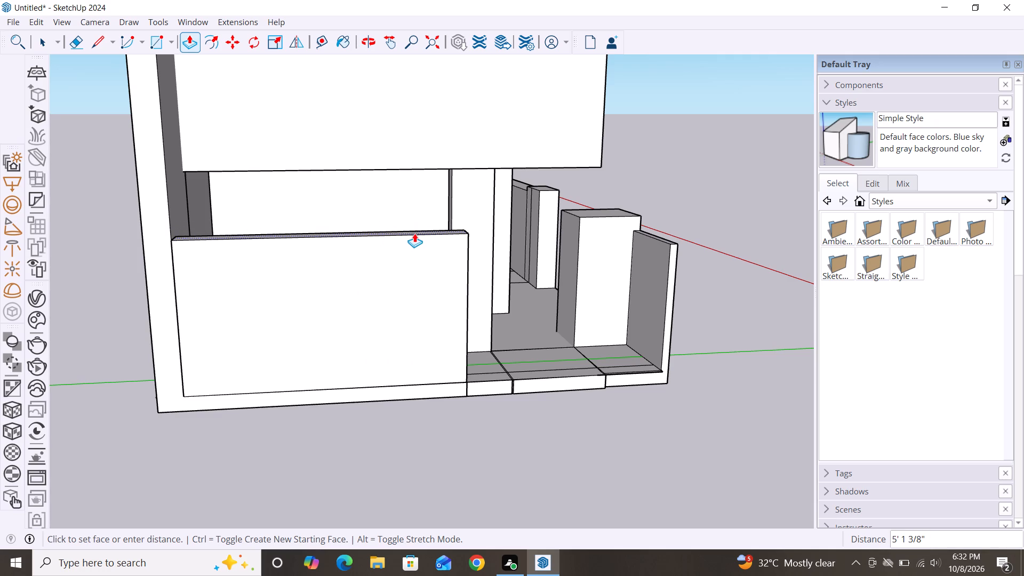
left_click(416, 243)
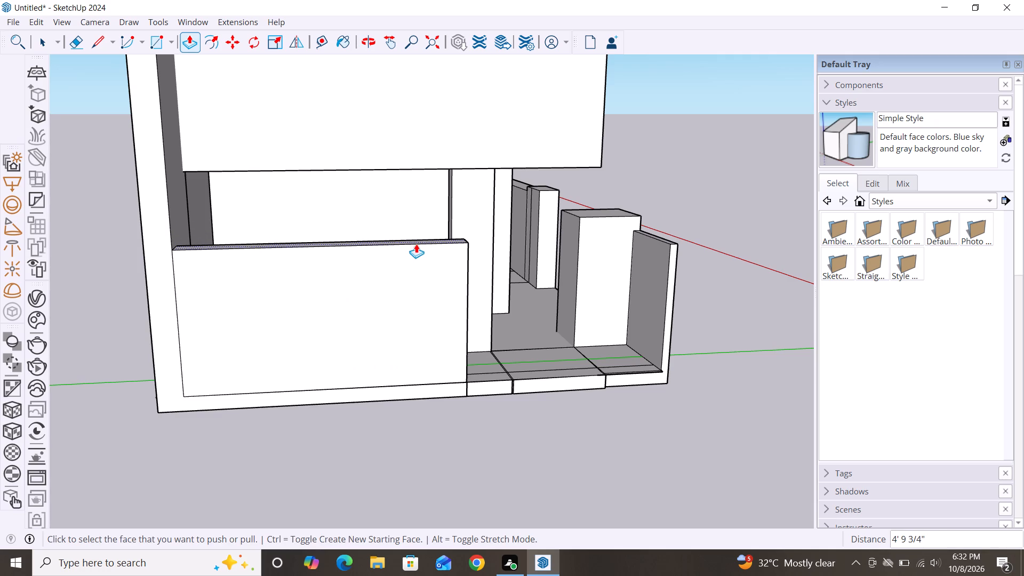
Push-pull the next two front strip segments up 4' 9 3/4", level with the first wall segment.
left_click(500, 376)
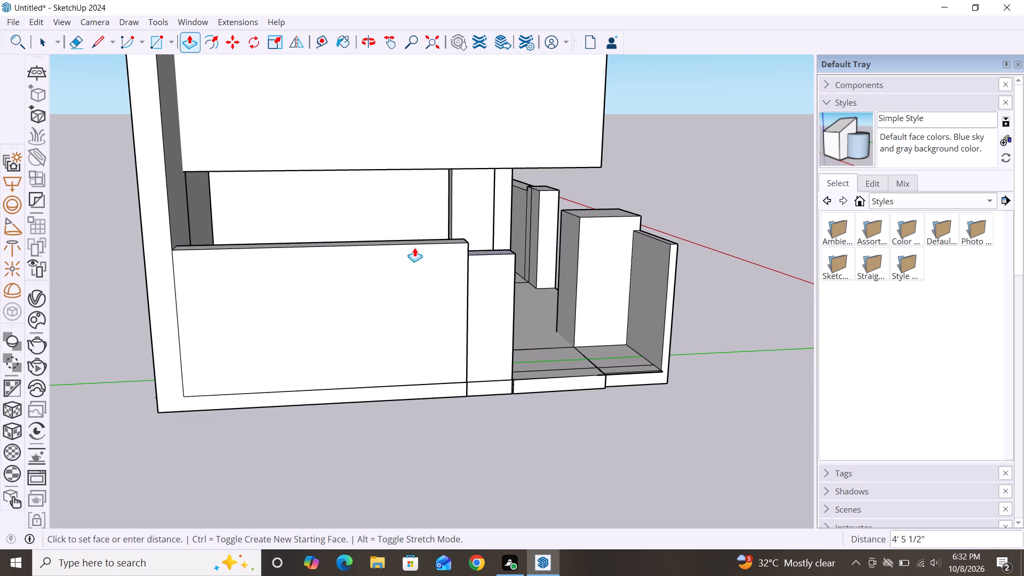
left_click(401, 241)
left_click(558, 374)
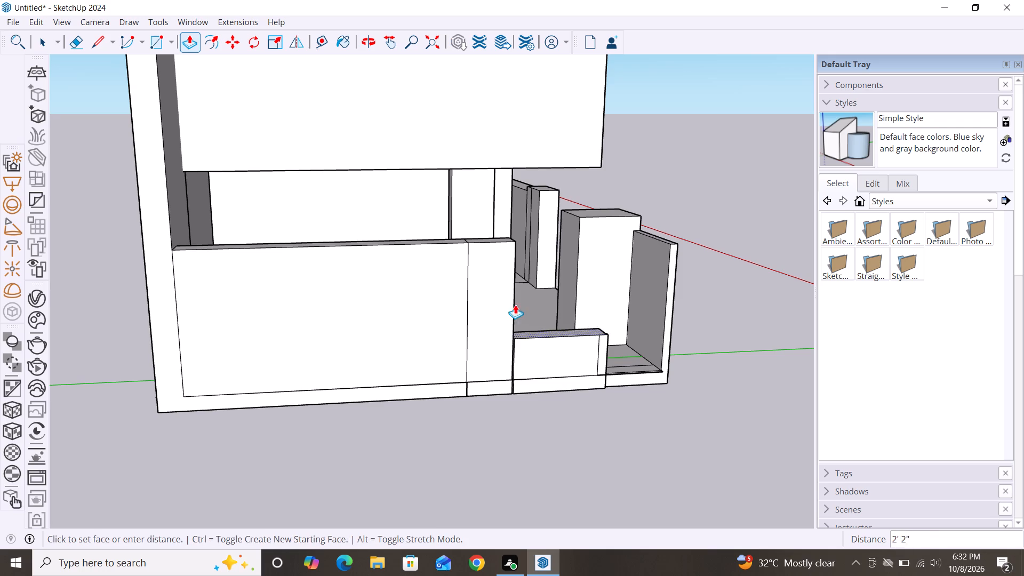
left_click(469, 236)
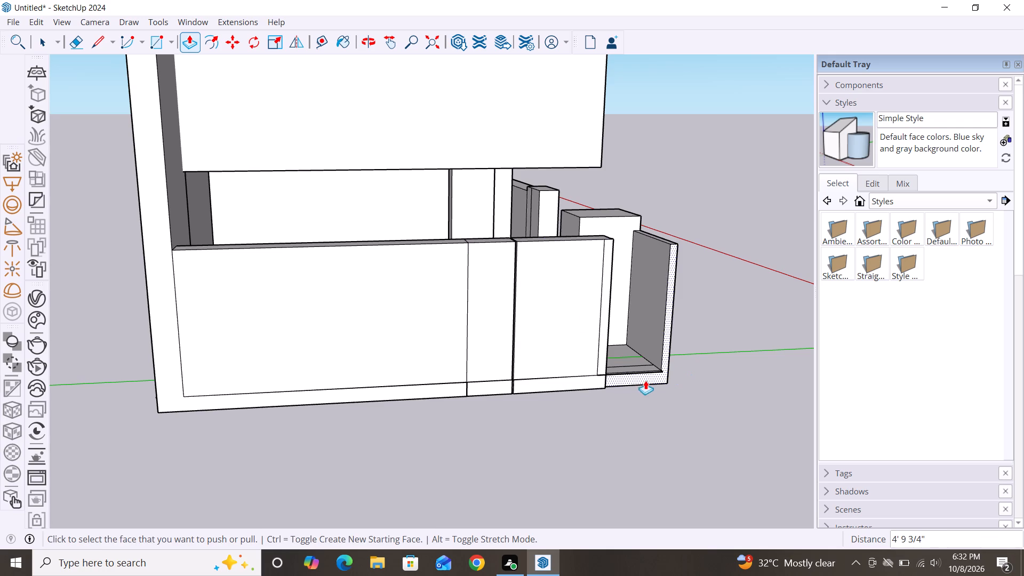
Push-pull the last front strip segment beside the low side wall up 4' 9 3/4" to complete the front wall.
left_click(637, 366)
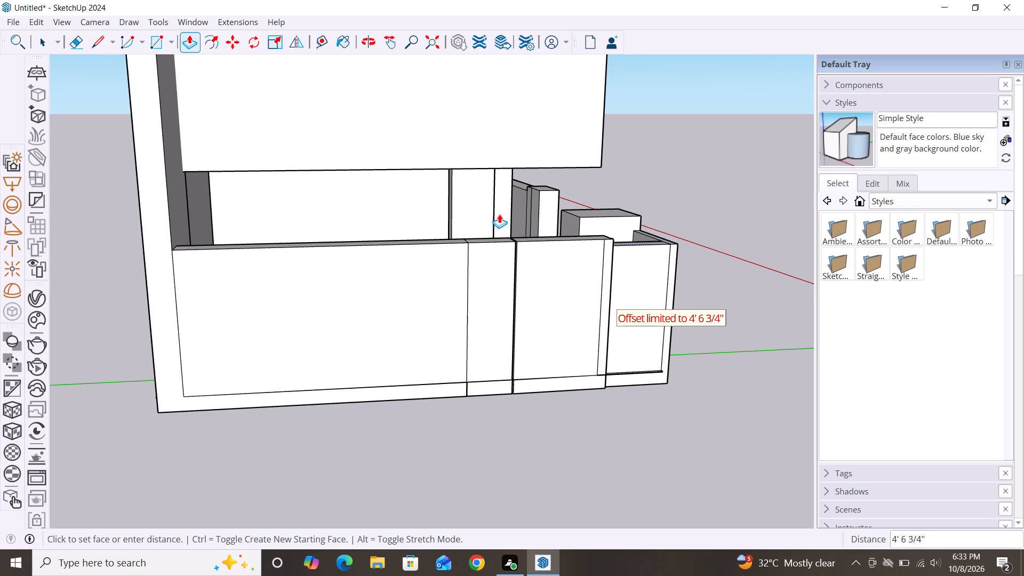
key("Escape")
scroll(662, 382, "up", 4)
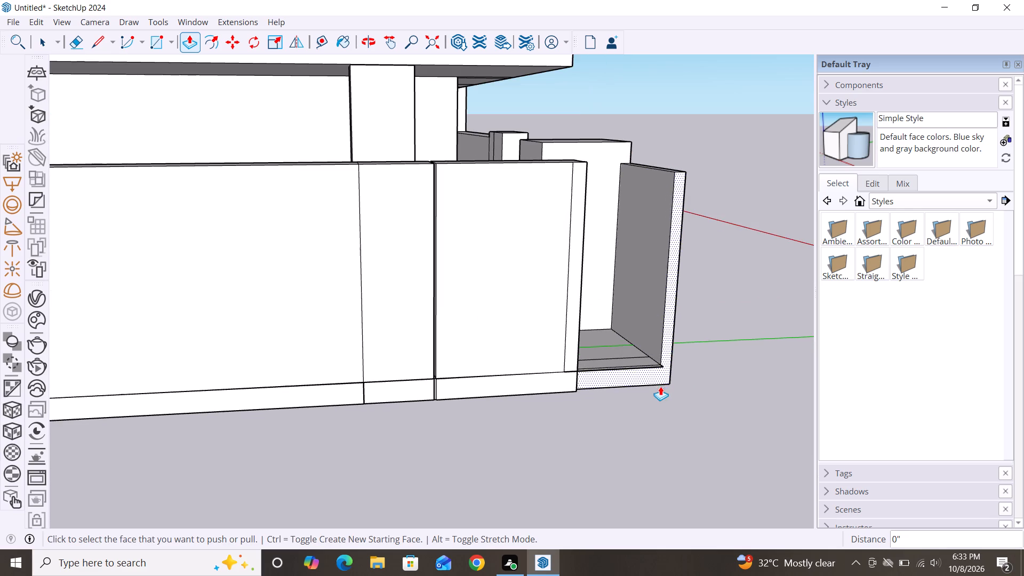
middle_click_drag(661, 395, 544, 441)
scroll(510, 412, "up", 4)
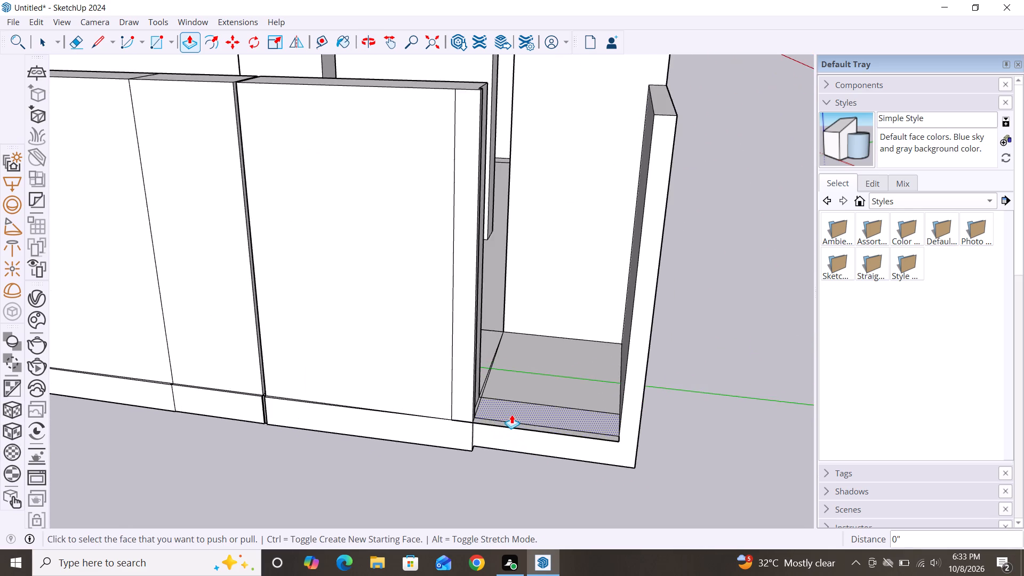
scroll(511, 414, "up", 2)
left_click(512, 428)
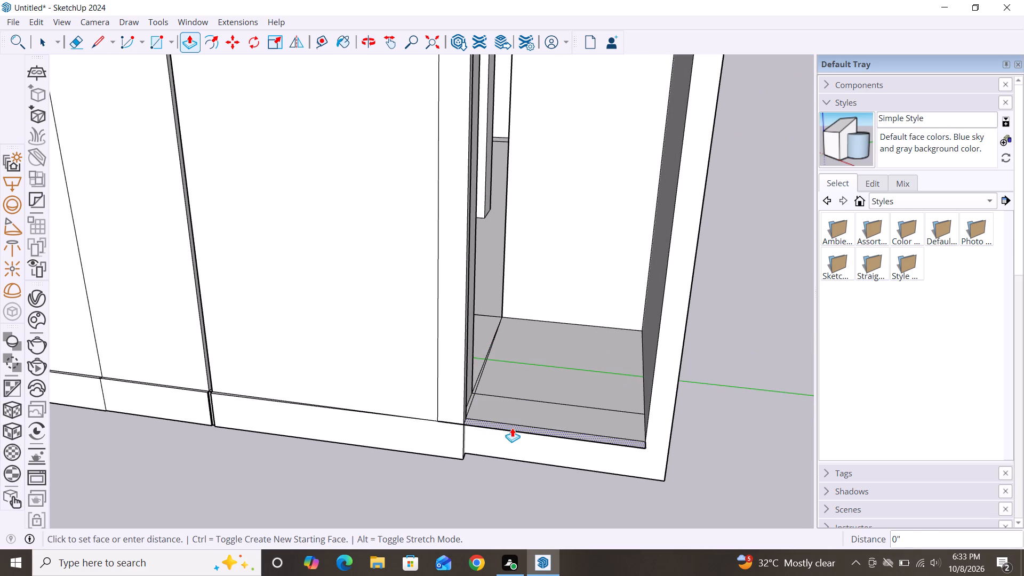
scroll(443, 305, "down", 3)
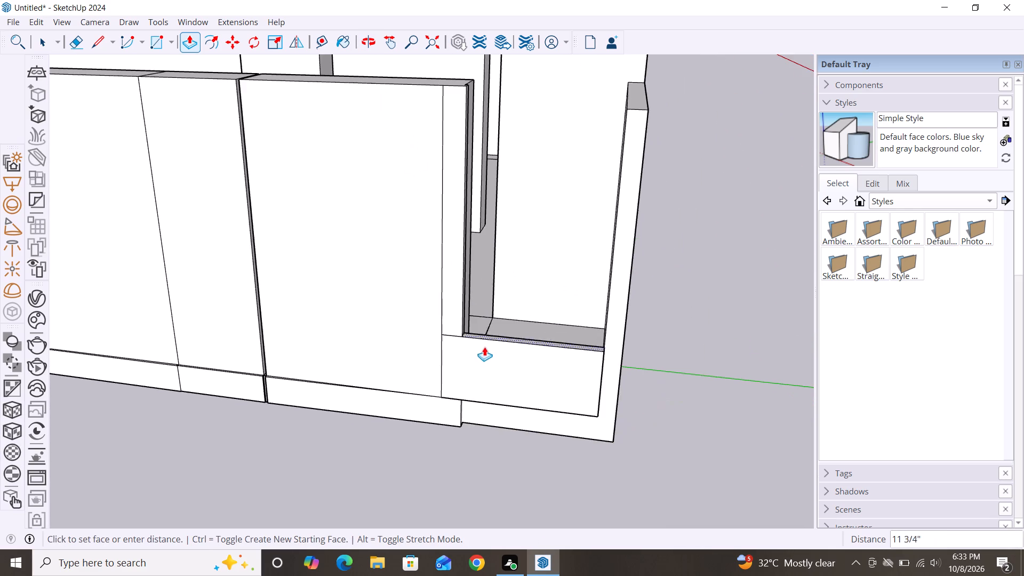
scroll(484, 347, "down", 4)
left_click(436, 172)
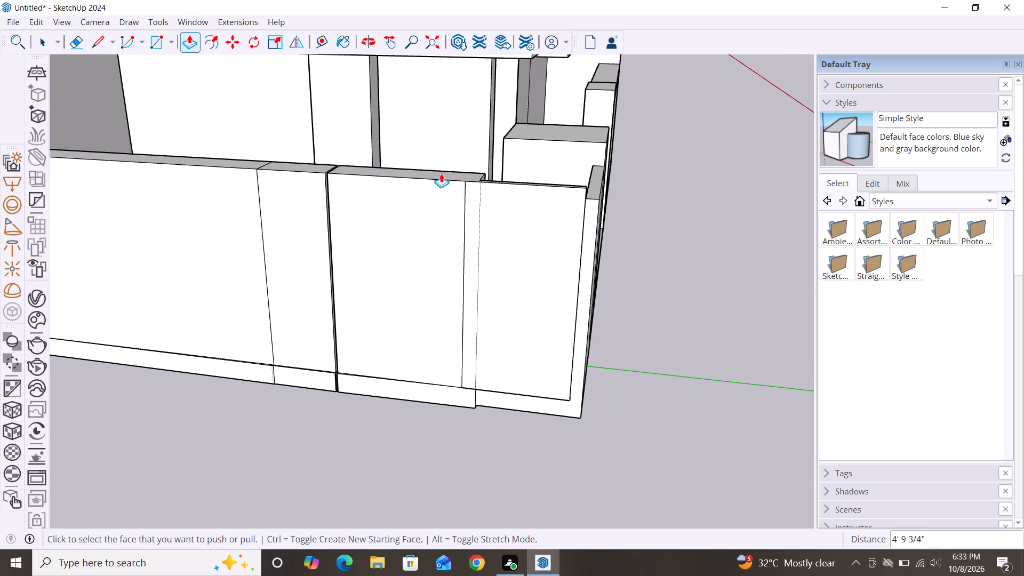
Push-pull the recessed L-shaped front face of the corner slab and side wall out about 1 11/16", flush with the adjacent slab.
scroll(591, 354, "down", 2)
middle_click_drag(575, 376, 646, 481)
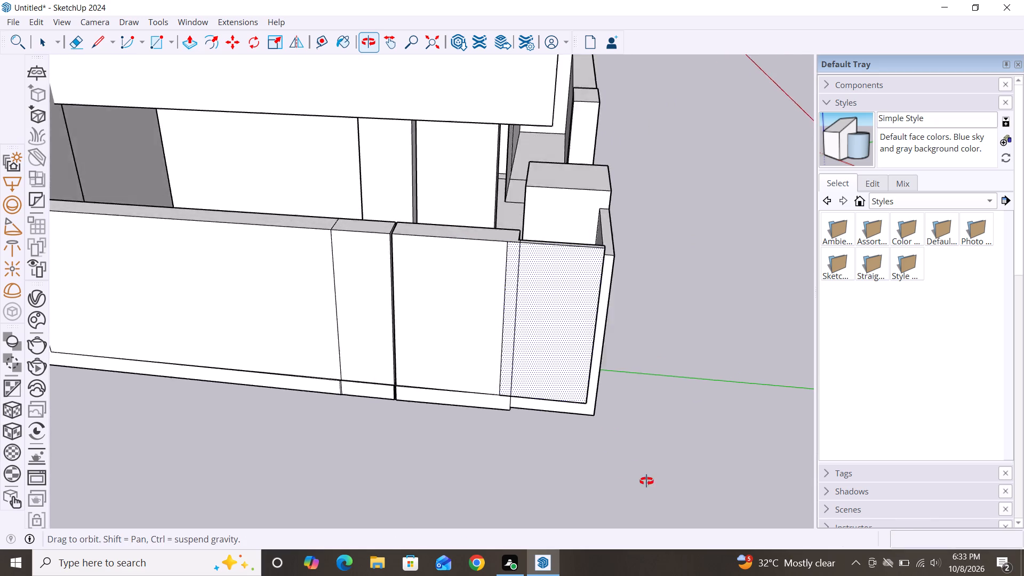
middle_click_drag(646, 481, 650, 488)
middle_click_drag(550, 445, 555, 319)
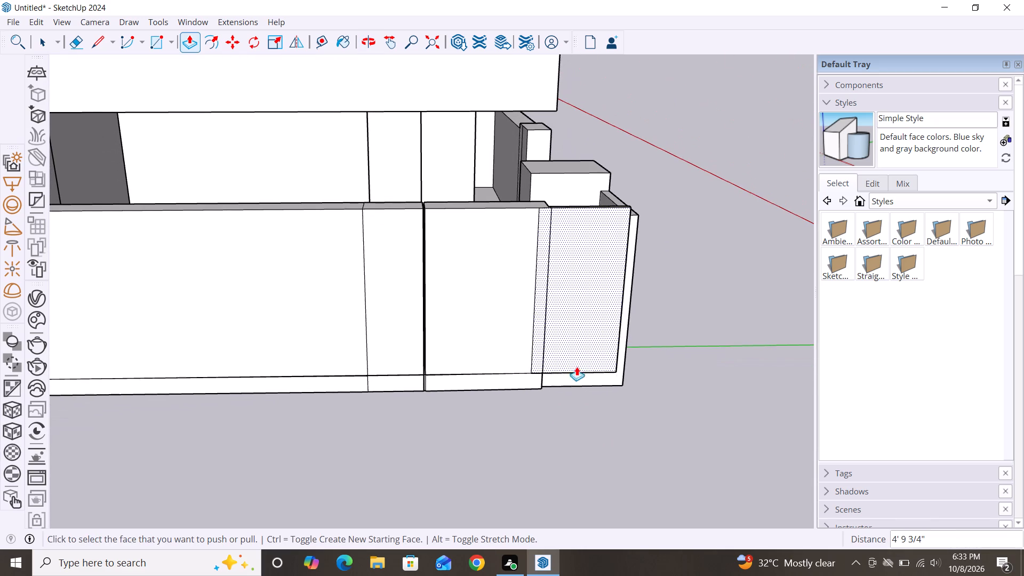
left_click(575, 382)
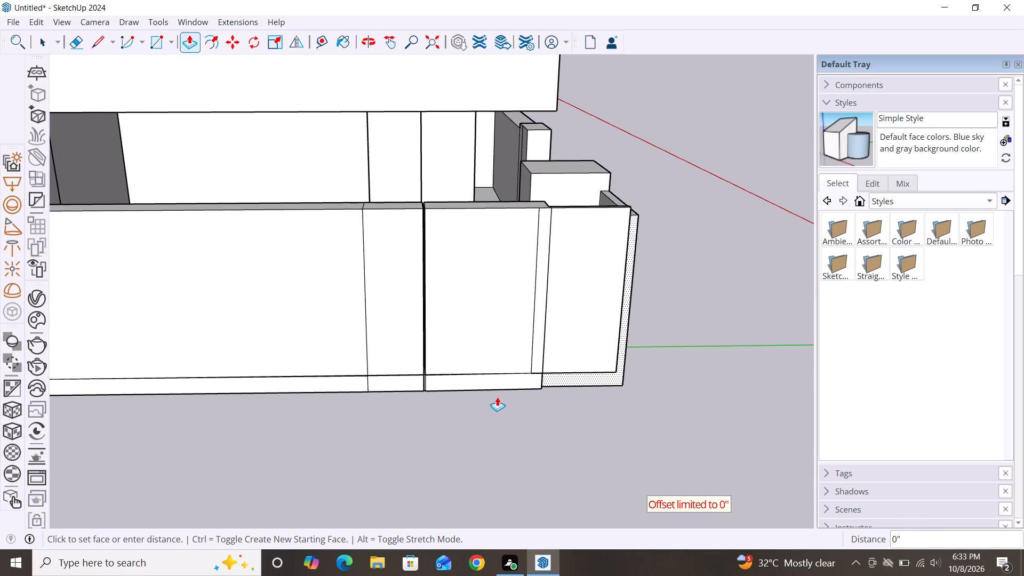
left_click(497, 426)
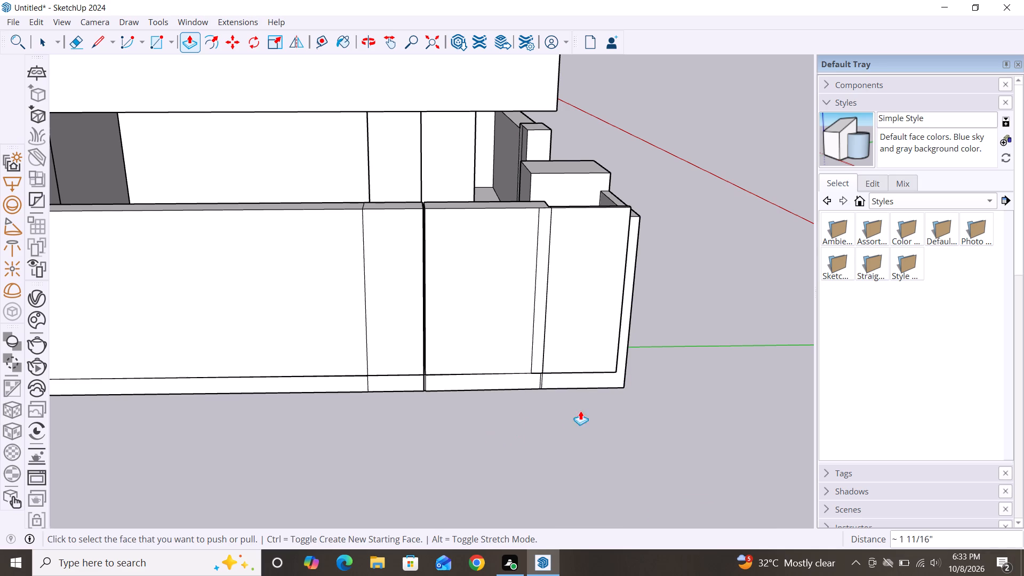
Push-pull the narrow side face in the gap between the front wall segments about 9/16" to close the gap above the slab.
scroll(651, 387, "down", 2)
scroll(447, 380, "up", 11)
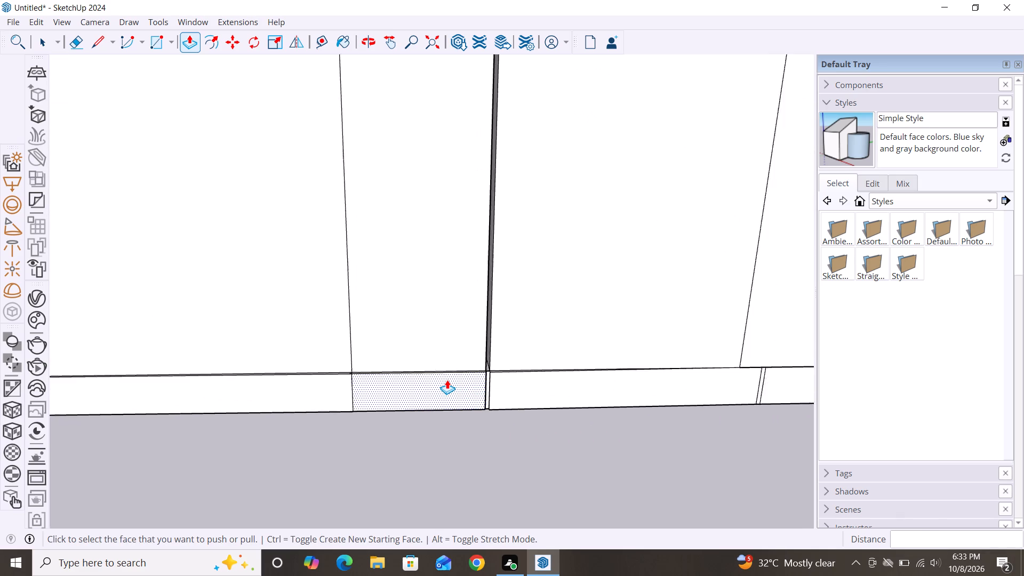
scroll(447, 380, "up", 5)
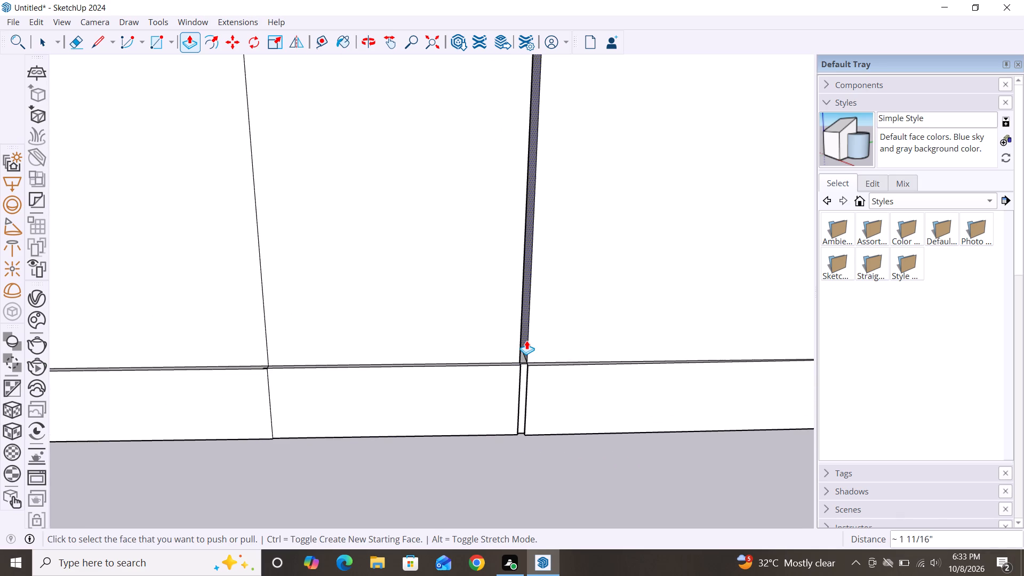
left_click(526, 341)
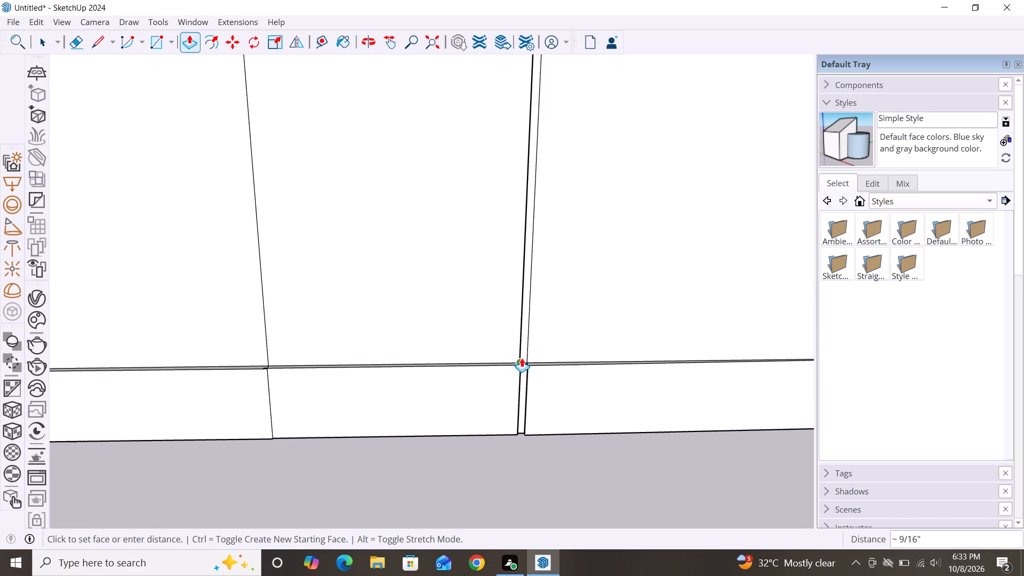
left_click(522, 358)
Push-pull the front face of the narrow middle wall segment about 7/16" outward, flush with the slab face below it.
scroll(471, 326, "down", 6)
scroll(463, 351, "up", 5)
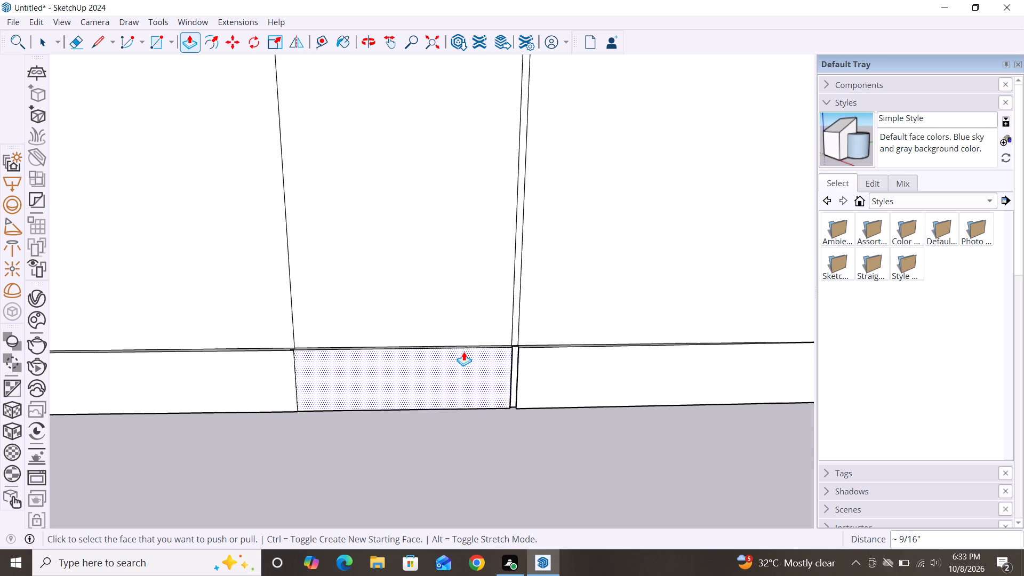
scroll(463, 351, "up", 3)
left_click(423, 306)
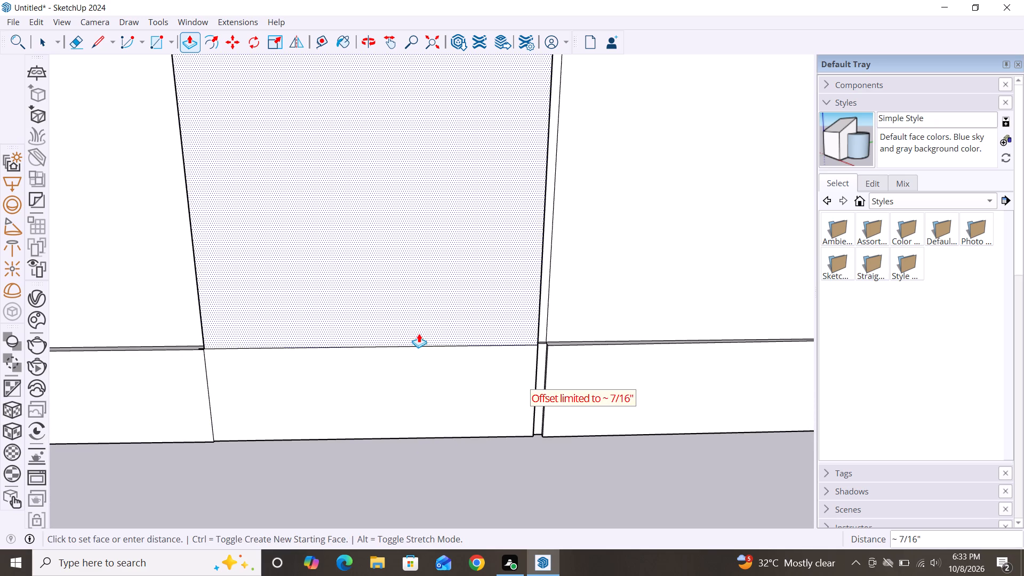
left_click(419, 335)
scroll(514, 252, "down", 5)
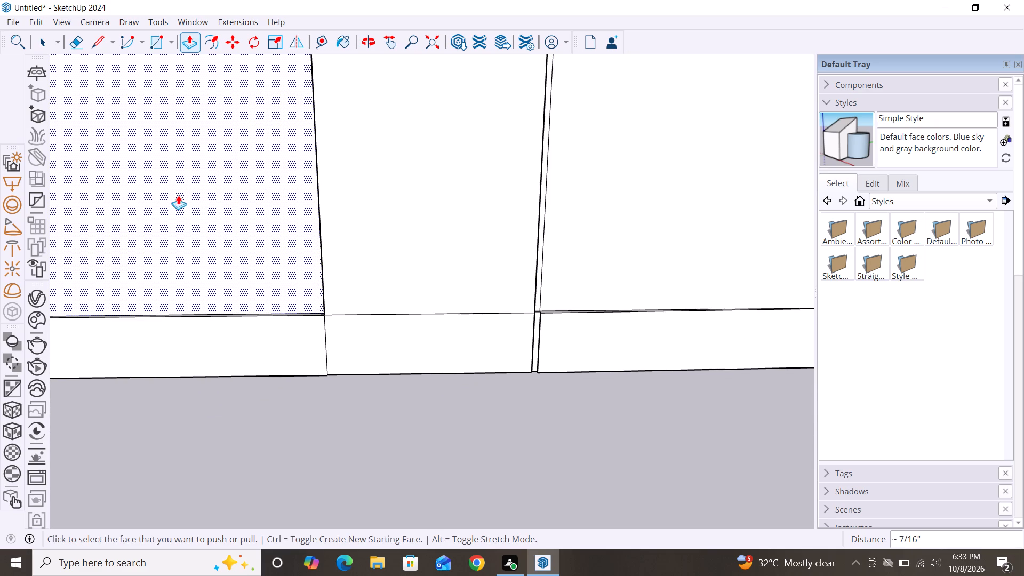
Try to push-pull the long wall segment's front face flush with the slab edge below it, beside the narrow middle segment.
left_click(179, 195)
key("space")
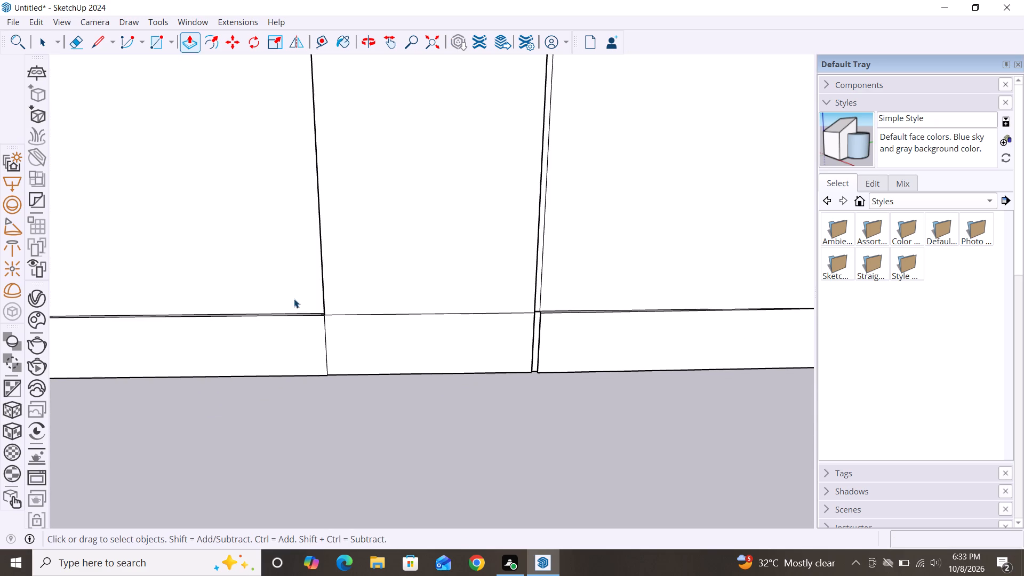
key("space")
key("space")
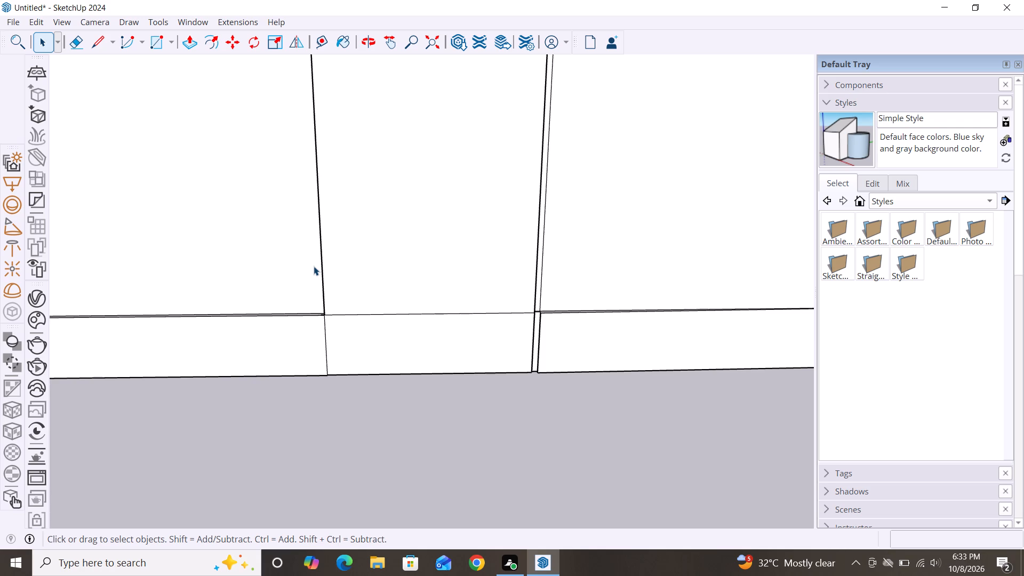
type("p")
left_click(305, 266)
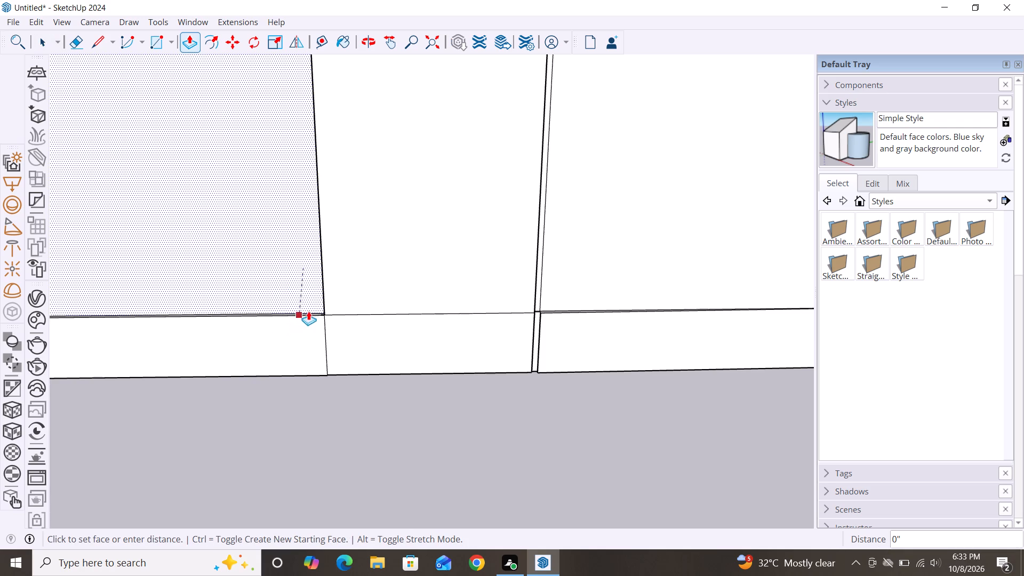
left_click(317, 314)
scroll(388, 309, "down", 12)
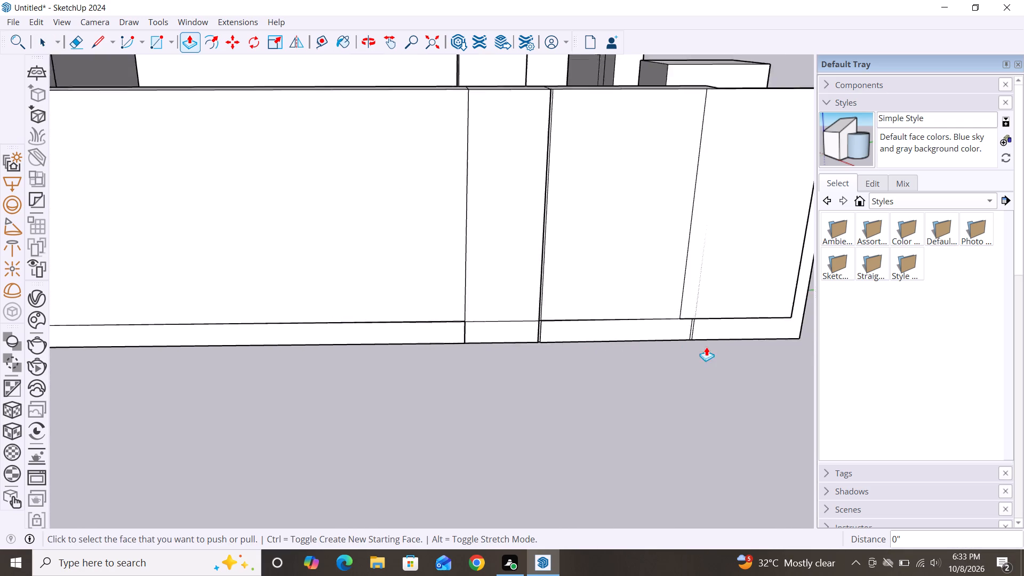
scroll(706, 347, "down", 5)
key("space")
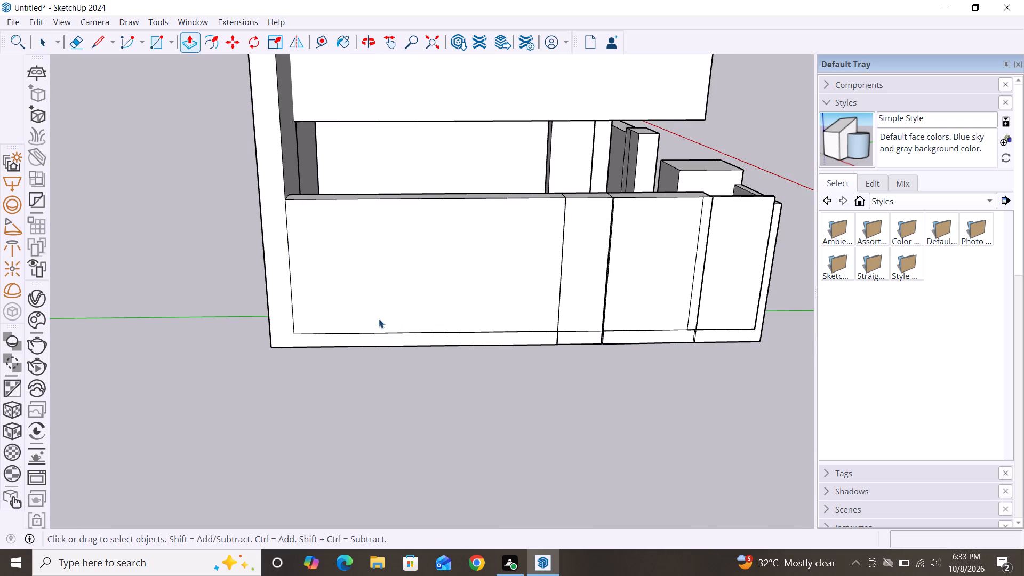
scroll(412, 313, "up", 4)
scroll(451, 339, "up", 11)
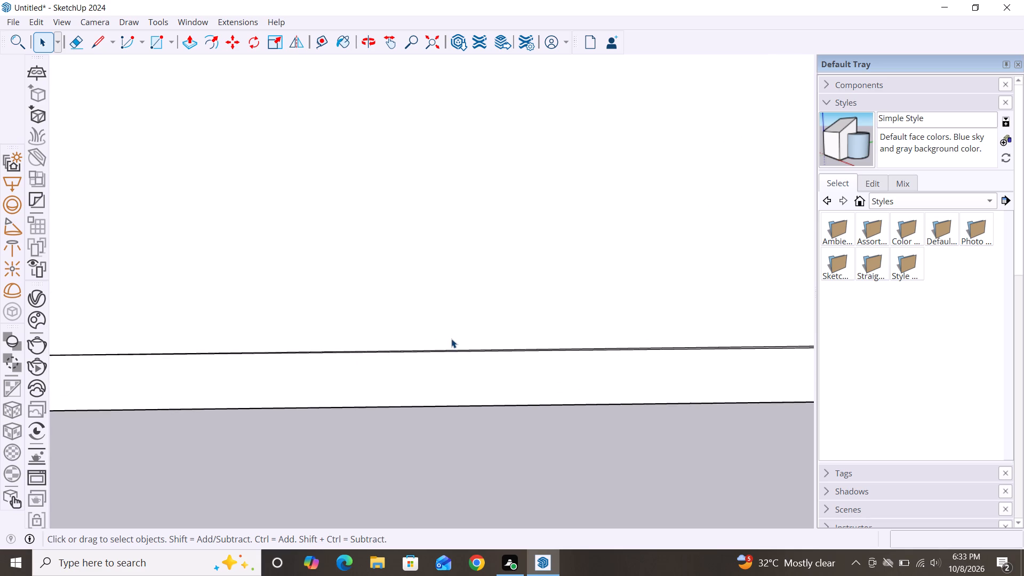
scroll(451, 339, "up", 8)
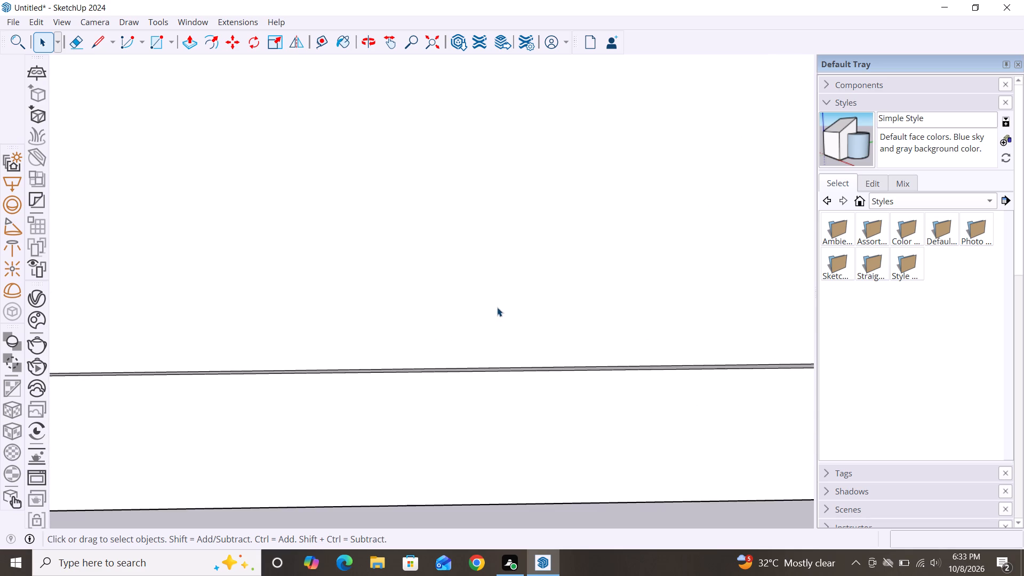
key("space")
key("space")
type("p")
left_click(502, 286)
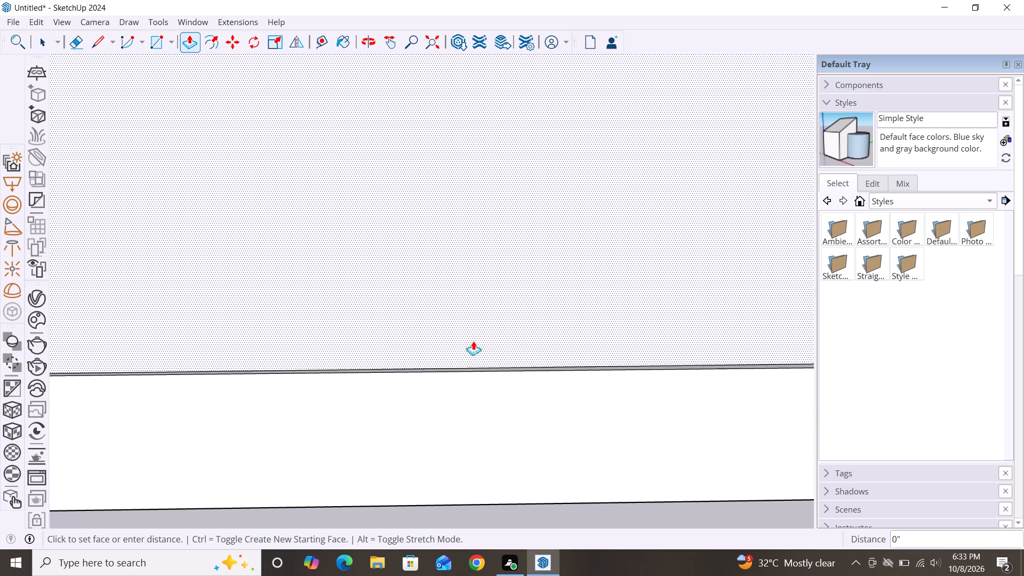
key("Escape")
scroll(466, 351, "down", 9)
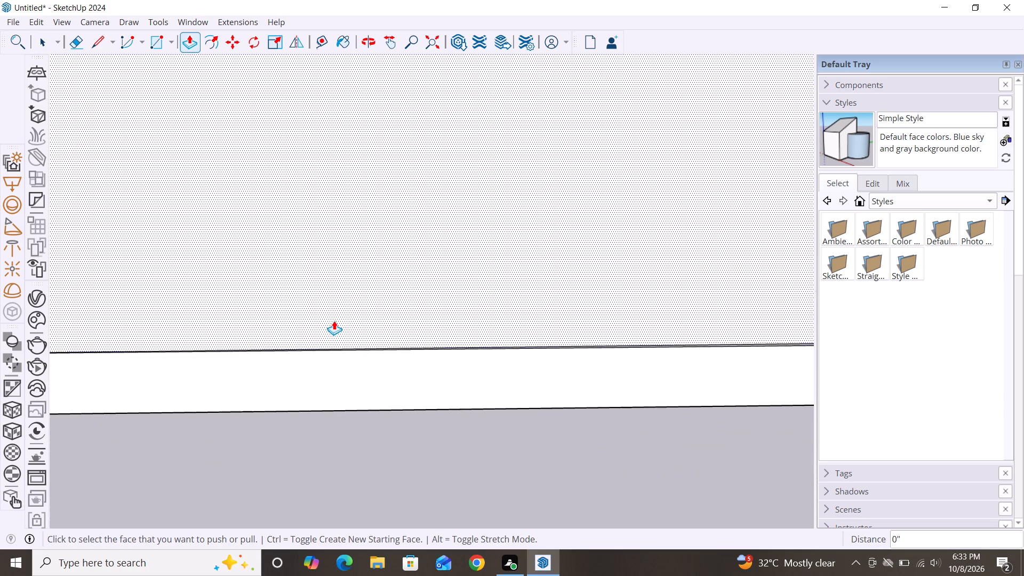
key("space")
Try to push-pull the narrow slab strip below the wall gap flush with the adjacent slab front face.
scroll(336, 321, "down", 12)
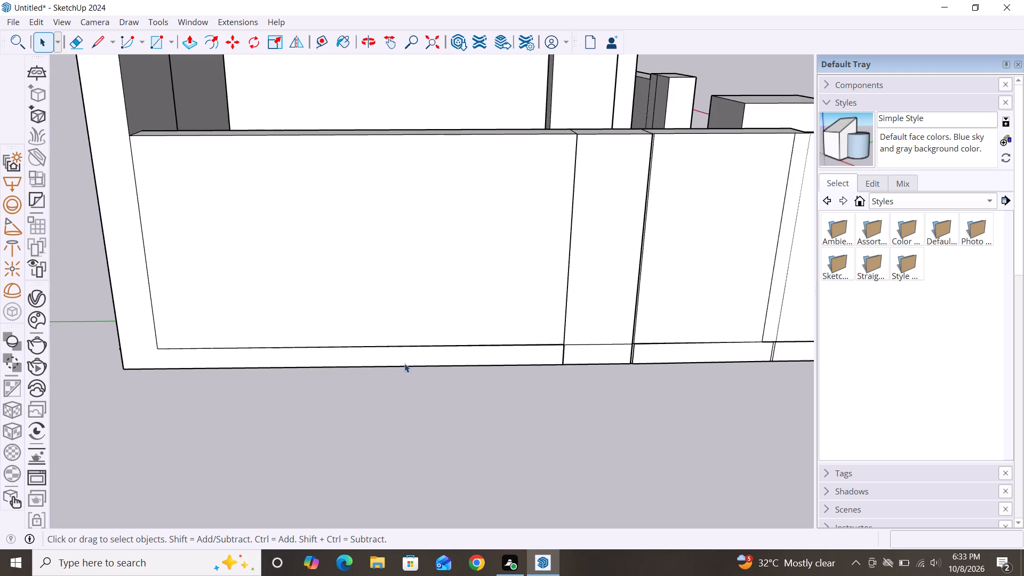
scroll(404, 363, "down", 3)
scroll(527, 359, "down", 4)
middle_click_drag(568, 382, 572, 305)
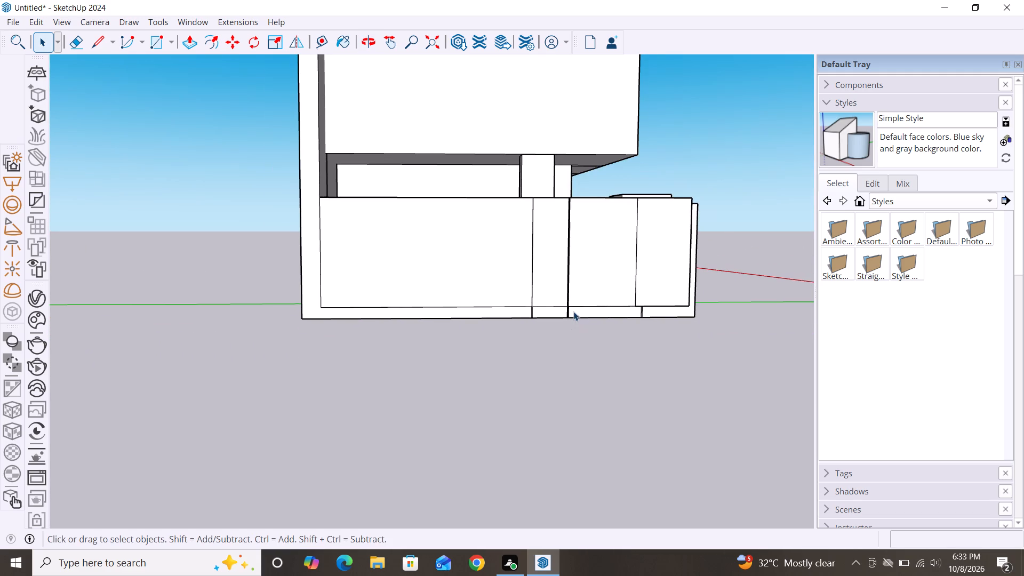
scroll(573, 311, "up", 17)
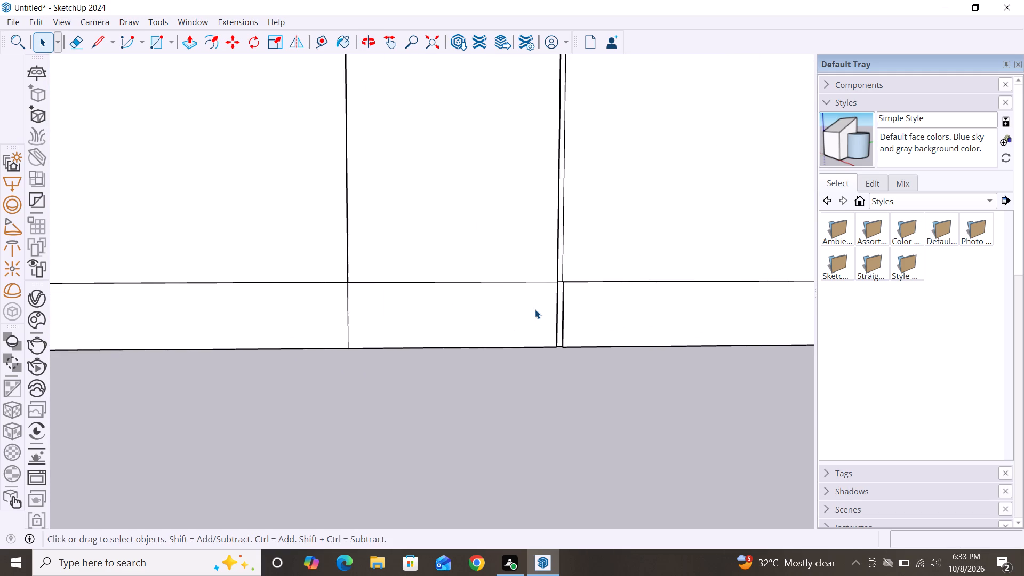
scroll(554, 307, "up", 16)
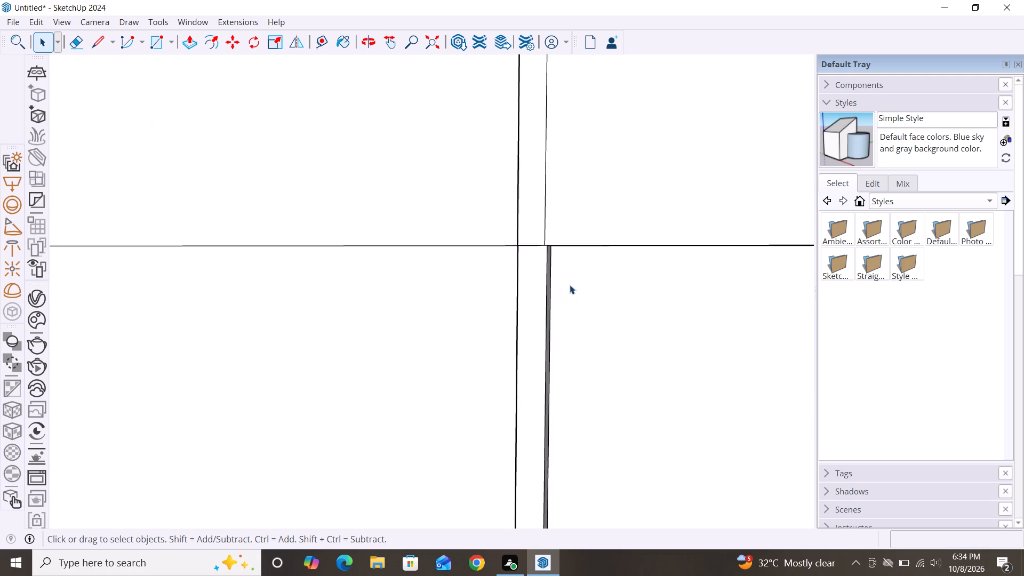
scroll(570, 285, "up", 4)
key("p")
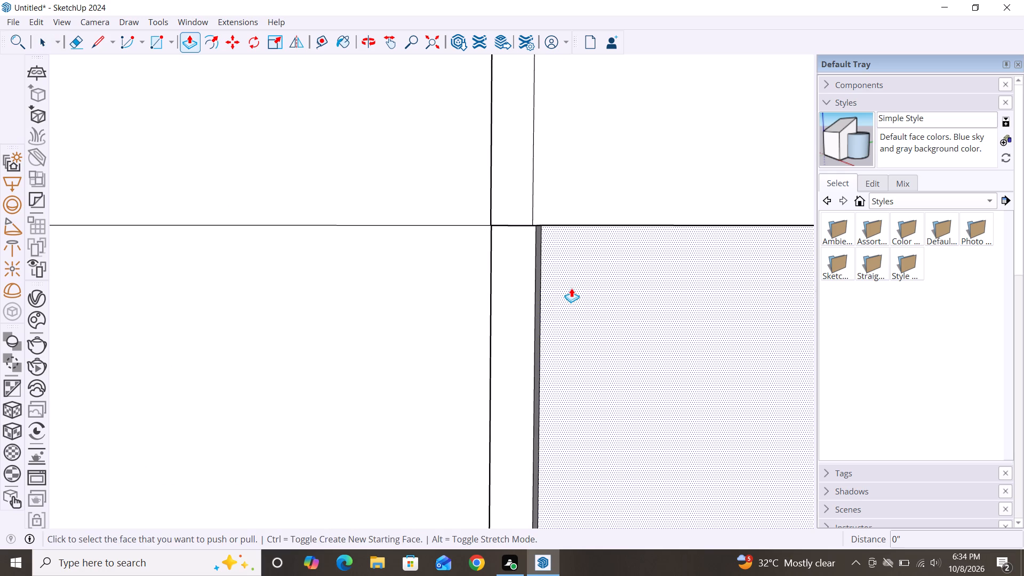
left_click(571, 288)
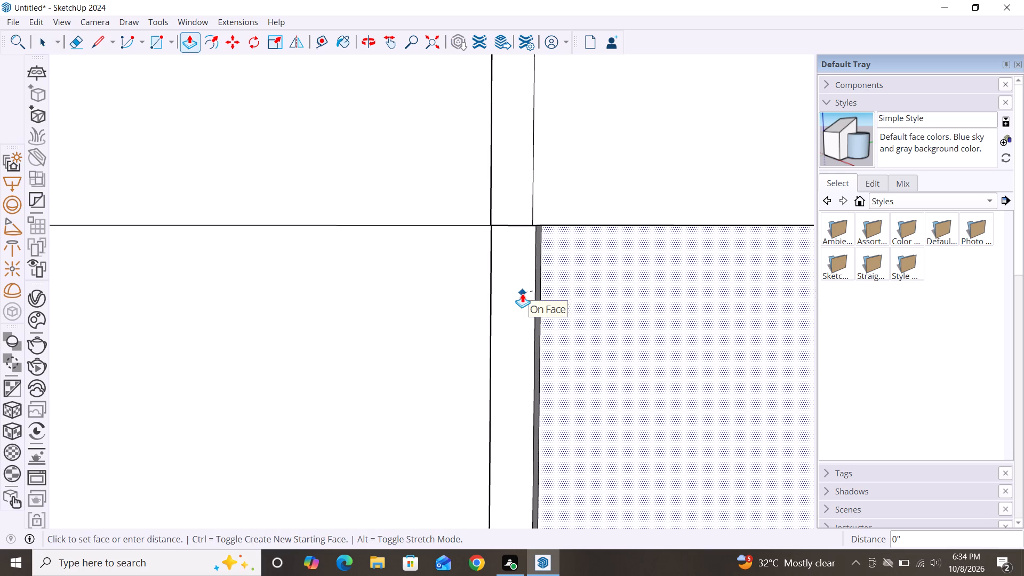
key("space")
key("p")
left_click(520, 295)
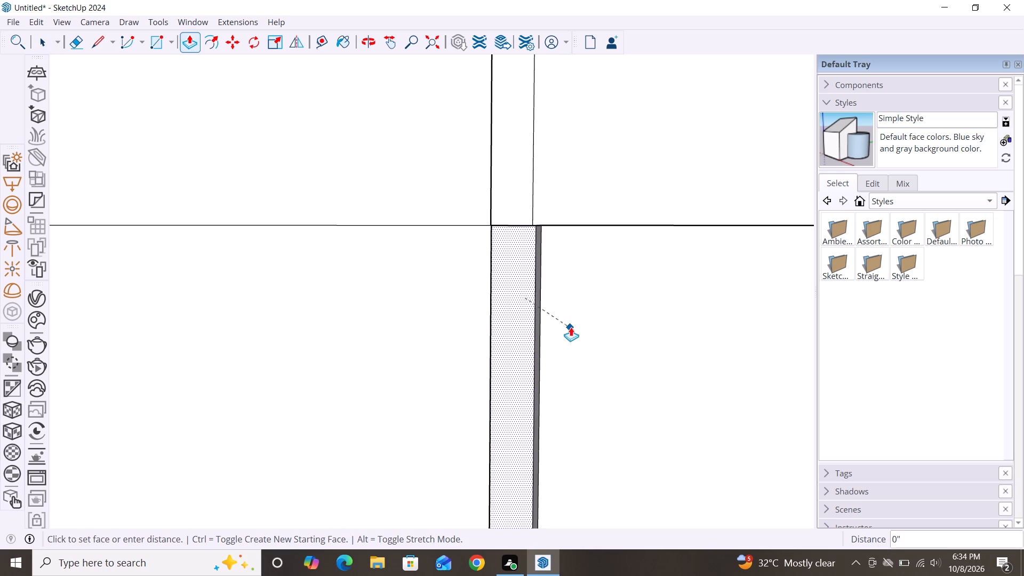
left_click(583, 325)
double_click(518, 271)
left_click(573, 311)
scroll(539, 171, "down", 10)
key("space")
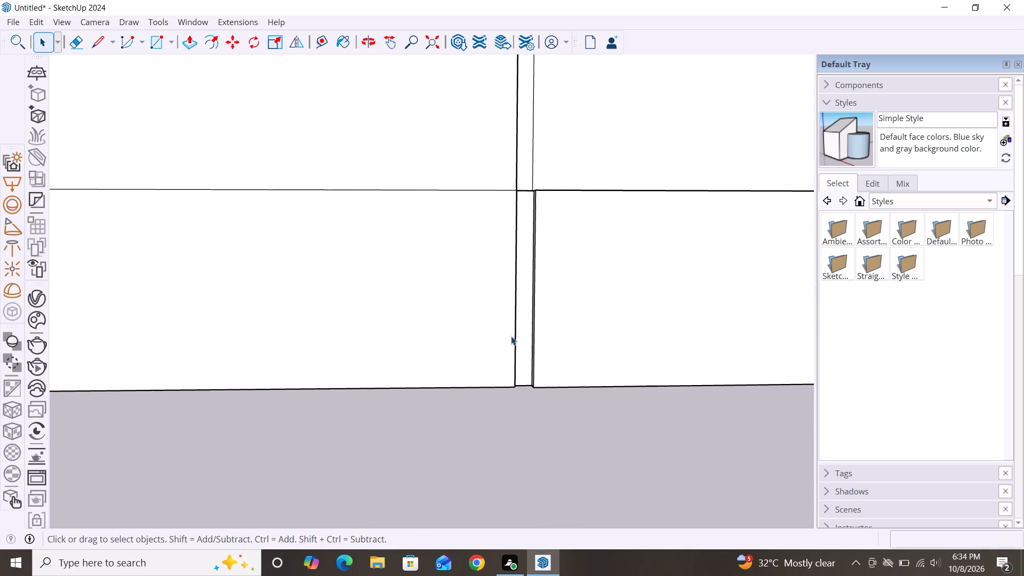
Push-pull the inner face of the end wall segment inward about 7 7/16", flush with the neighbouring segment's inner face.
scroll(461, 310, "down", 20)
scroll(461, 310, "down", 6)
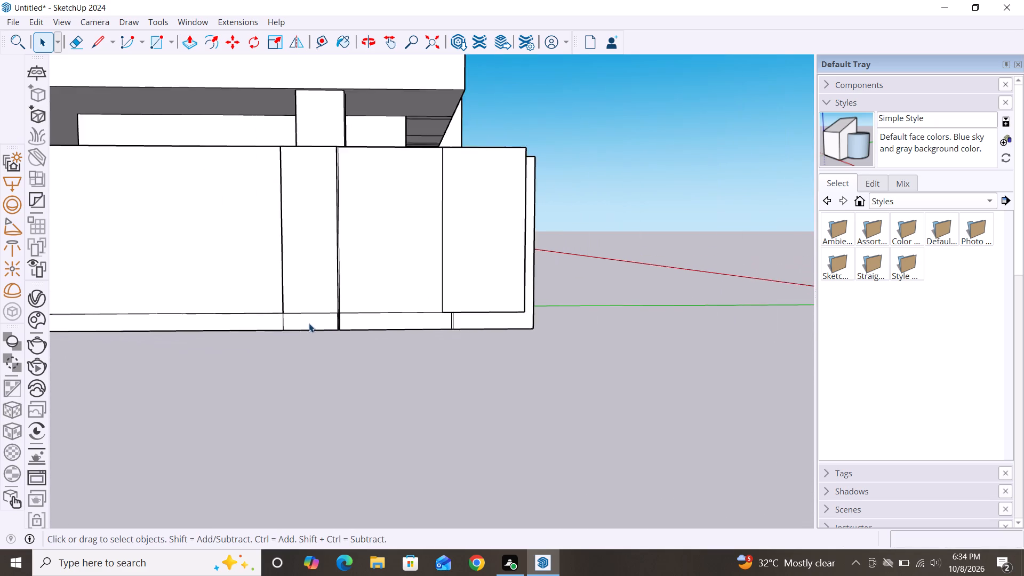
scroll(309, 323, "down", 5)
middle_click_drag(611, 367, 419, 390)
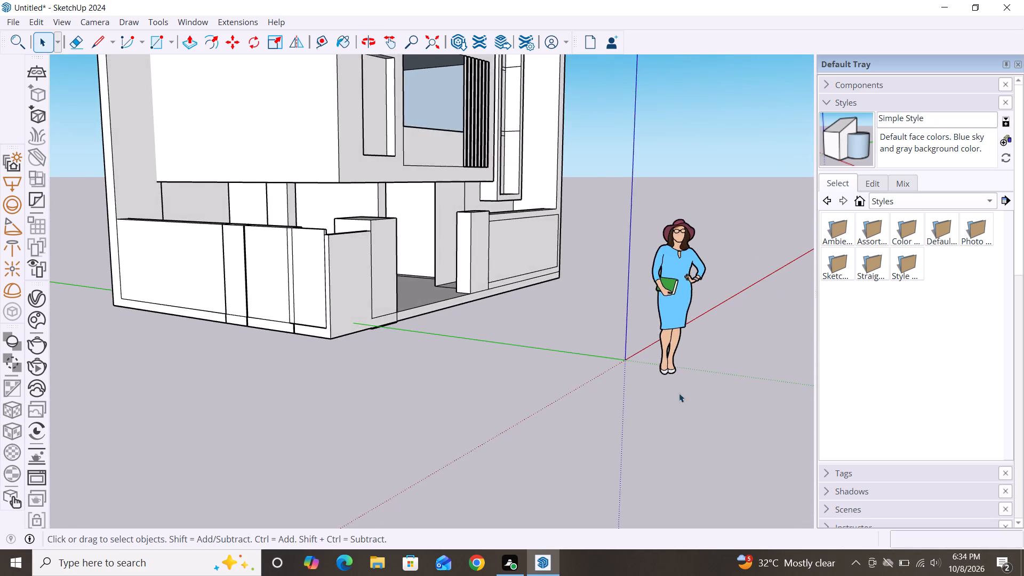
scroll(692, 395, "down", 2)
middle_click_drag(499, 371, 244, 403)
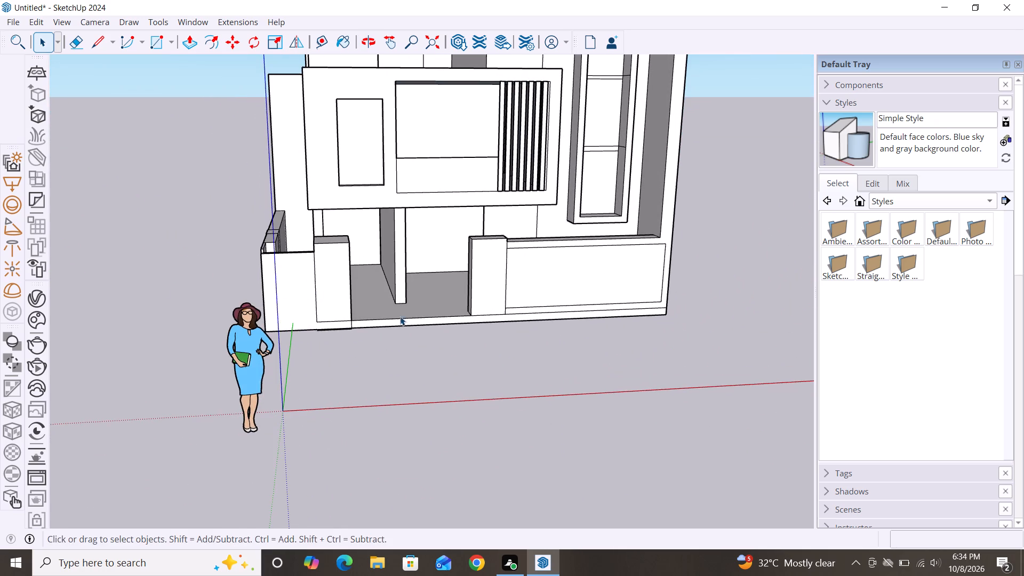
middle_click_drag(397, 312, 311, 331)
scroll(270, 242, "up", 12)
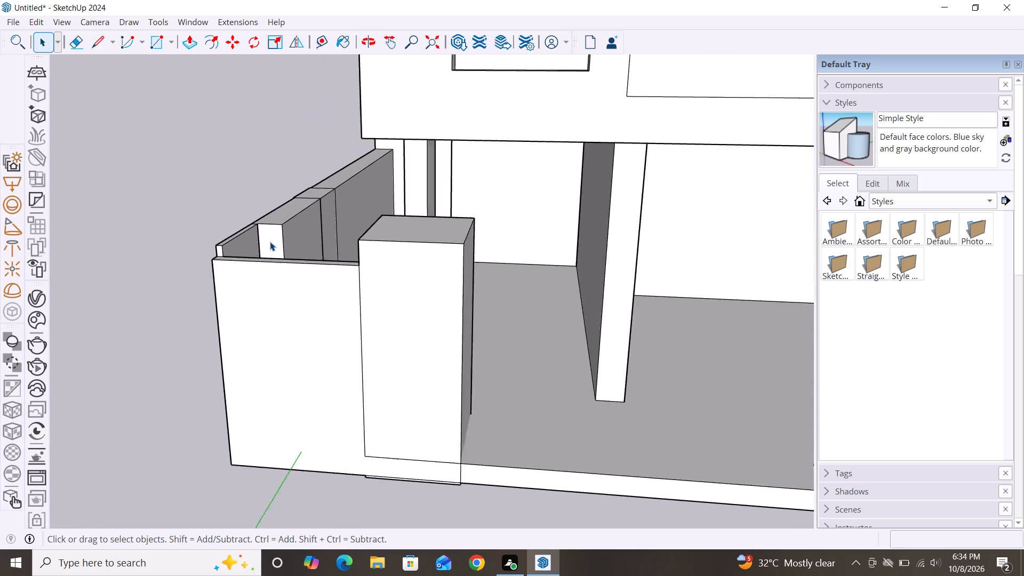
scroll(270, 242, "up", 4)
key("p")
left_click(217, 244)
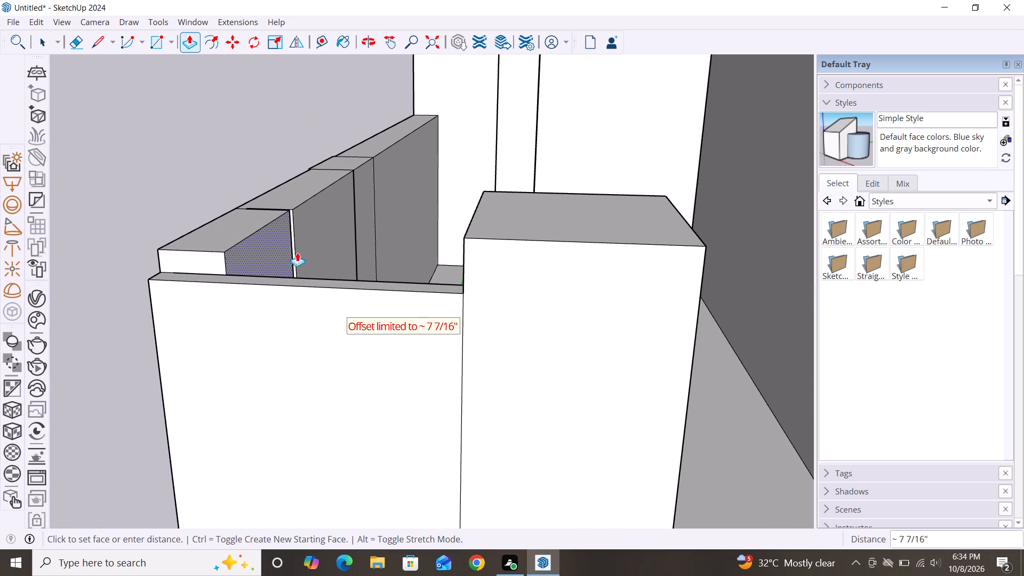
left_click(323, 223)
key("space")
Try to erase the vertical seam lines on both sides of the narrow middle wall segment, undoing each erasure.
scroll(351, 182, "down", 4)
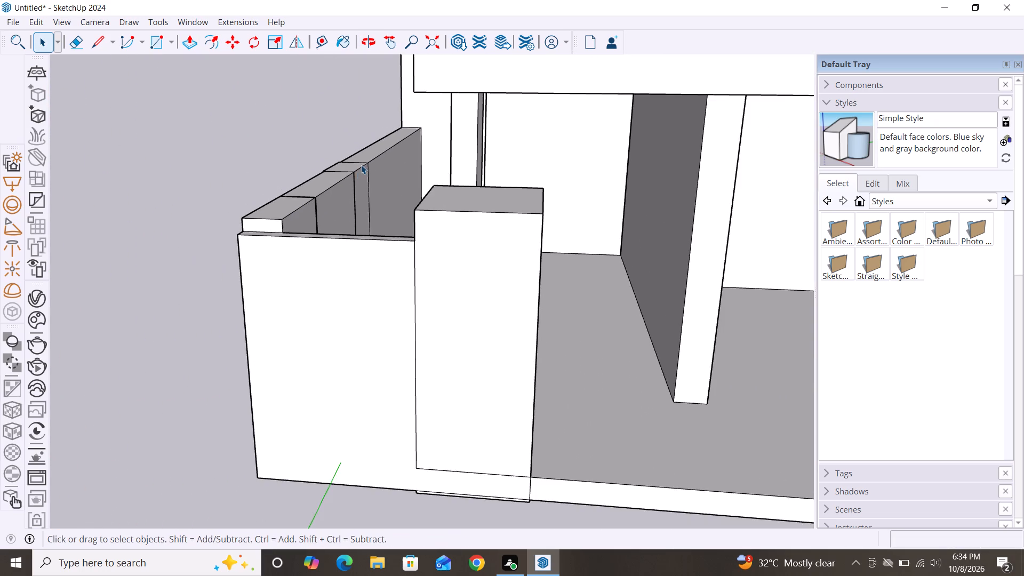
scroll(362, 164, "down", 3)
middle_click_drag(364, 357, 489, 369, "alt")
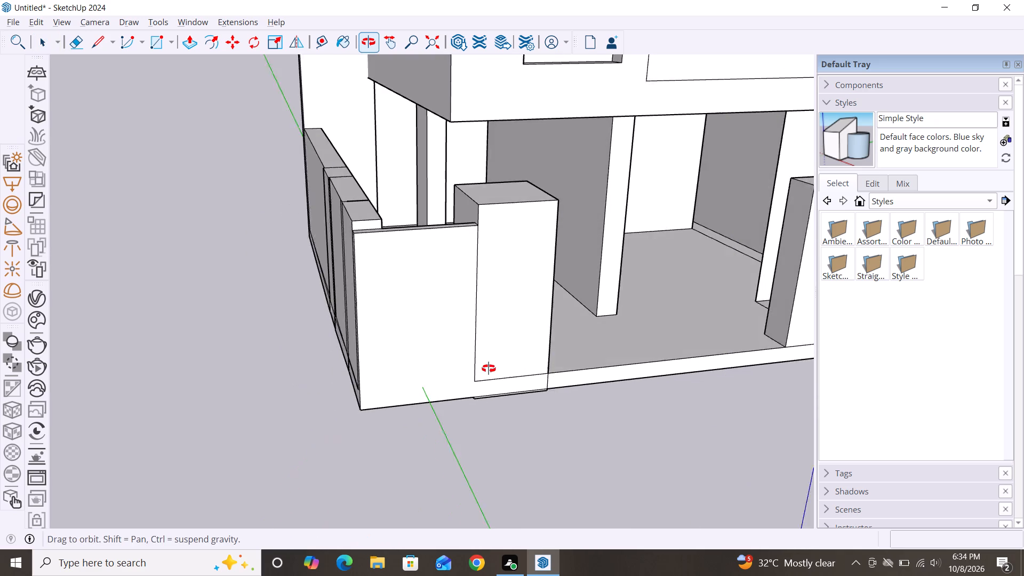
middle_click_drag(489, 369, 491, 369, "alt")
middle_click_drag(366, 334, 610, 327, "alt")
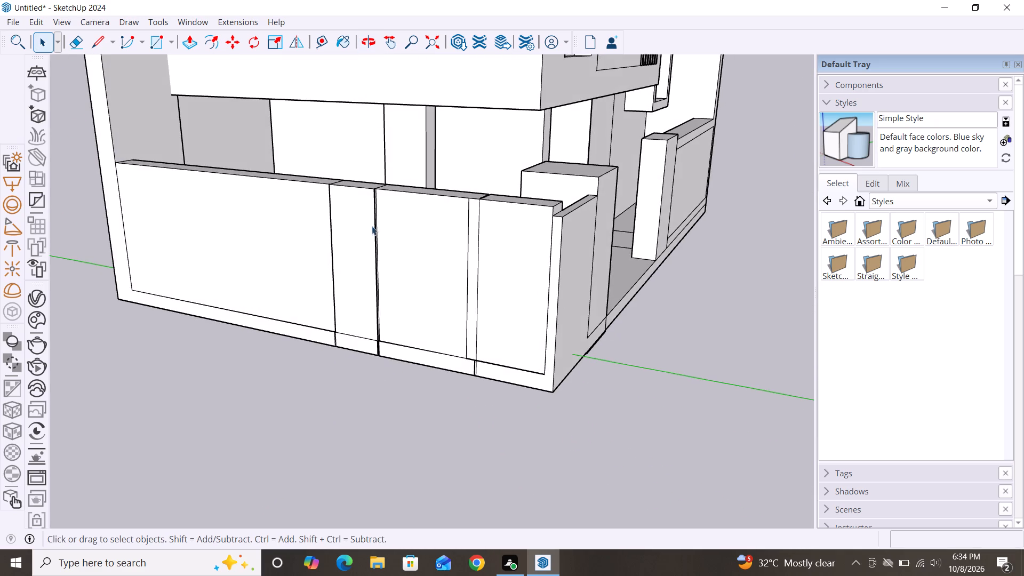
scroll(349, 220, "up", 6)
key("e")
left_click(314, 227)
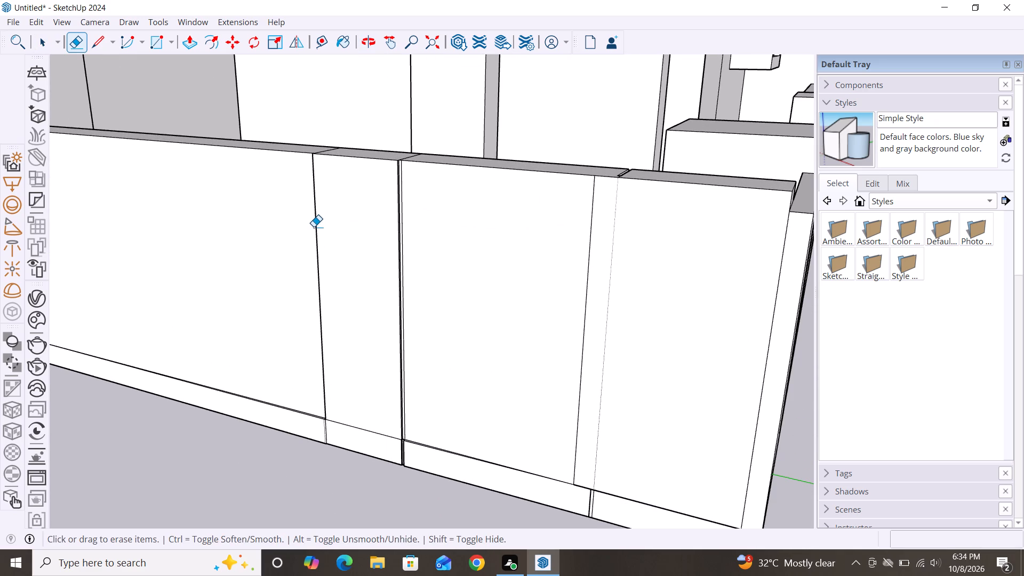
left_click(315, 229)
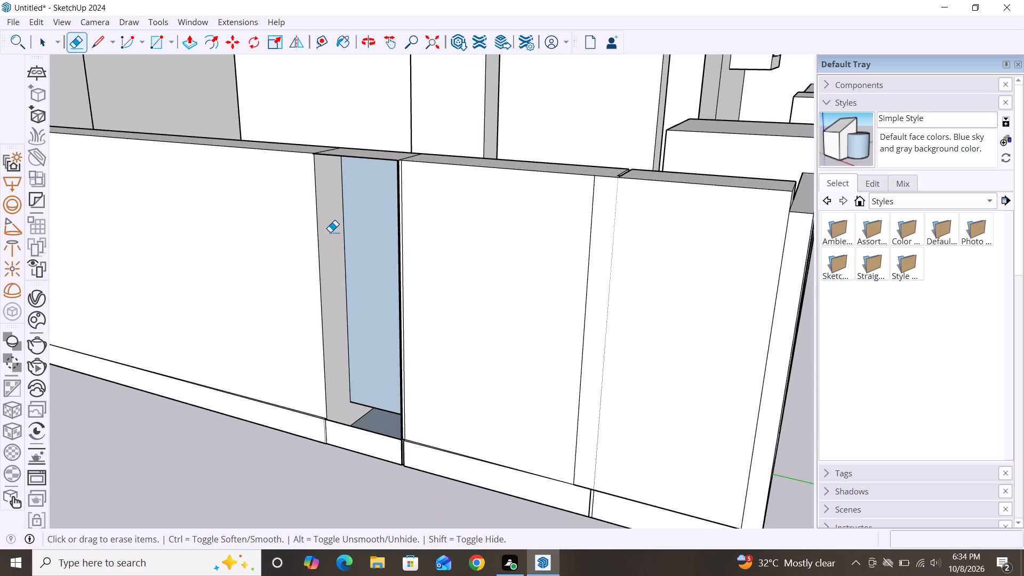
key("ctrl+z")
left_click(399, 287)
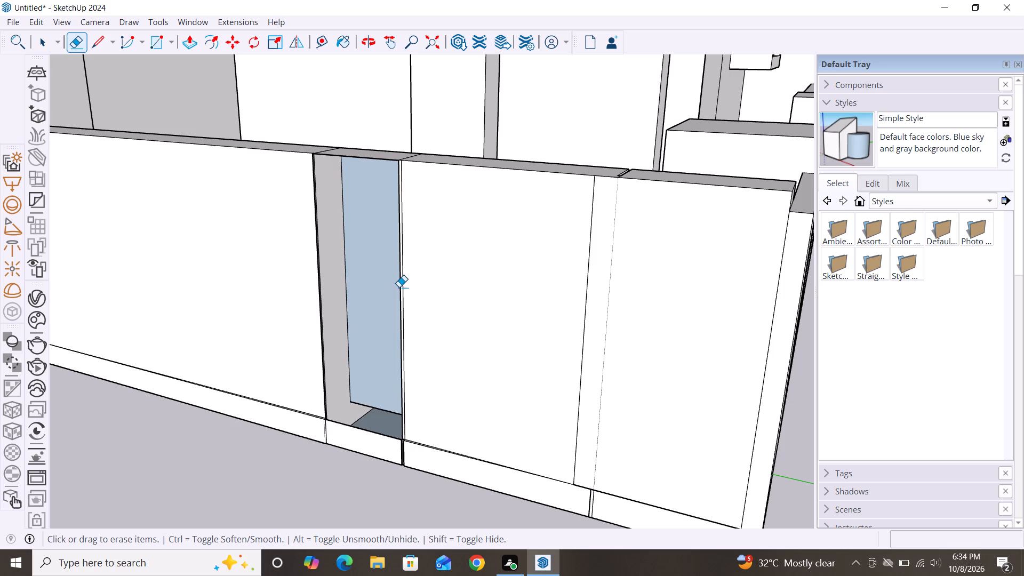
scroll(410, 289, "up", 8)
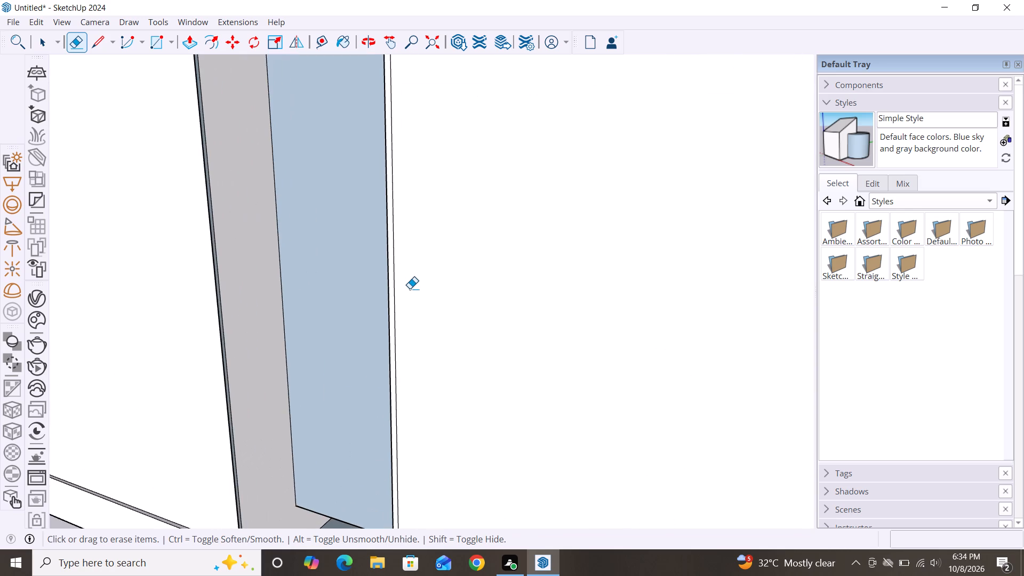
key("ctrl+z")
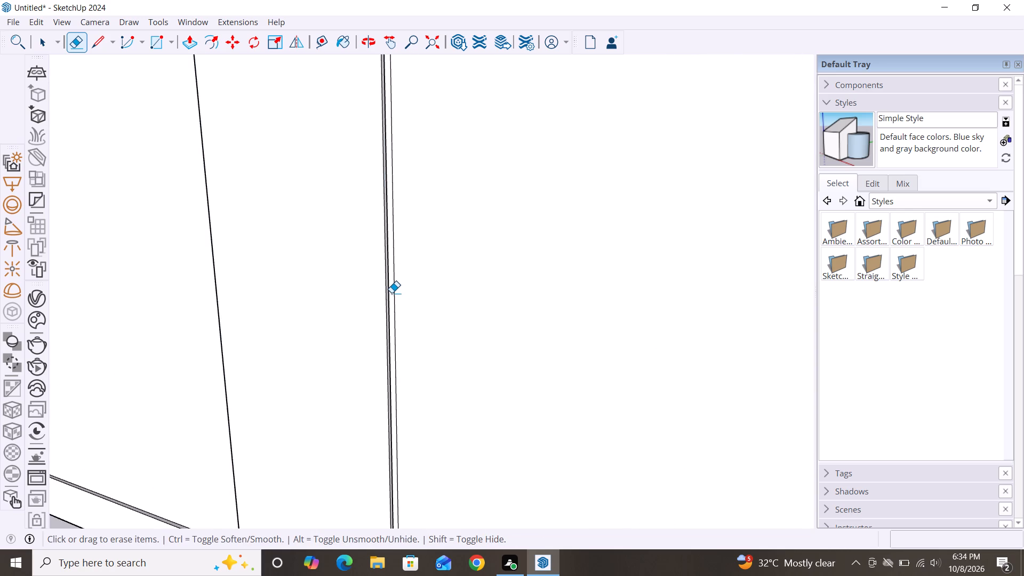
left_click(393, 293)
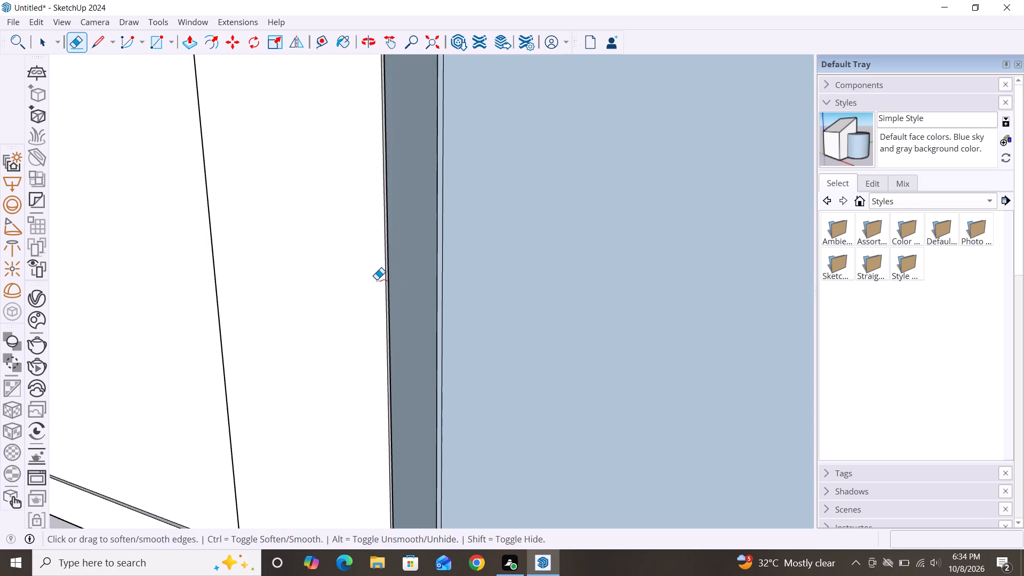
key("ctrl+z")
Erase the extra vertical line beside the seam between the last two wall segments near the corner.
scroll(333, 266, "down", 14)
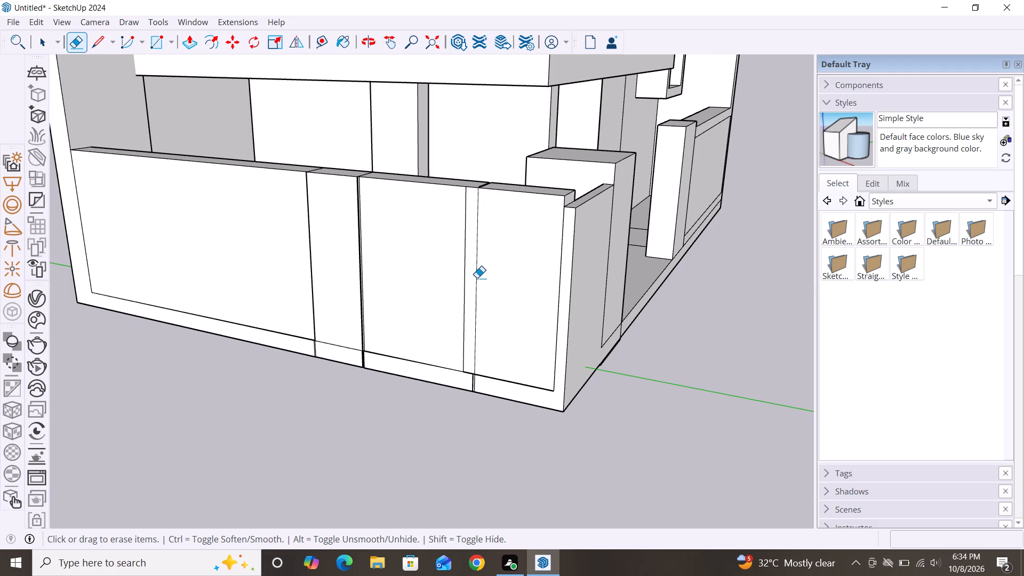
left_click(466, 273)
left_click(475, 274)
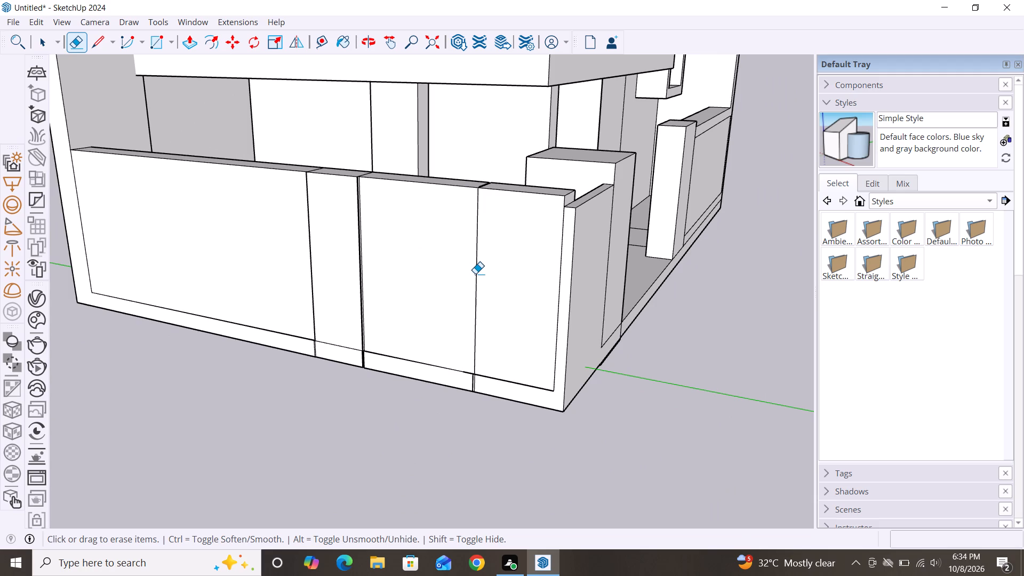
left_click(477, 274)
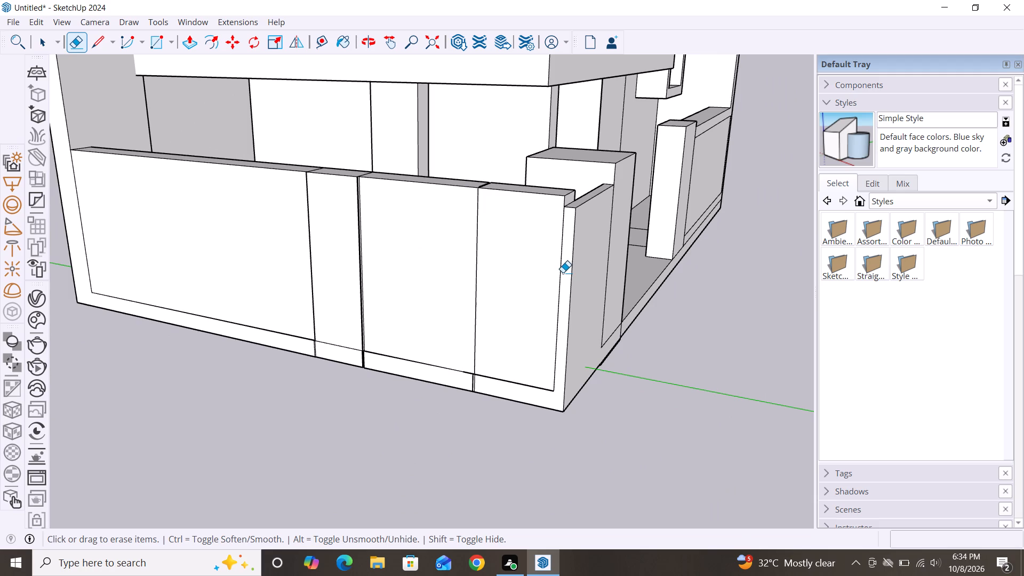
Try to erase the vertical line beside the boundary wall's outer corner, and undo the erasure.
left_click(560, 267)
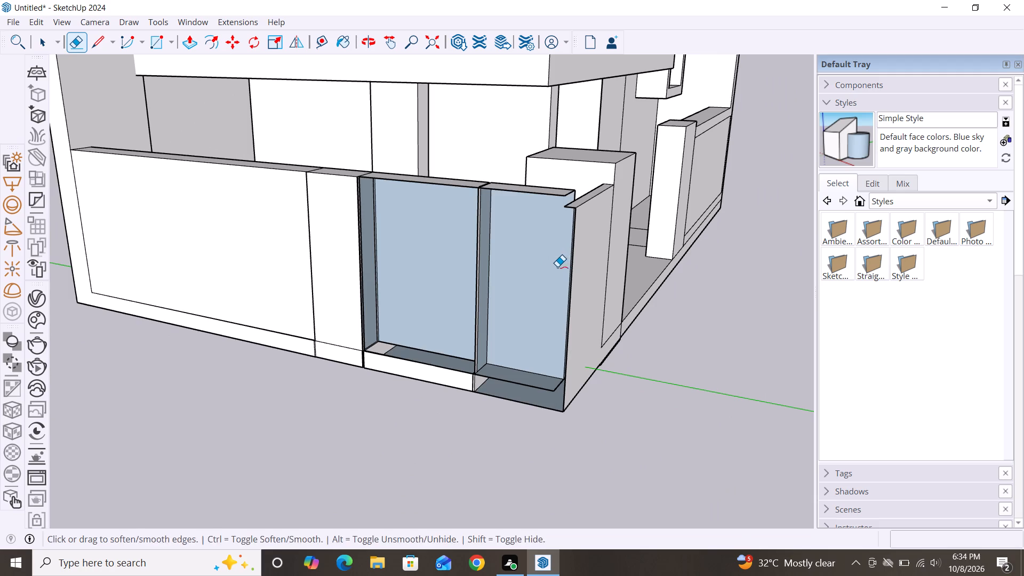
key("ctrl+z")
Push-pull the long front wall's top face down about 9/16", and lower it about another 2 9/16".
scroll(563, 267, "down", 8)
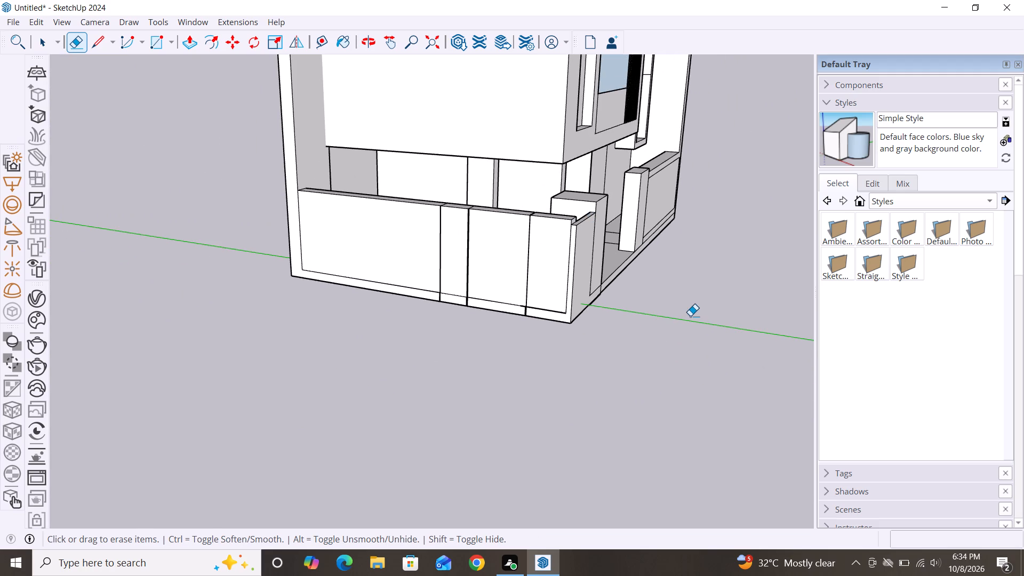
key("space")
middle_click_drag(645, 357, 393, 289, "alt")
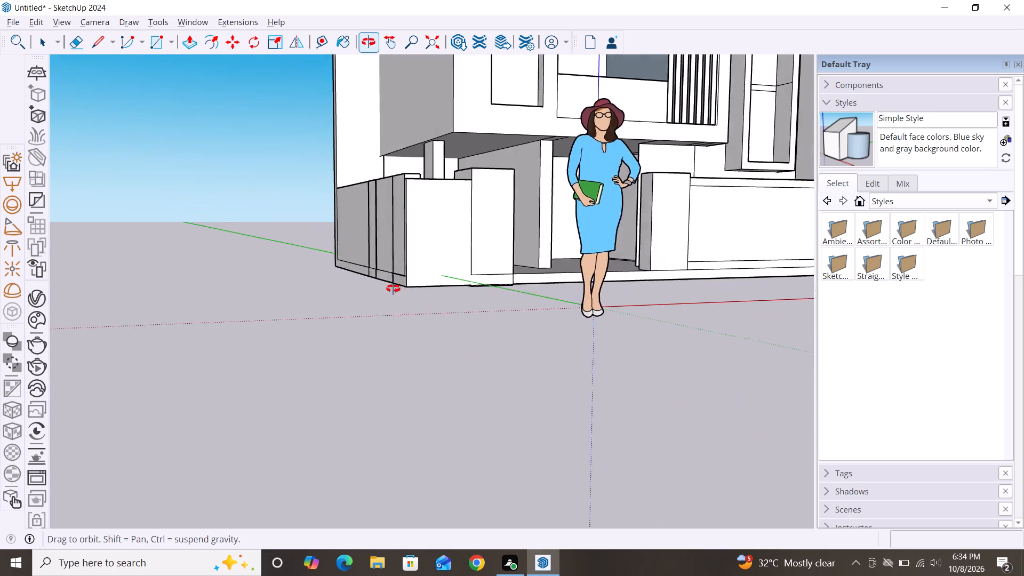
middle_click_drag(393, 289, 320, 353, "alt")
scroll(345, 286, "up", 3)
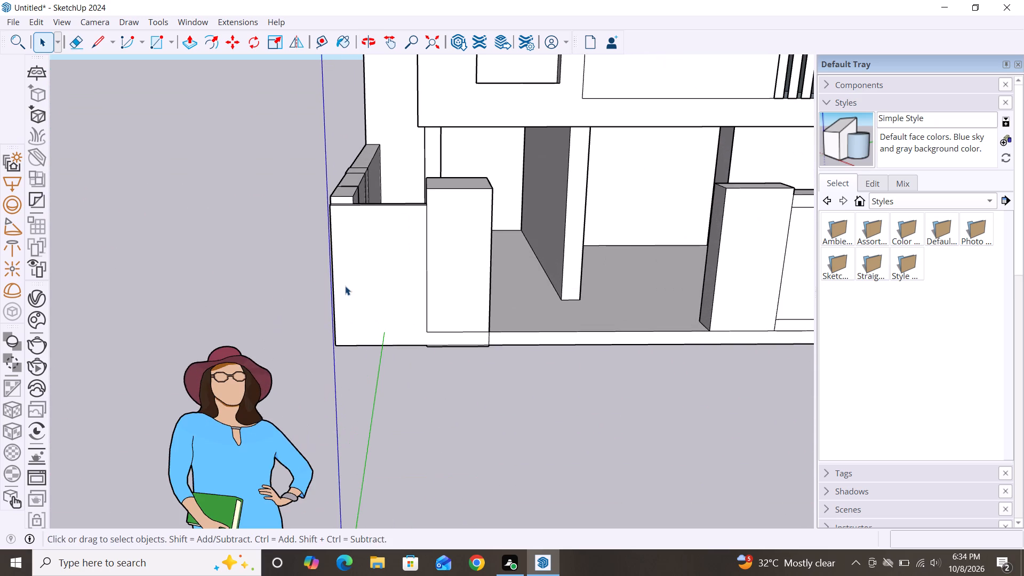
scroll(356, 280, "down", 8)
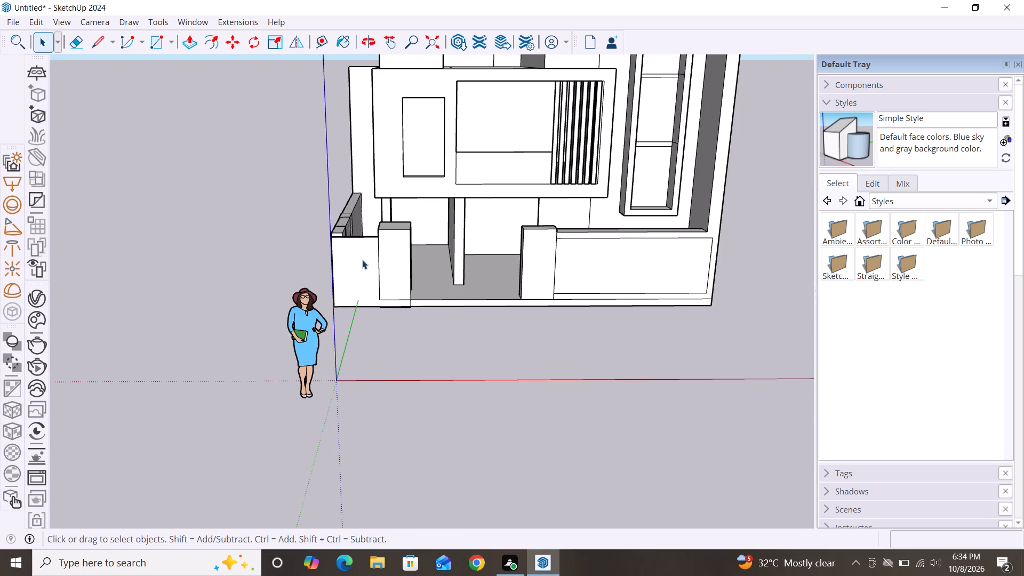
key("p")
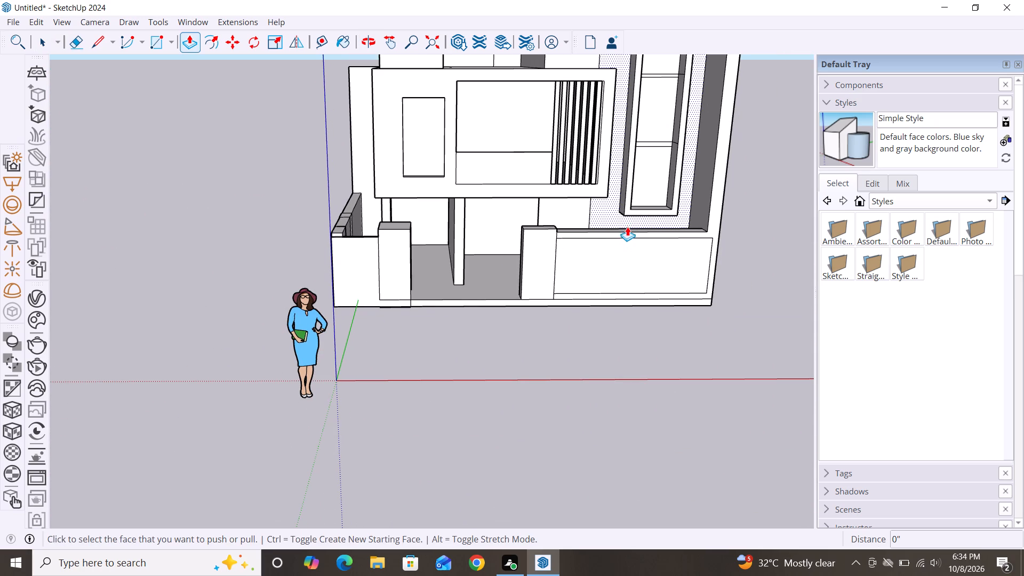
left_click(627, 230)
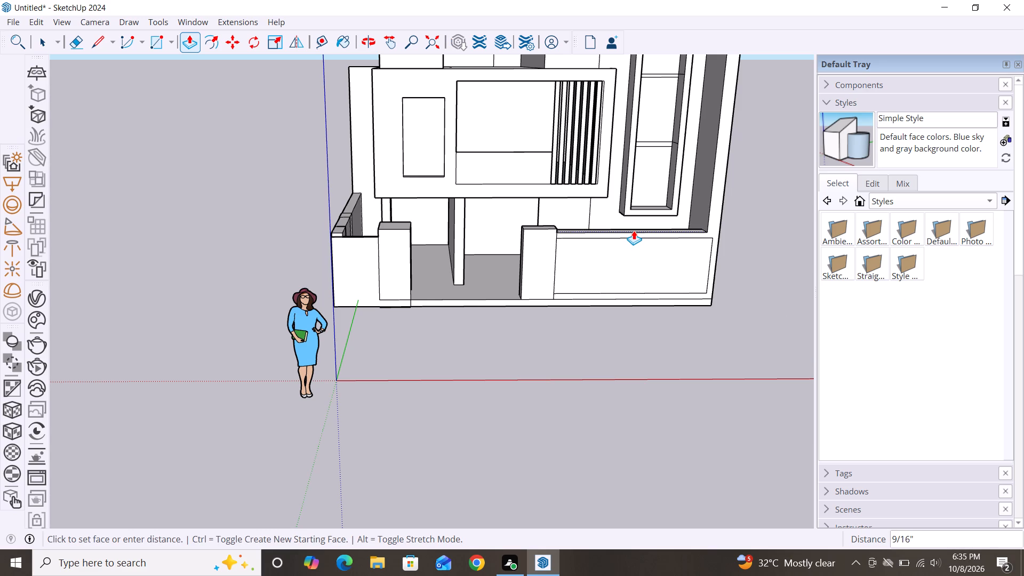
double_click(634, 230)
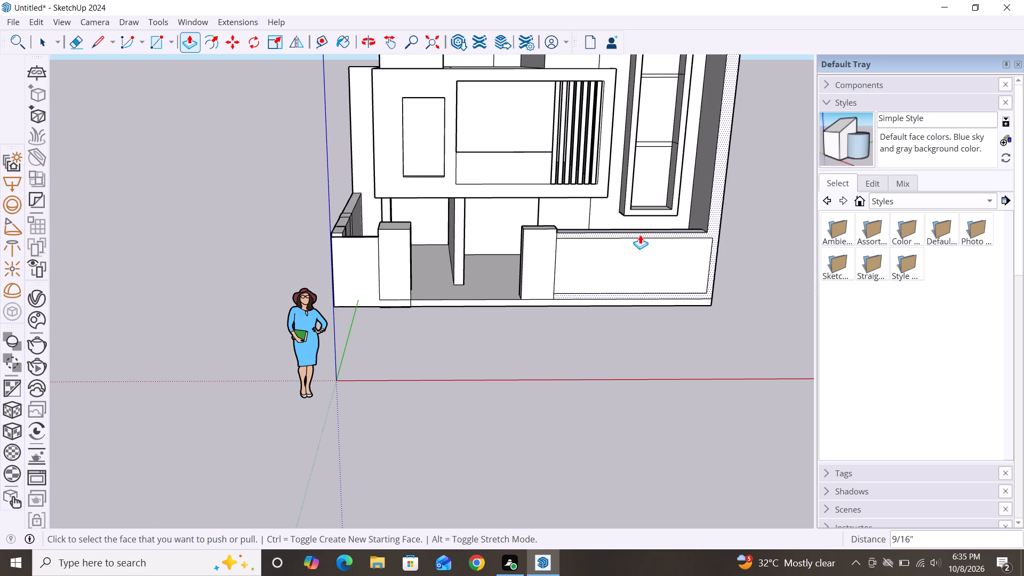
scroll(630, 269, "up", 8)
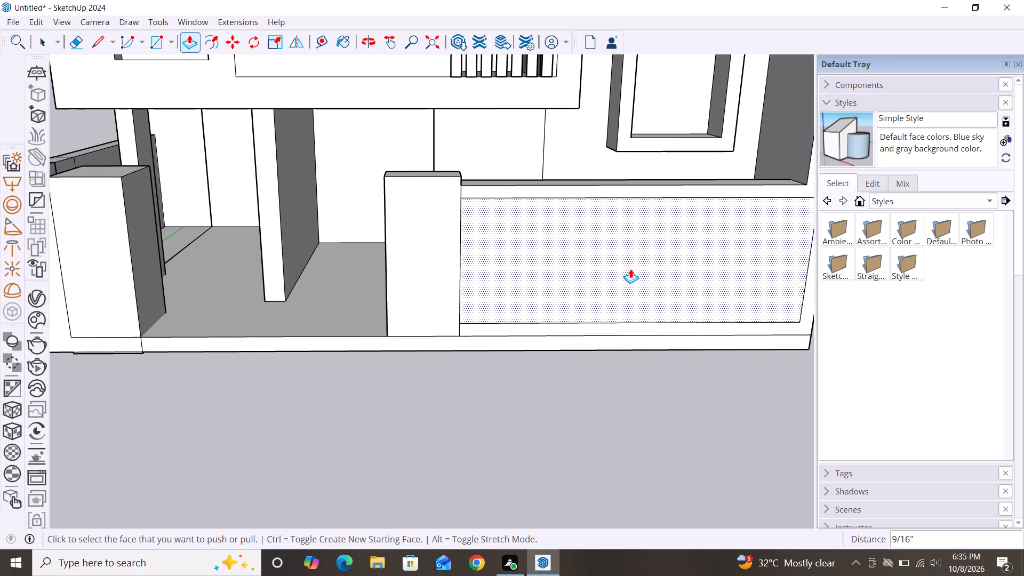
left_click(534, 183)
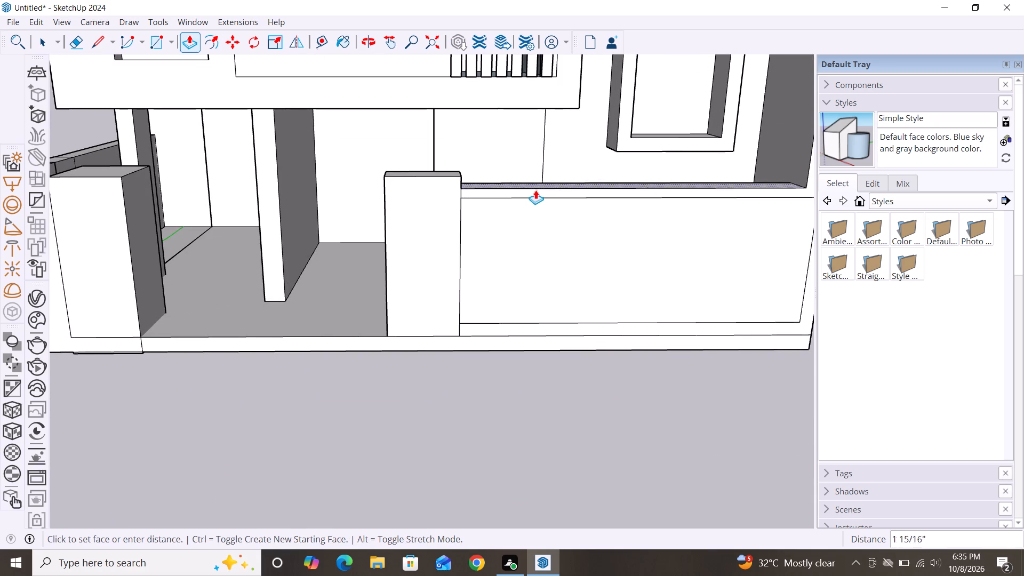
left_click(537, 190)
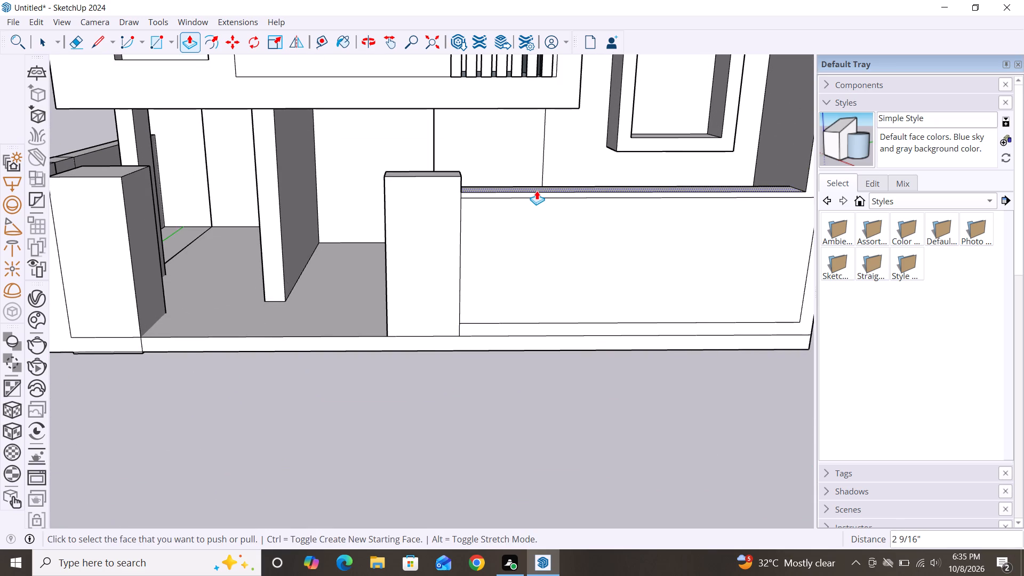
key("space")
Push-pull the top face of the short front wall beside the entrance pillar up 3", level with the side wall.
scroll(537, 190, "down", 8)
scroll(586, 159, "down", 3)
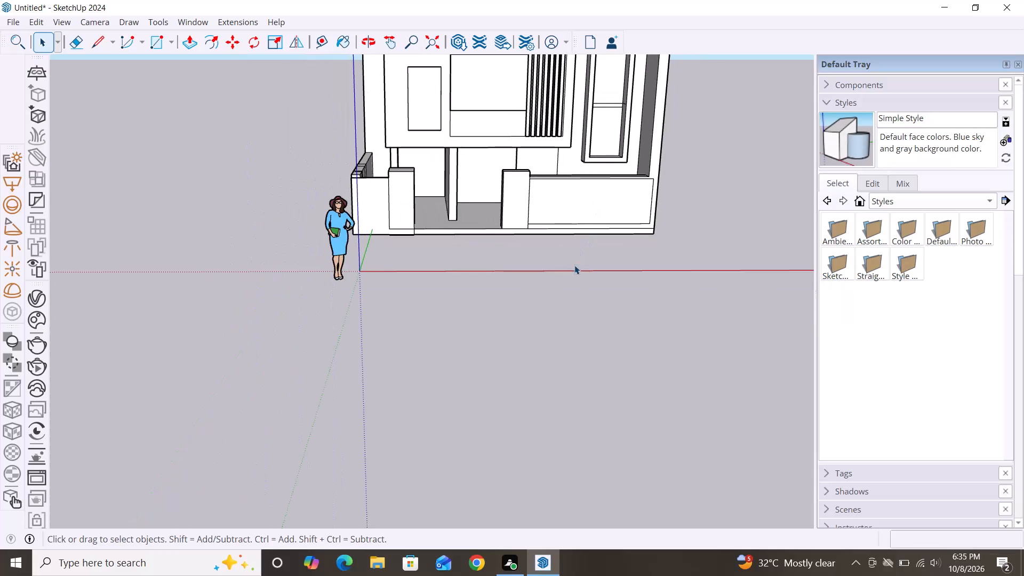
scroll(572, 275, "down", 2)
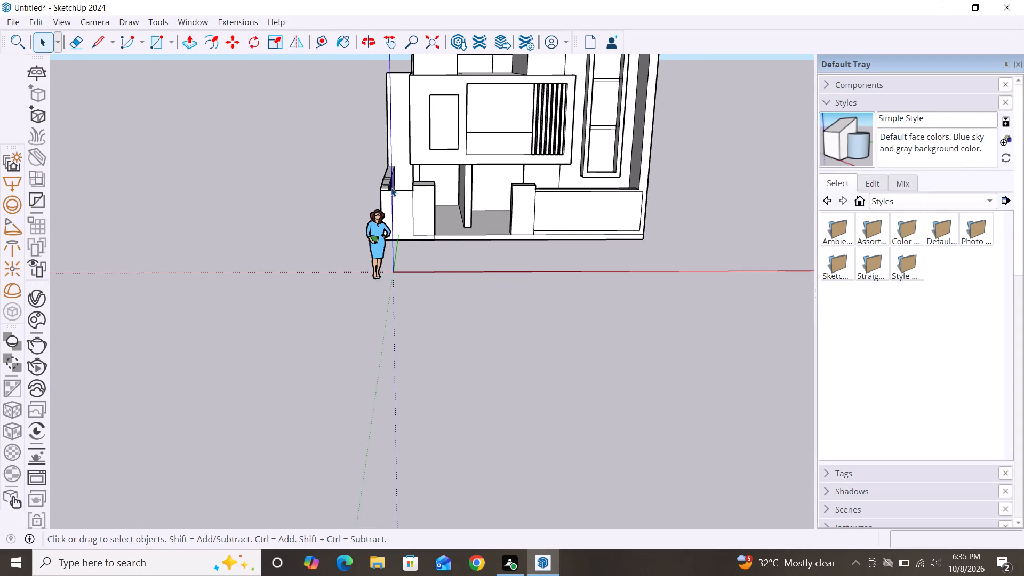
scroll(391, 187, "up", 9)
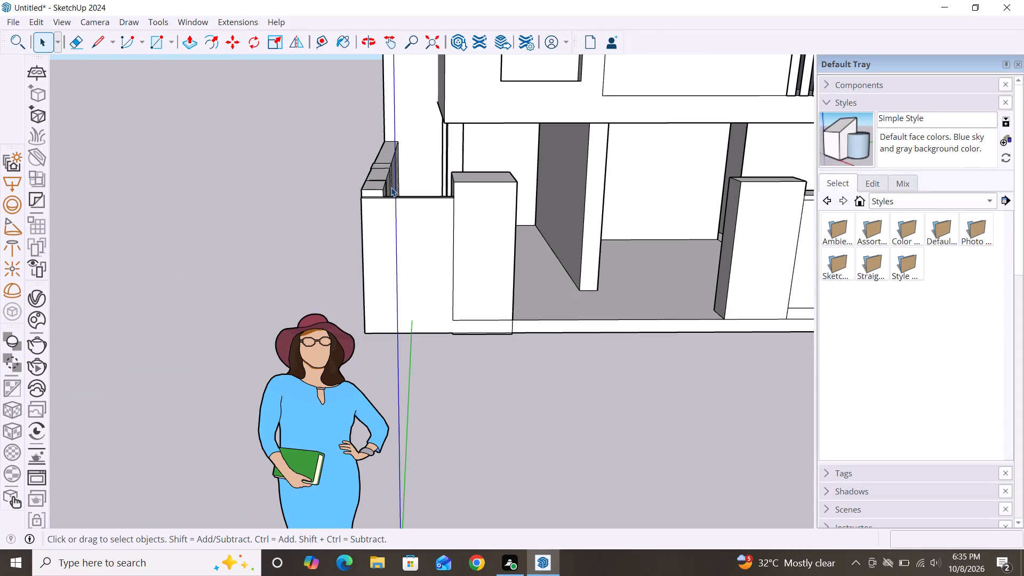
key("p")
scroll(420, 194, "up", 6)
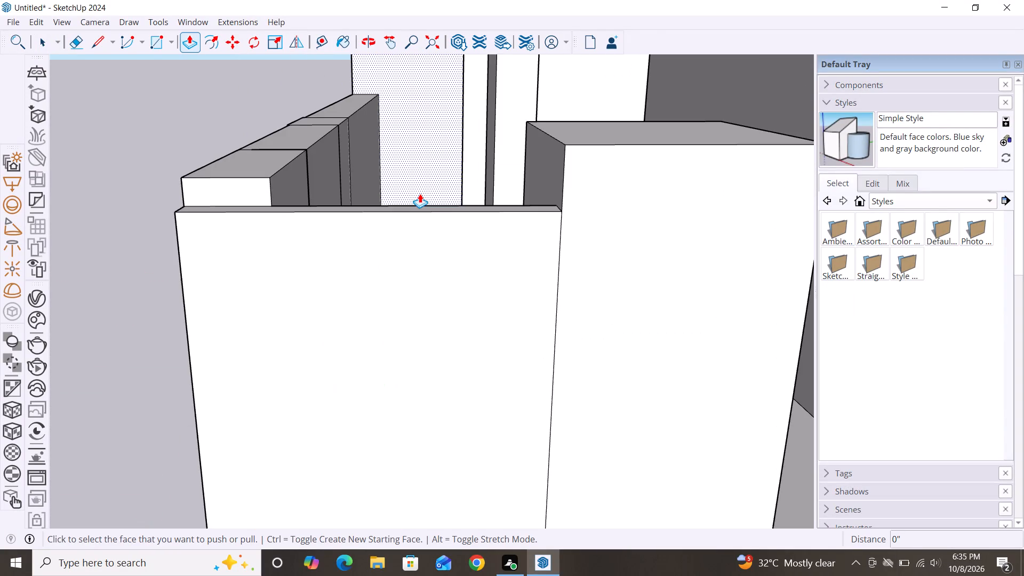
left_click(433, 209)
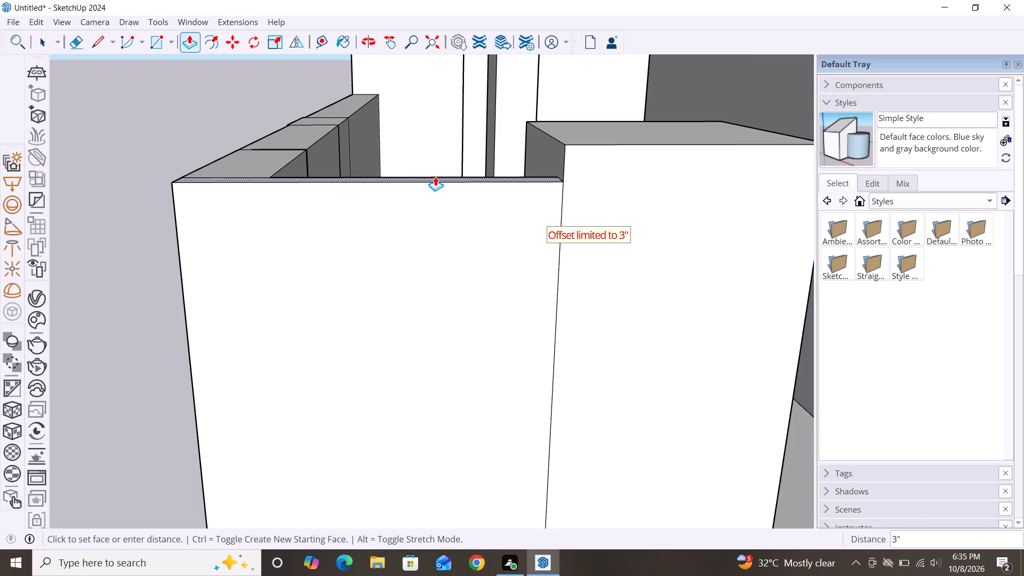
left_click(435, 177)
key("space")
Move the upper horizontal panel line on the long front wall down about 3 1/16".
scroll(410, 149, "down", 9)
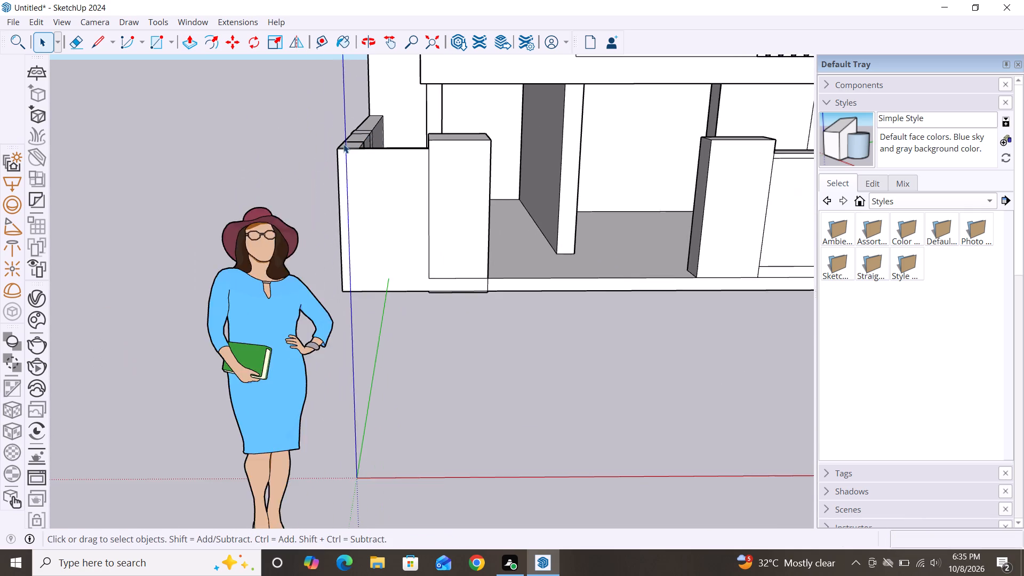
scroll(343, 144, "down", 2)
scroll(283, 125, "down", 7)
scroll(498, 306, "down", 3)
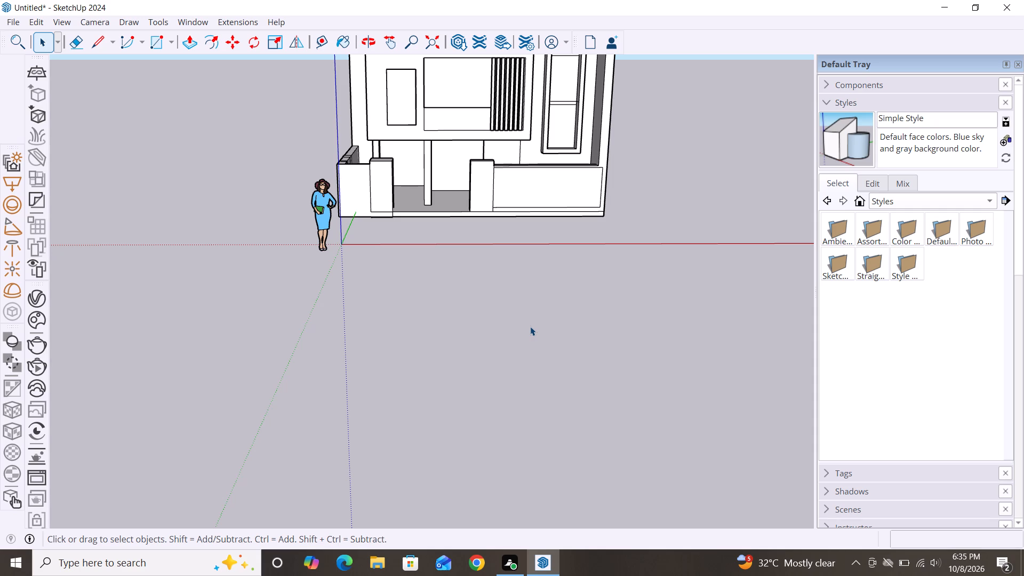
scroll(556, 167, "up", 1)
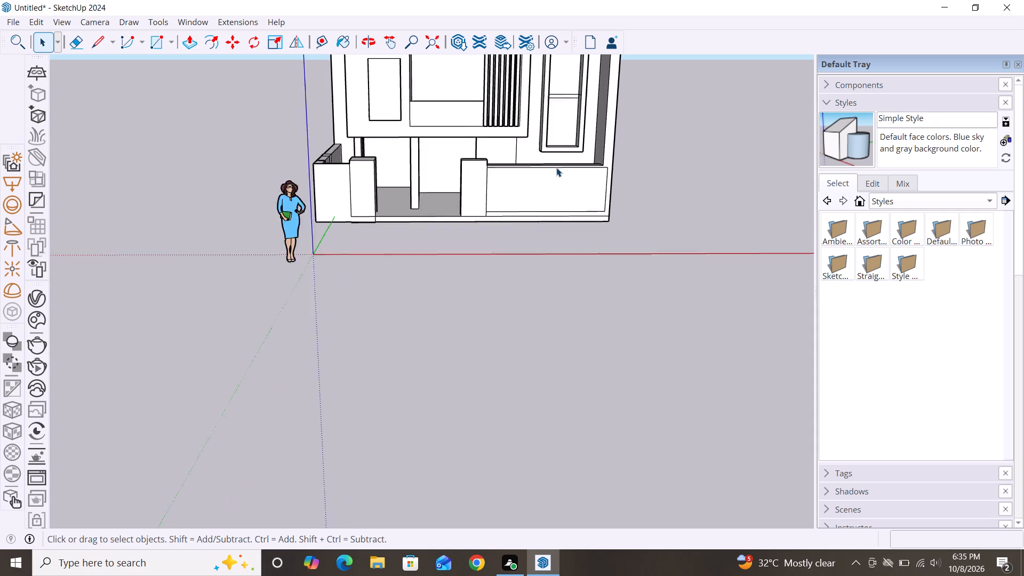
scroll(556, 167, "up", 11)
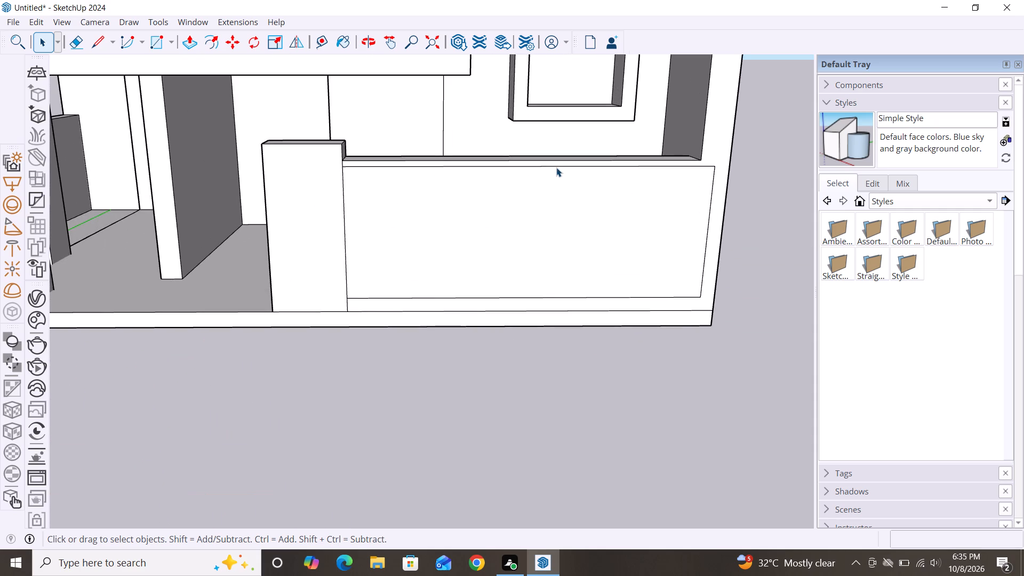
left_click(556, 167)
key("m")
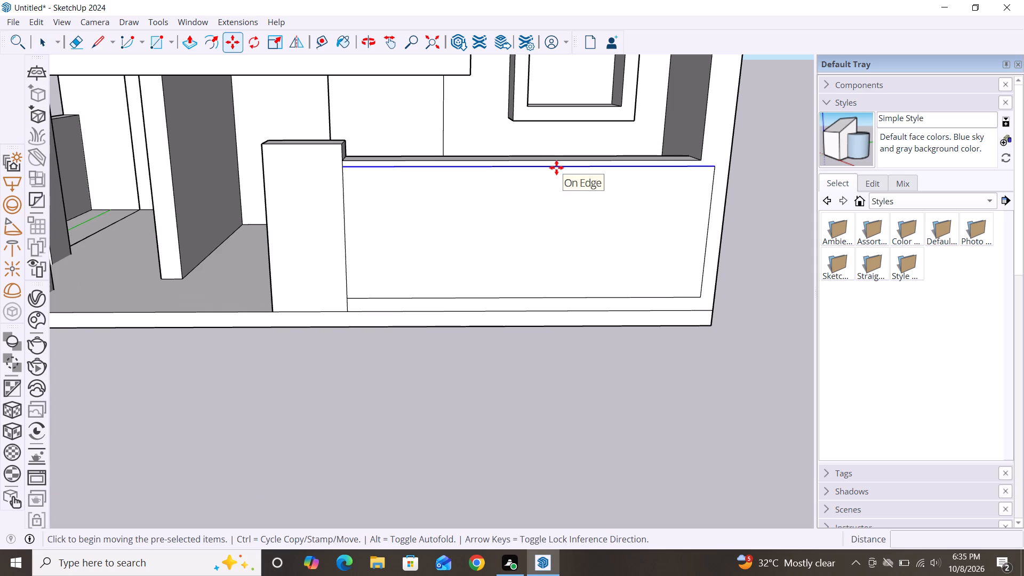
left_click(714, 169)
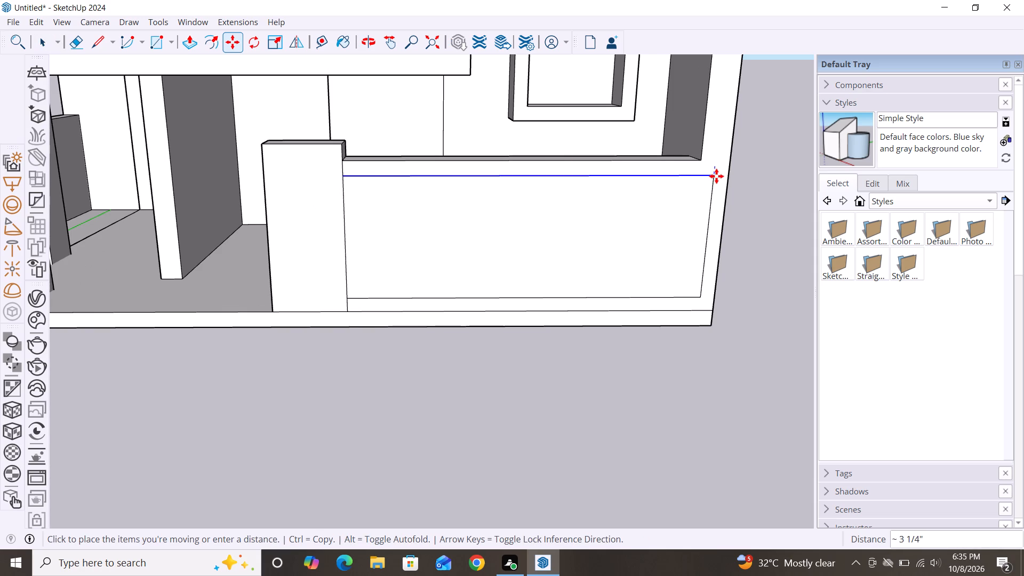
left_click(716, 175)
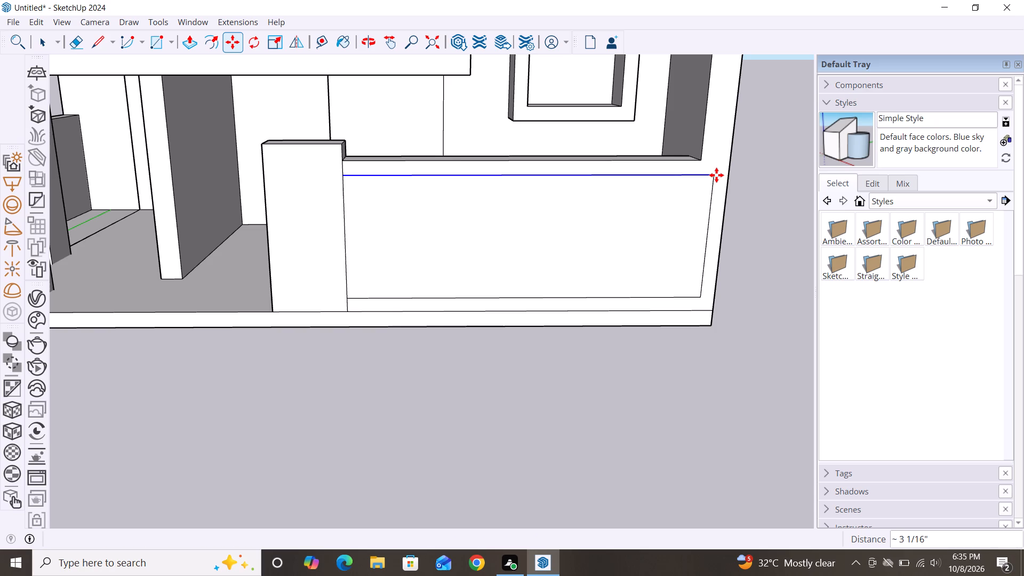
key("space")
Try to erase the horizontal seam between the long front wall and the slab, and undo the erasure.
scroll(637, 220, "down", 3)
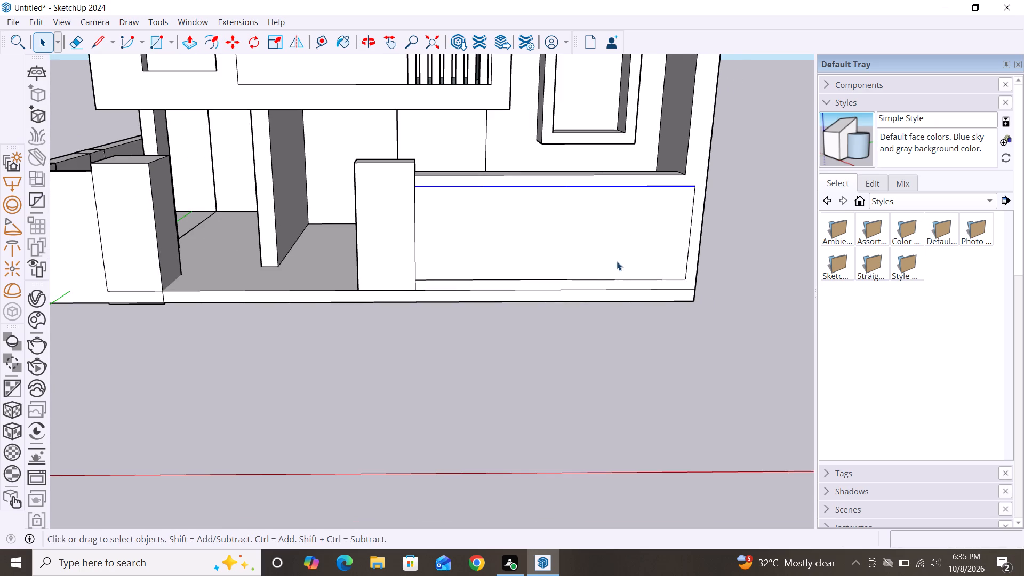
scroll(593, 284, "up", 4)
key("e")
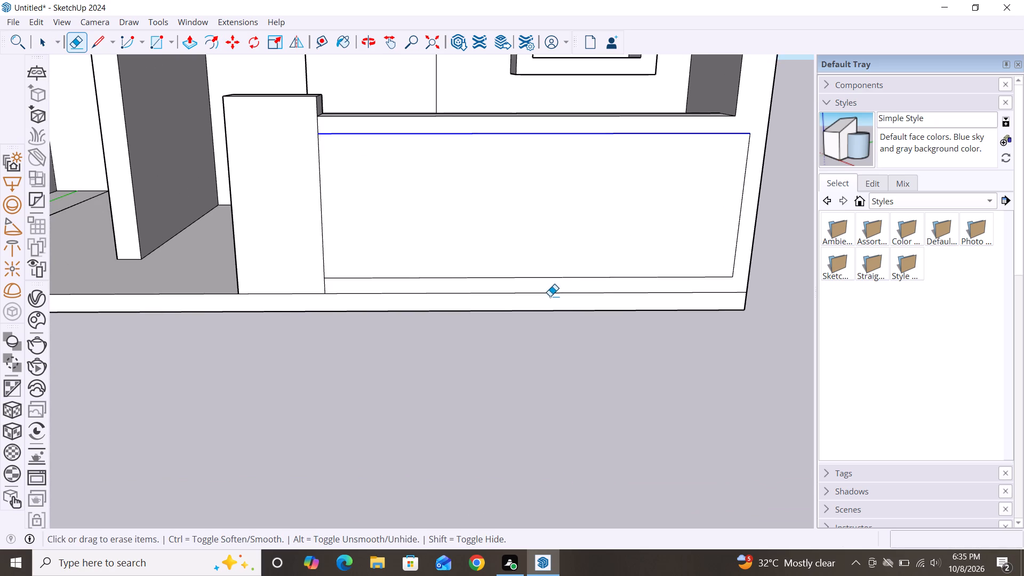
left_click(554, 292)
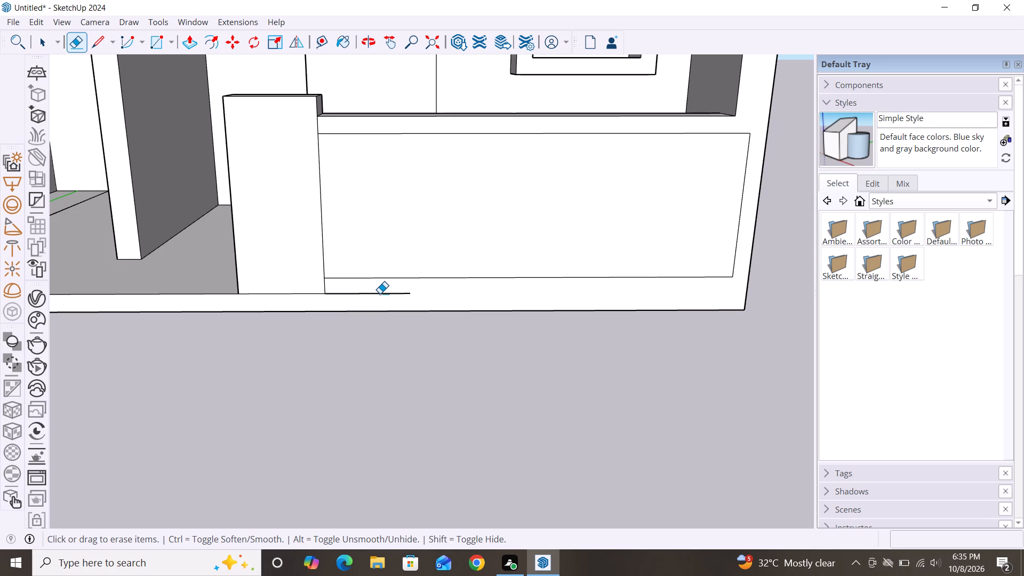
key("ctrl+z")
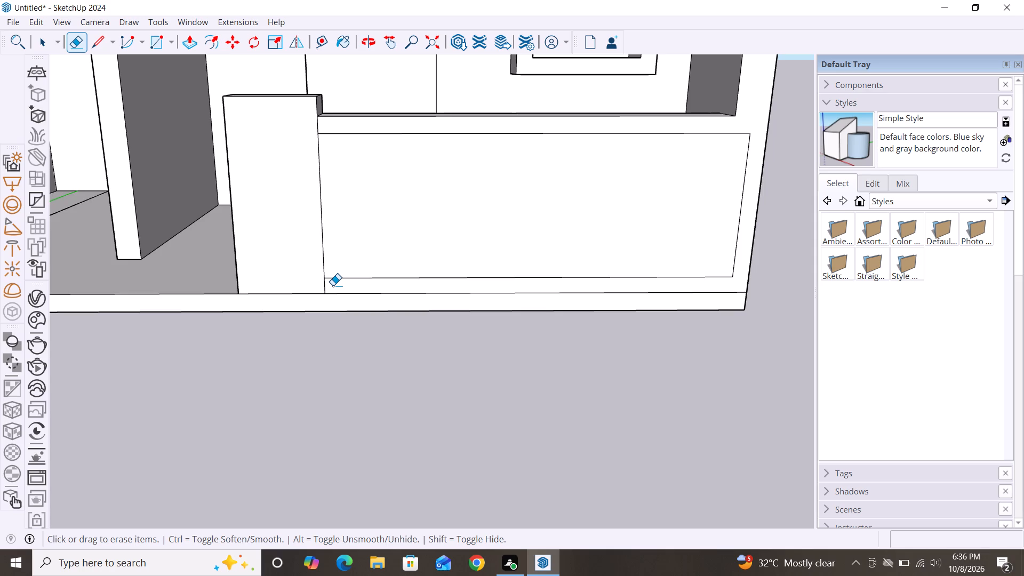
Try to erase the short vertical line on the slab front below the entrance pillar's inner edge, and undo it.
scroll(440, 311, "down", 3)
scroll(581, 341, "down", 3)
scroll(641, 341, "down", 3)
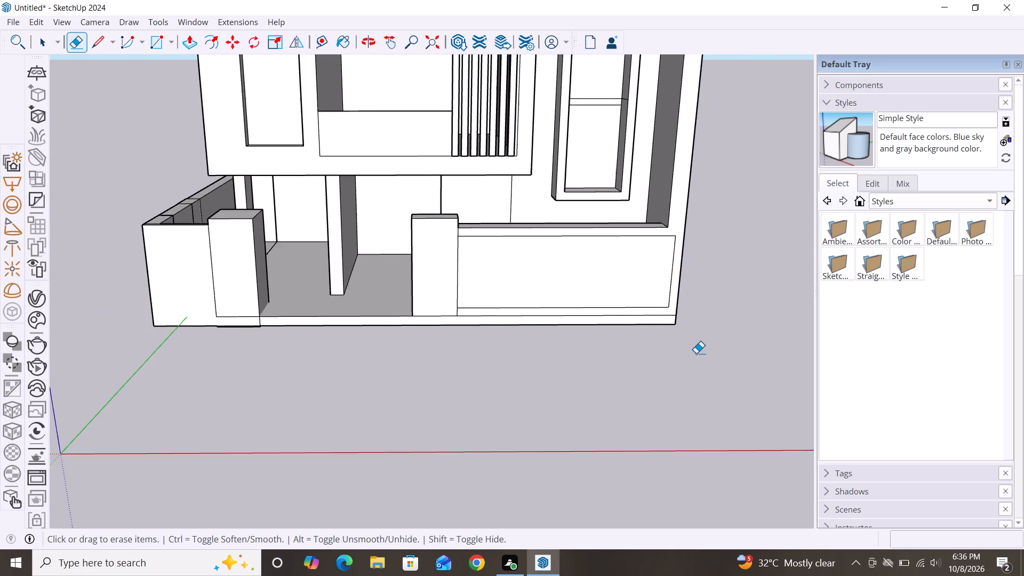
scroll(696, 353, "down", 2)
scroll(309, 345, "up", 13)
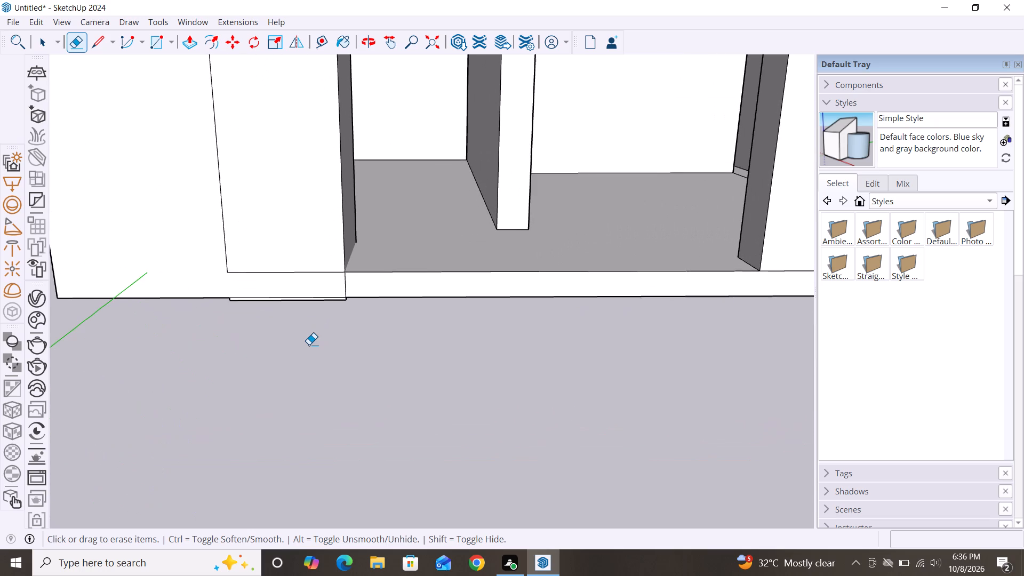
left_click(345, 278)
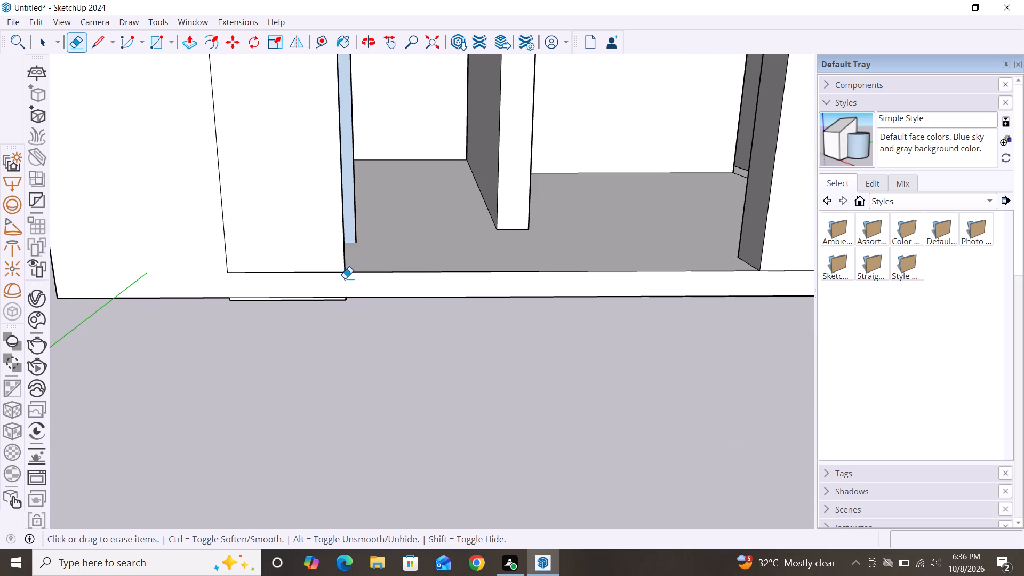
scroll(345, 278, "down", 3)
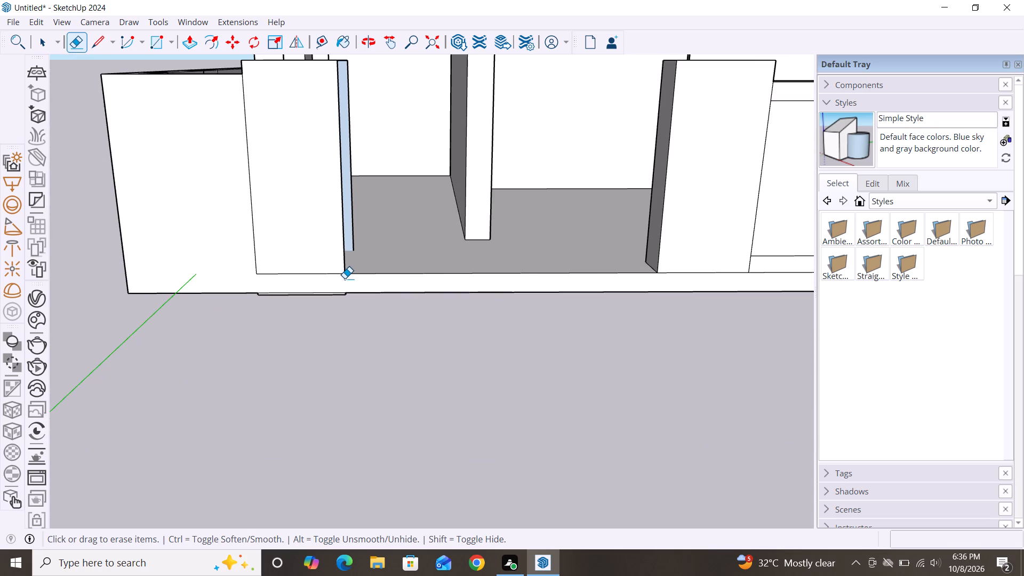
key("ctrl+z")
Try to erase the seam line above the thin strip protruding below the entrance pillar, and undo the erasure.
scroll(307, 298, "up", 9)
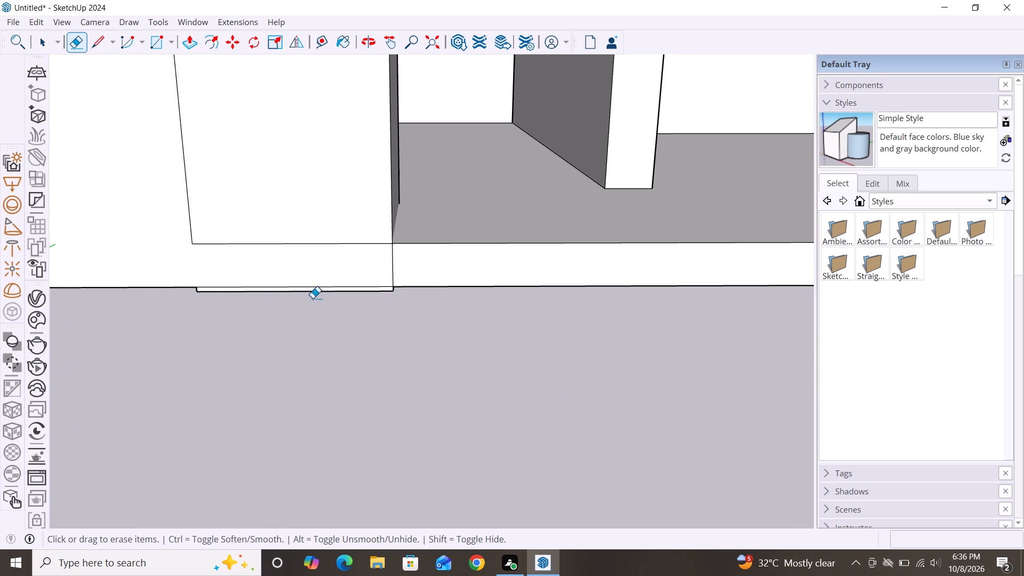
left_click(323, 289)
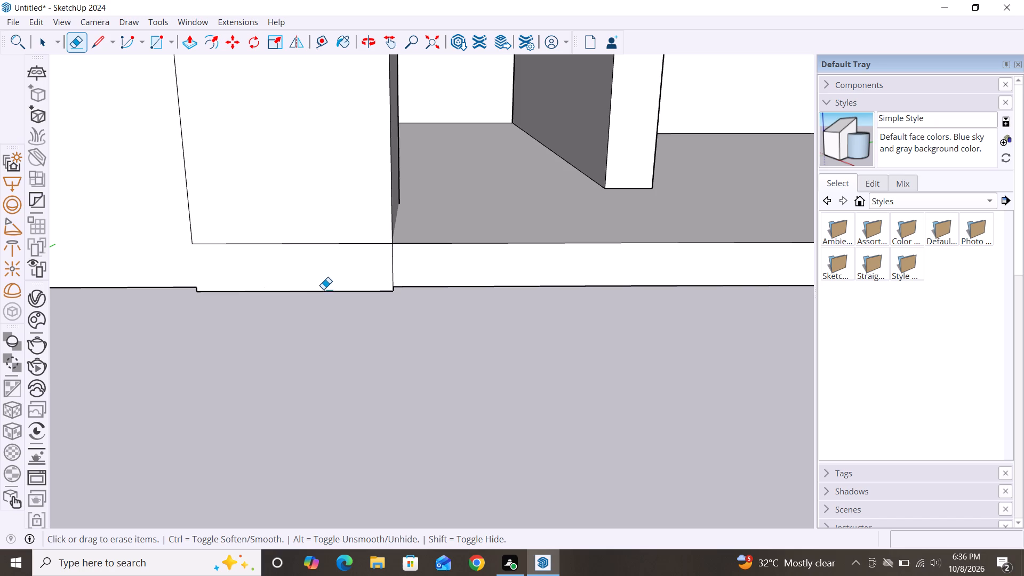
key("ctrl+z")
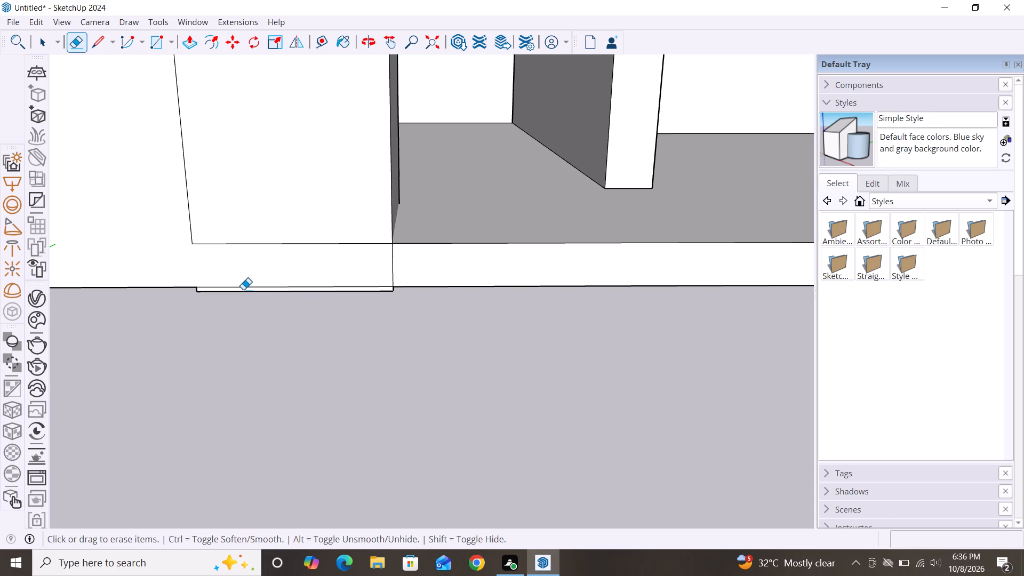
Erase the bottom edge of the thin strip protruding beneath the slab front at the entrance pillar.
left_click(243, 291)
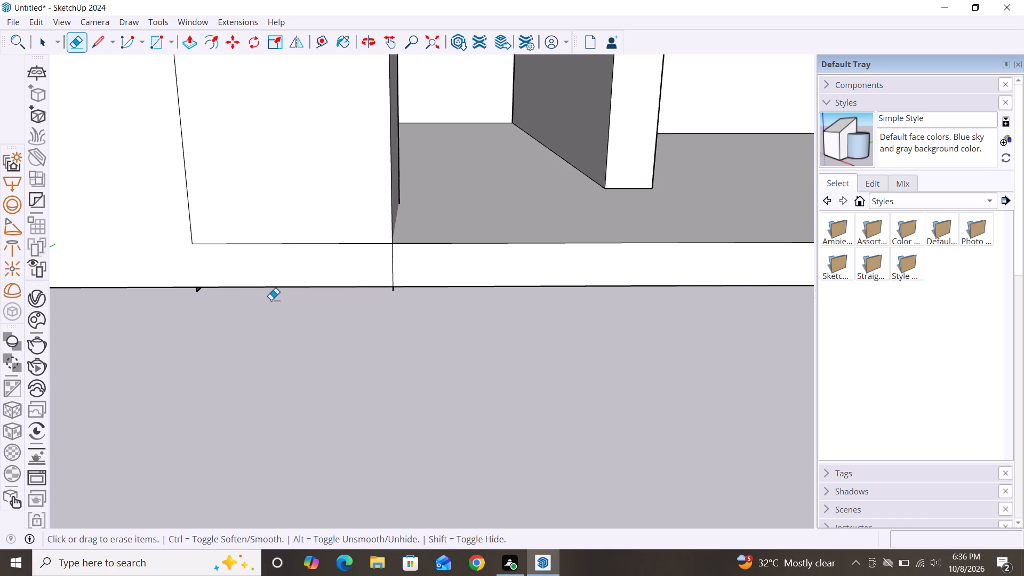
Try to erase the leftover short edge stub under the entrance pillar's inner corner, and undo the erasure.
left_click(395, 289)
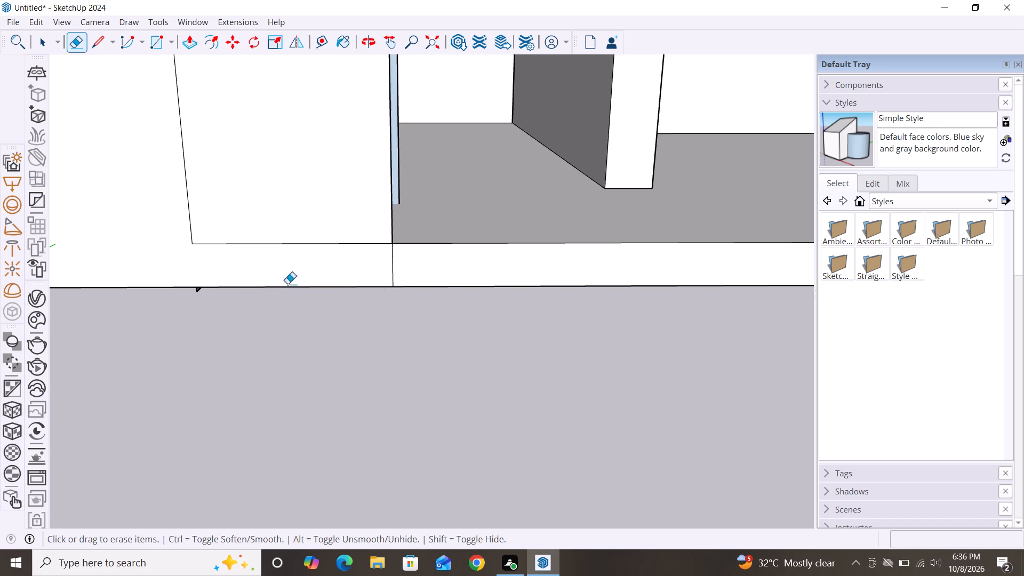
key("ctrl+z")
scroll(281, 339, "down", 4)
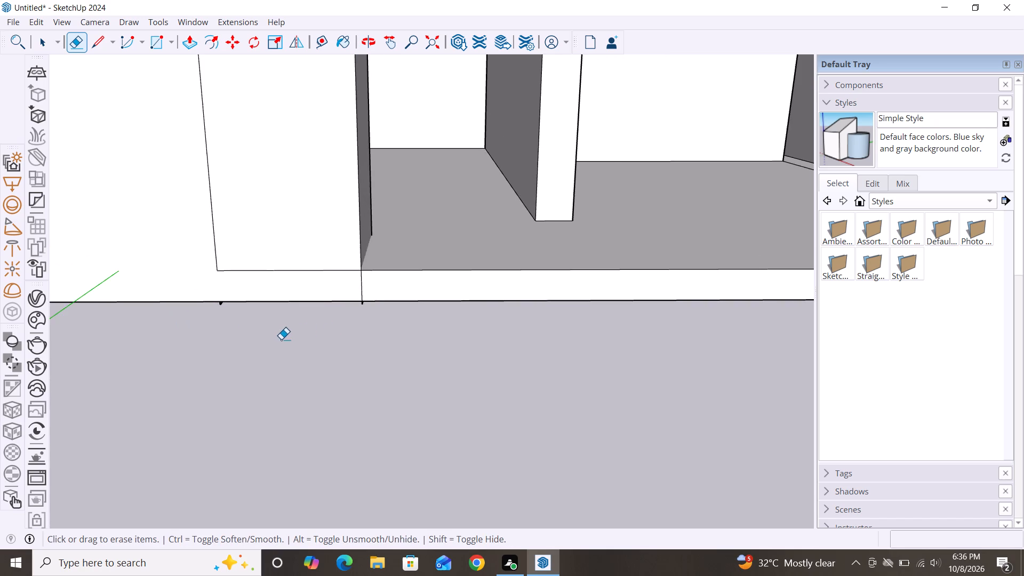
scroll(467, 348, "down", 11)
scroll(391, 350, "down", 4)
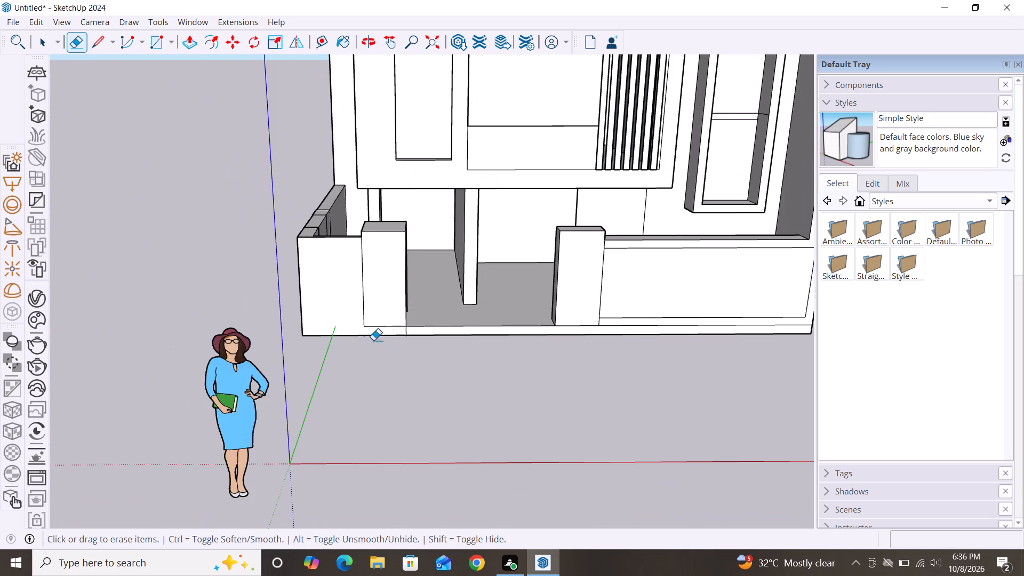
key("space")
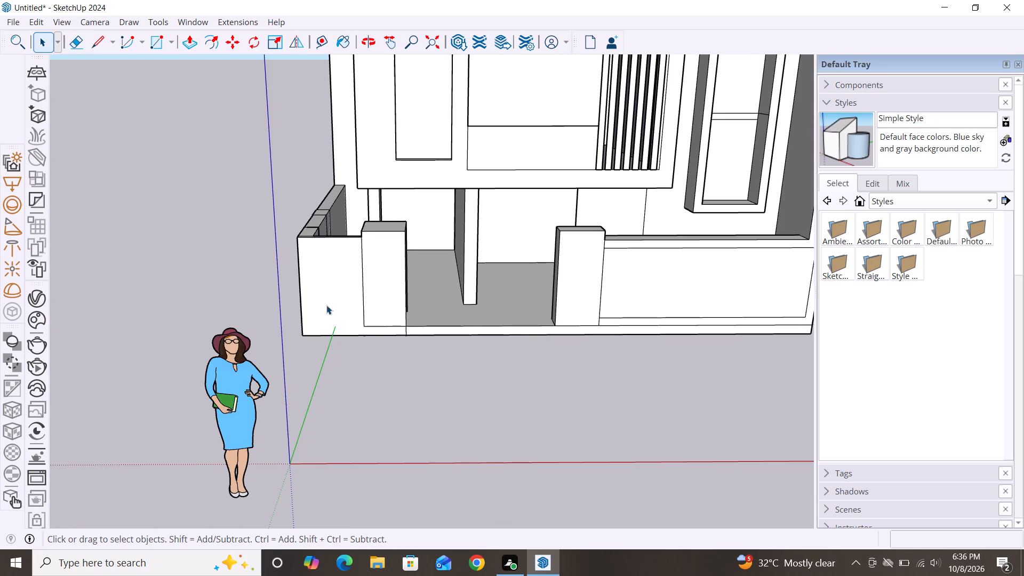
Examine the house's front facade and the boundary wall from several angles and distances.
scroll(293, 324, "down", 3)
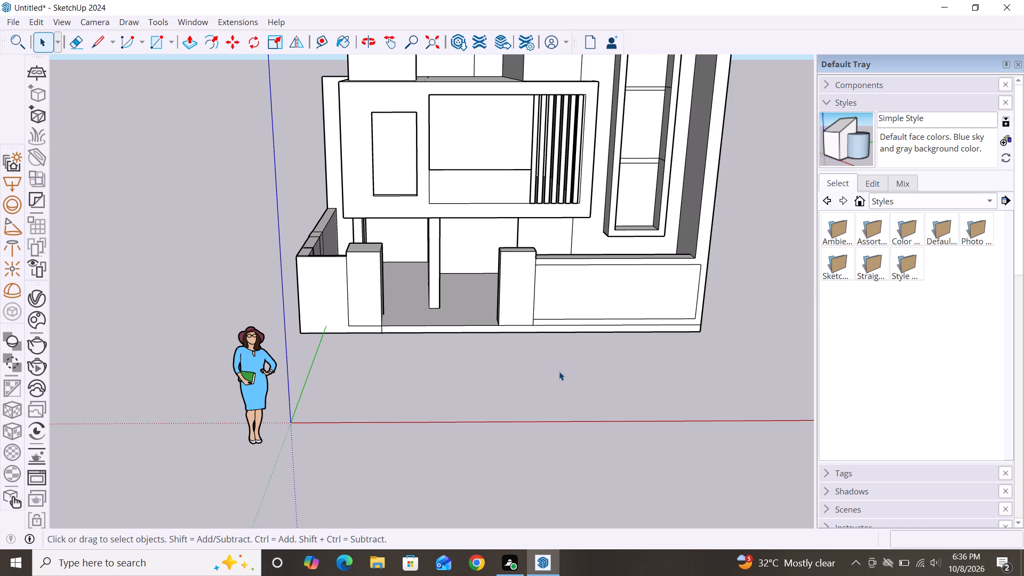
scroll(572, 389, "down", 6)
middle_click_drag(595, 389, 594, 277)
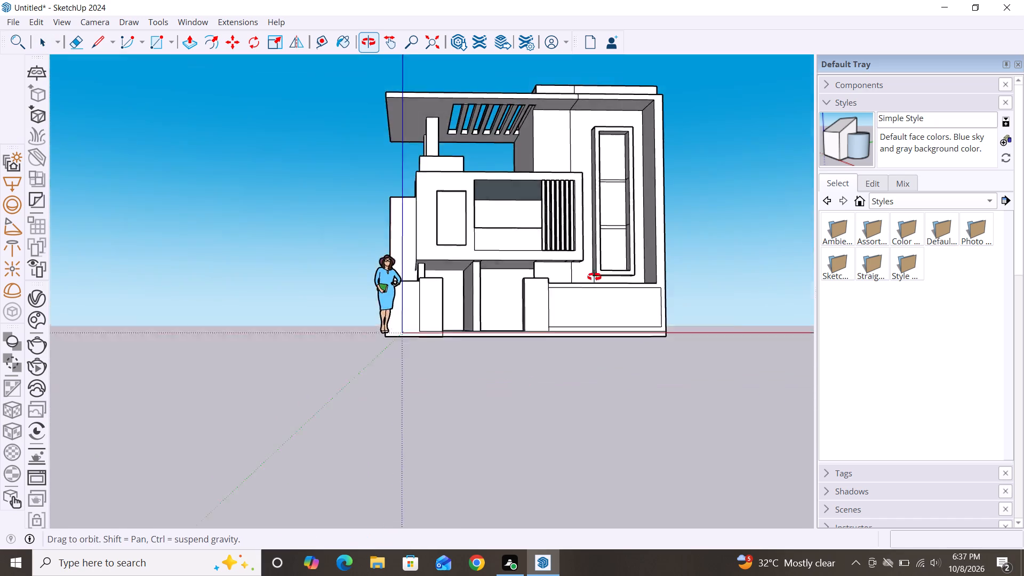
middle_click_drag(594, 277, 533, 293)
scroll(600, 347, "up", 2)
middle_click_drag(634, 395, 722, 453)
scroll(619, 335, "up", 3)
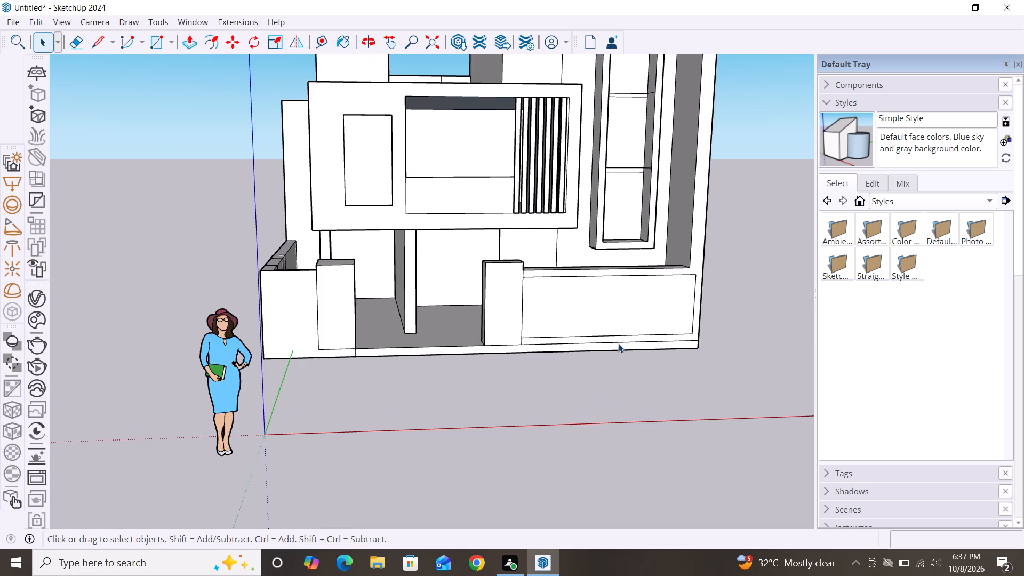
scroll(618, 346, "down", 2)
middle_click_drag(626, 359, 563, 365)
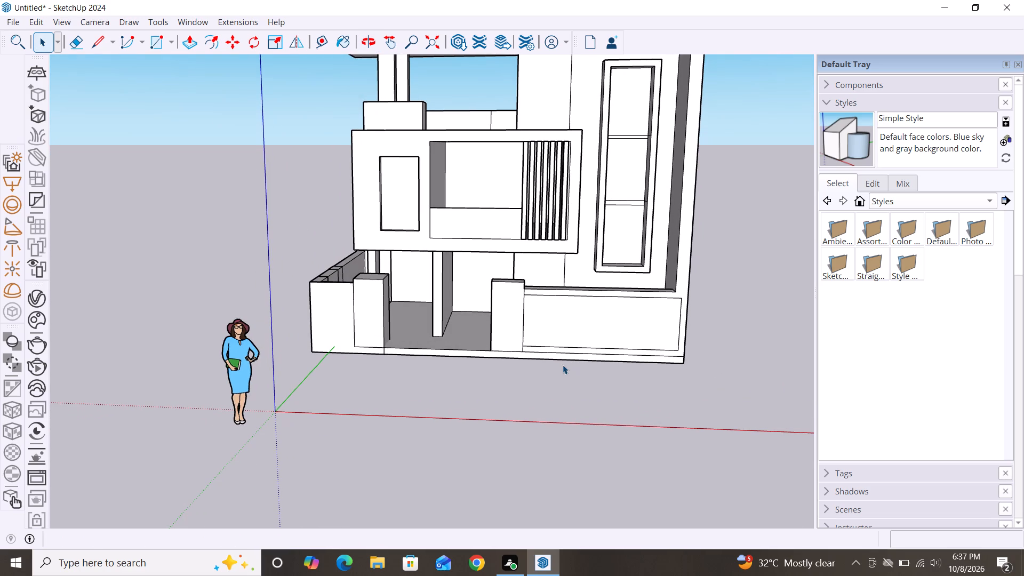
scroll(563, 365, "down", 5)
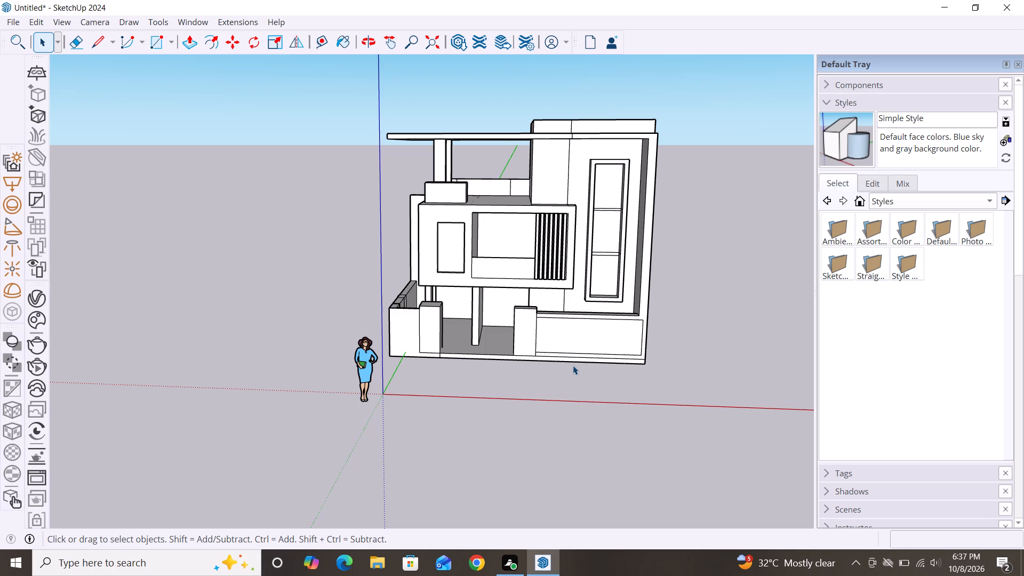
scroll(622, 326, "up", 4)
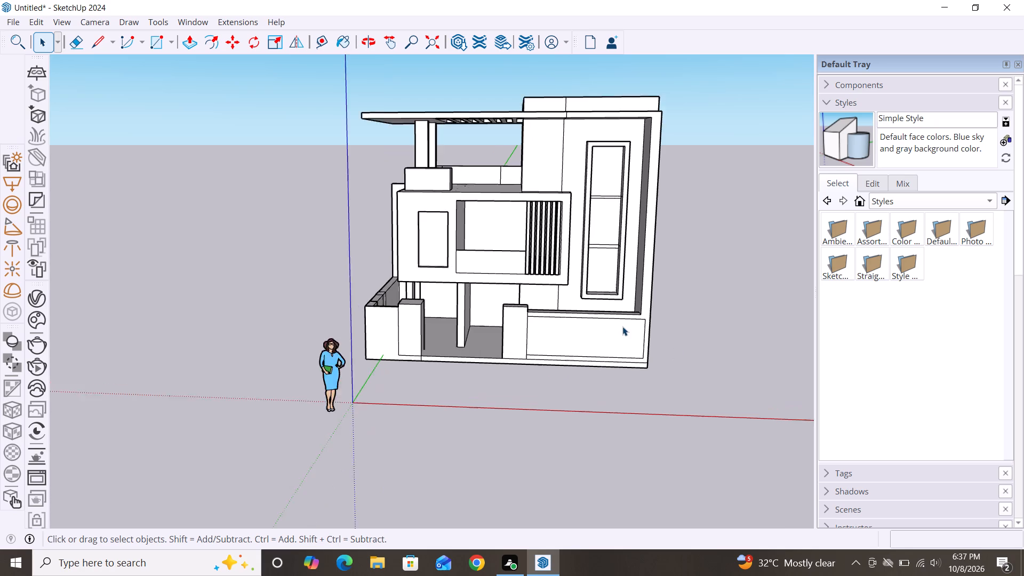
scroll(622, 326, "up", 8)
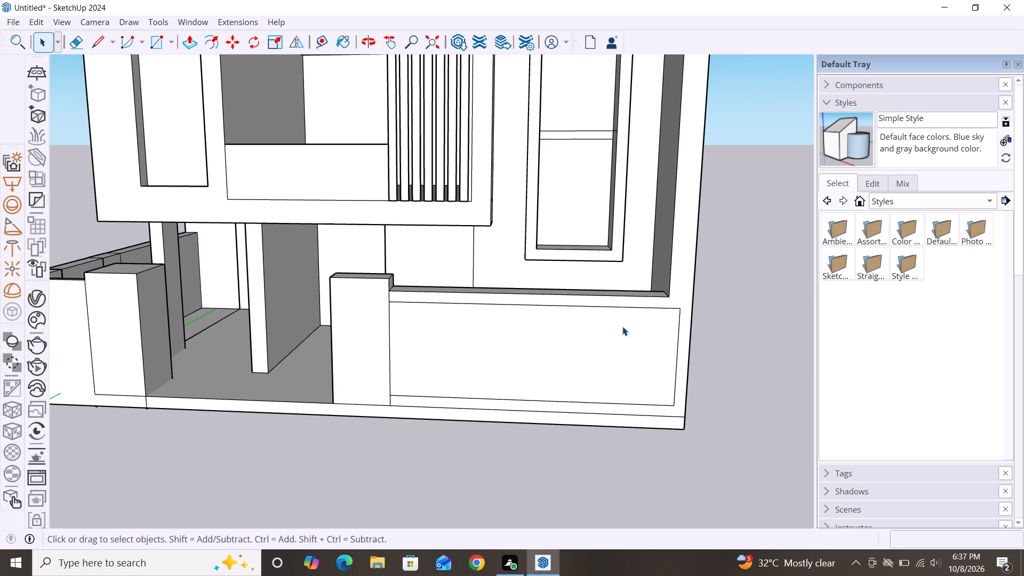
scroll(622, 326, "down", 8)
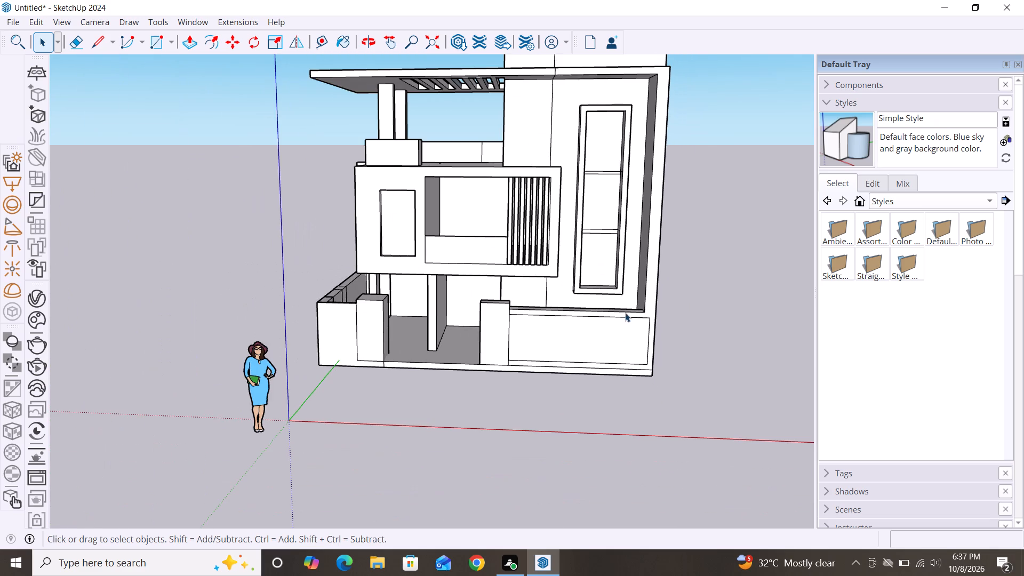
scroll(626, 310, "down", 3)
scroll(615, 187, "up", 3)
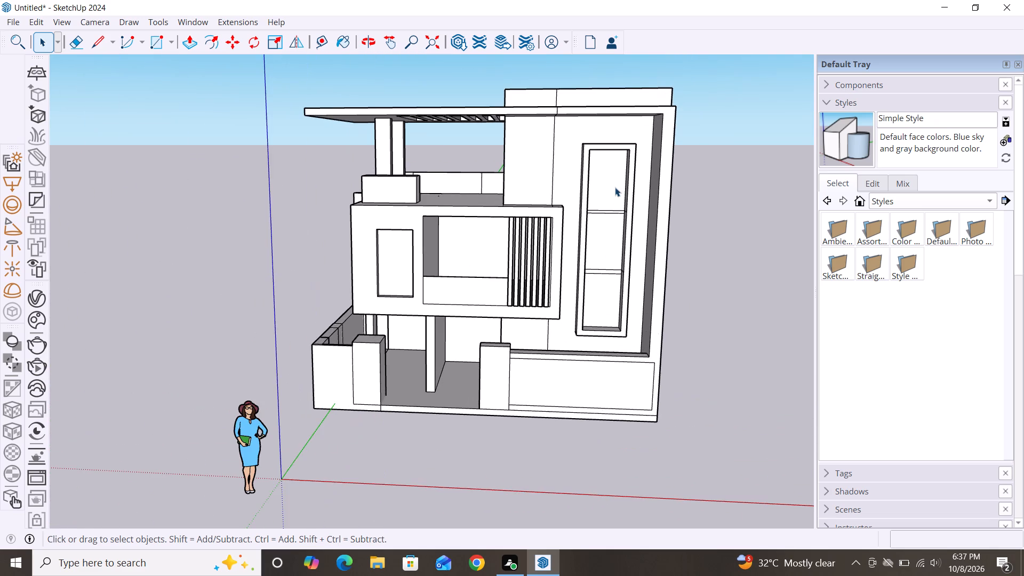
scroll(615, 187, "down", 2)
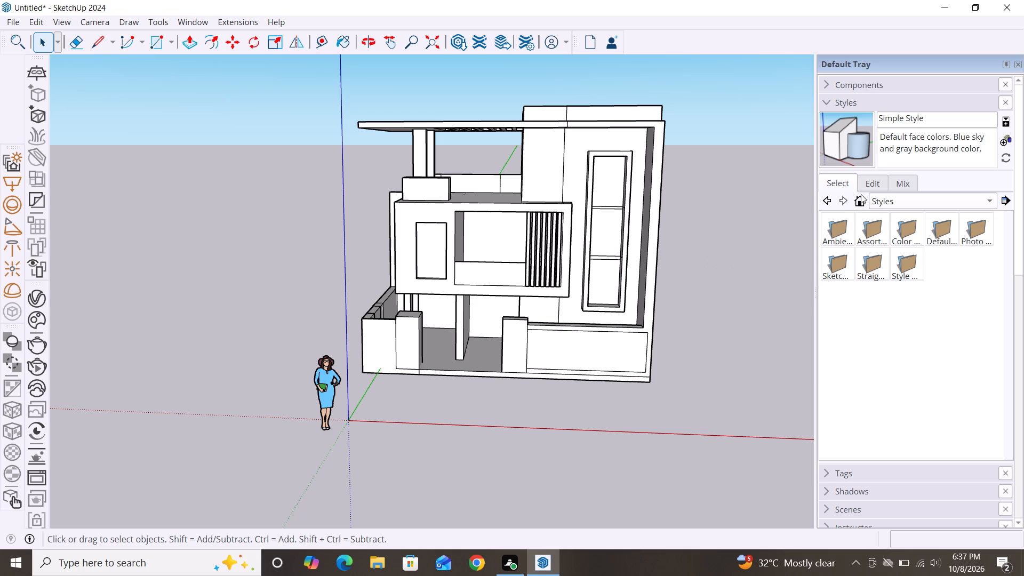
Paint the three panes of the tall front window with Translucent Glass Blue from the Glass and Mirrors collection.
scroll(849, 445, "down", 11)
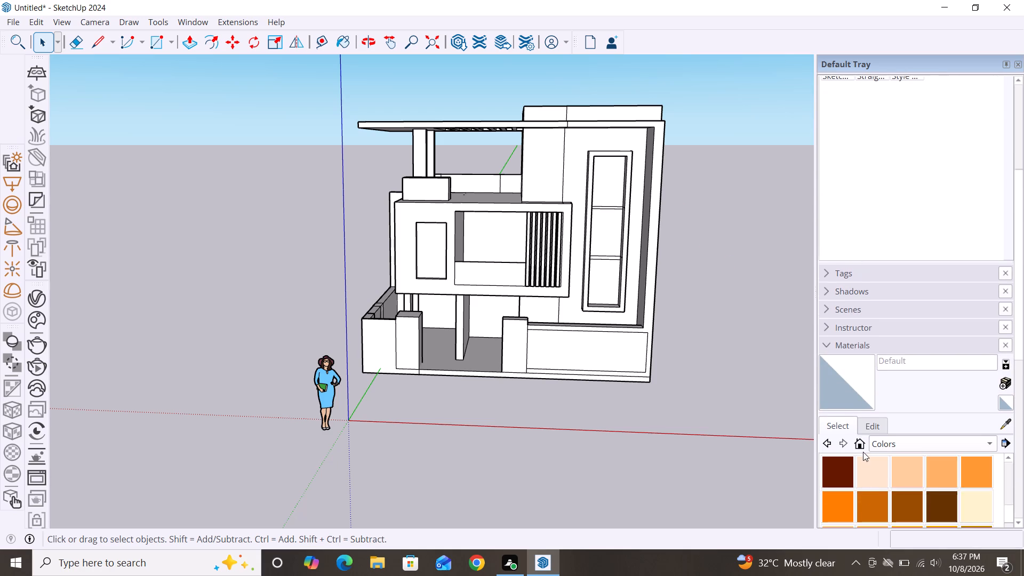
scroll(863, 452, "down", 5)
scroll(881, 295, "down", 7)
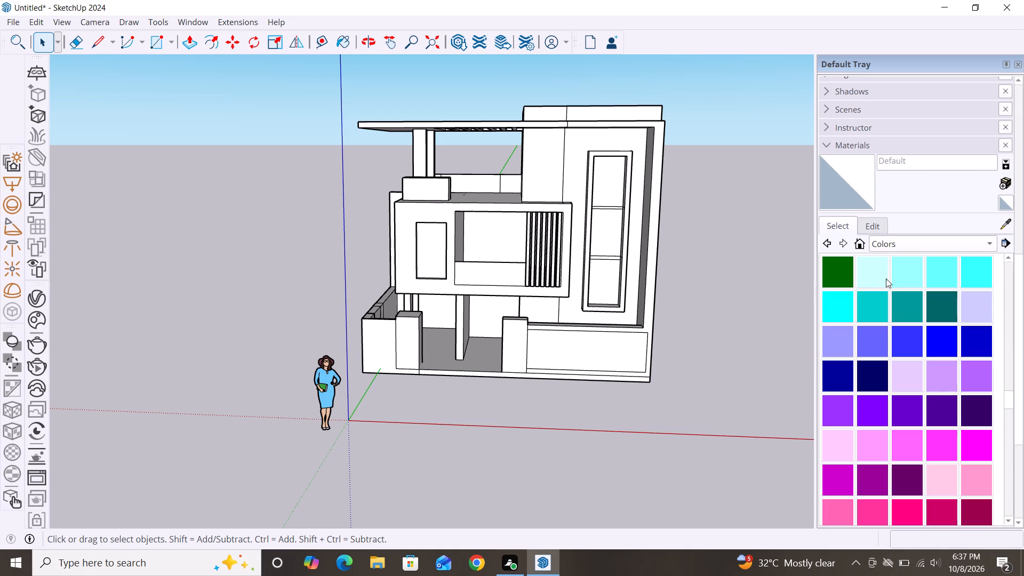
scroll(859, 385, "down", 1)
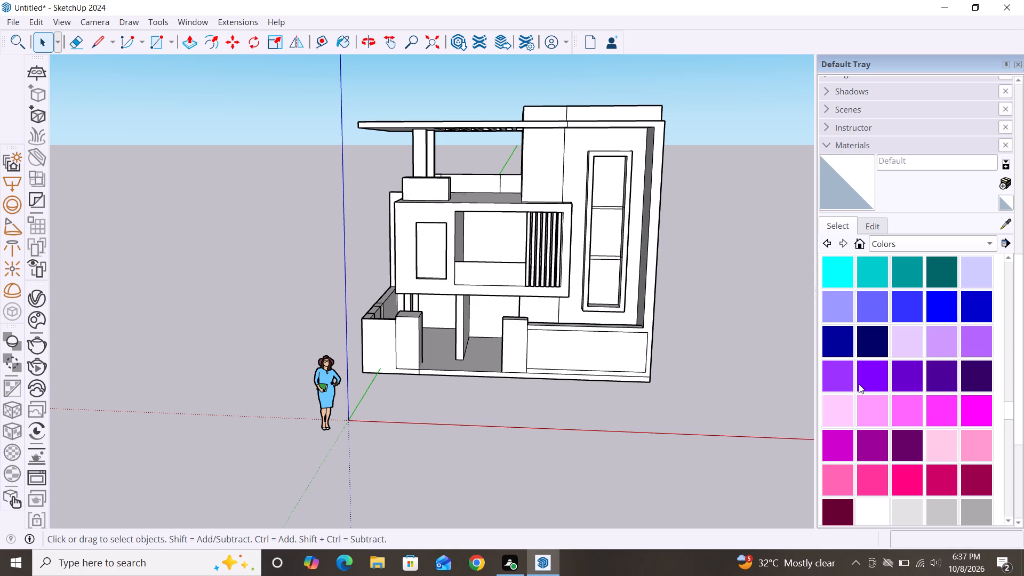
left_click(988, 244)
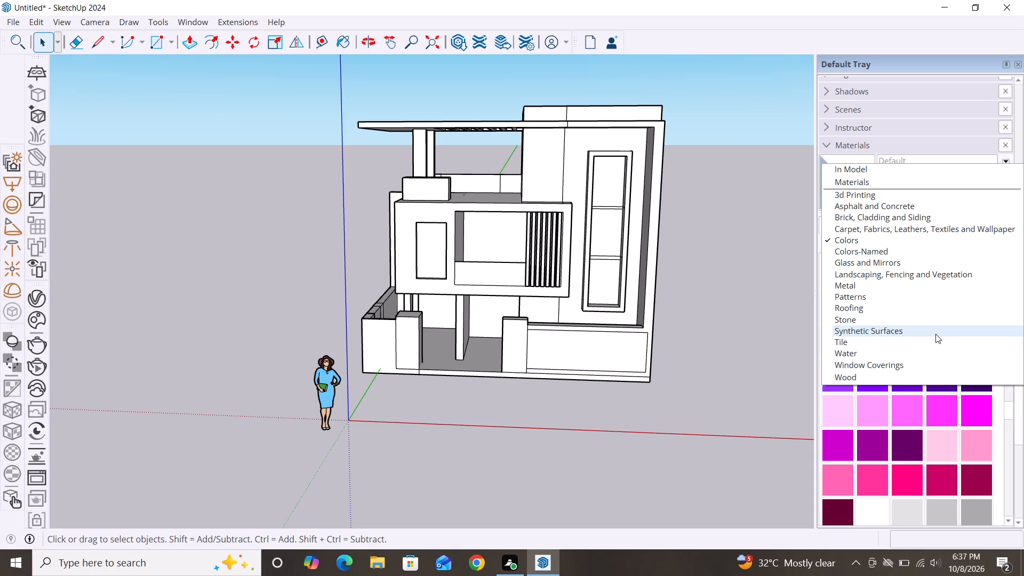
left_click(894, 263)
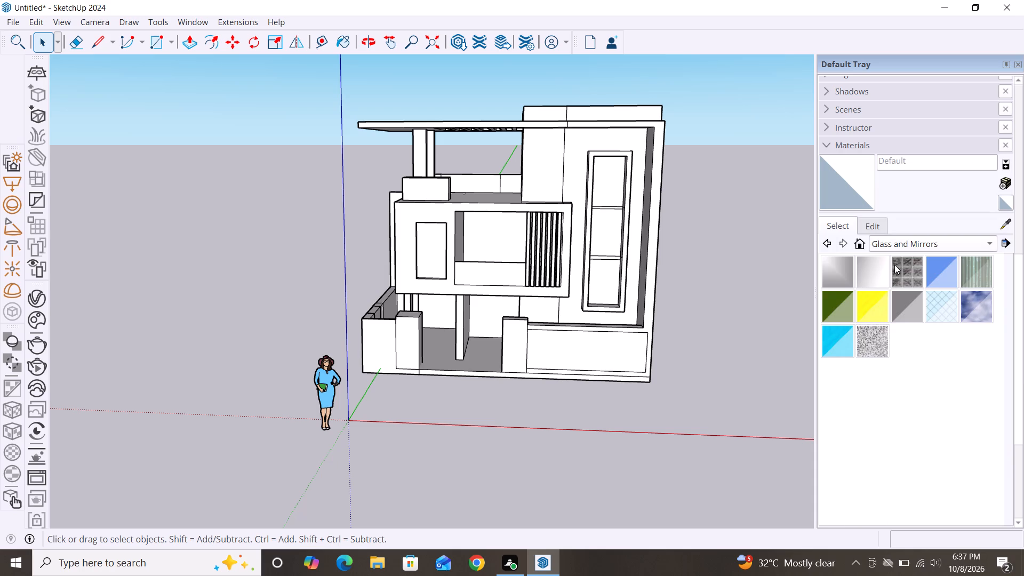
left_click(934, 278)
left_click(607, 175)
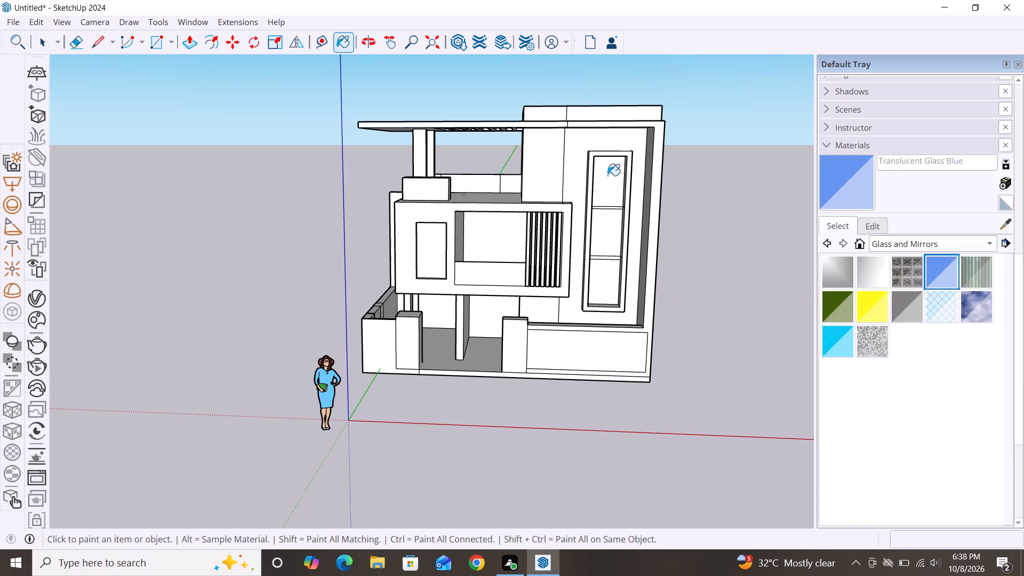
left_click(603, 247)
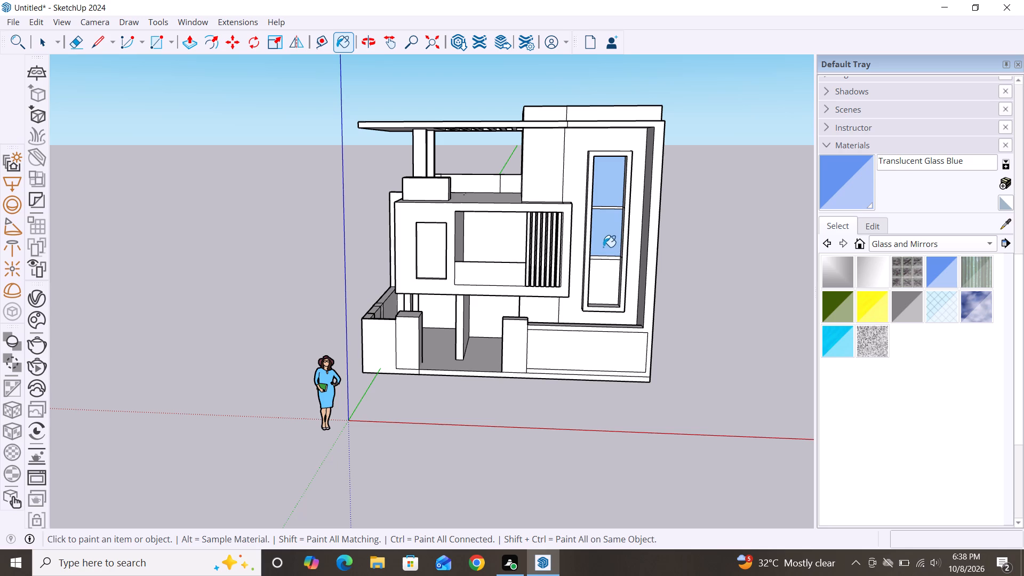
left_click(615, 275)
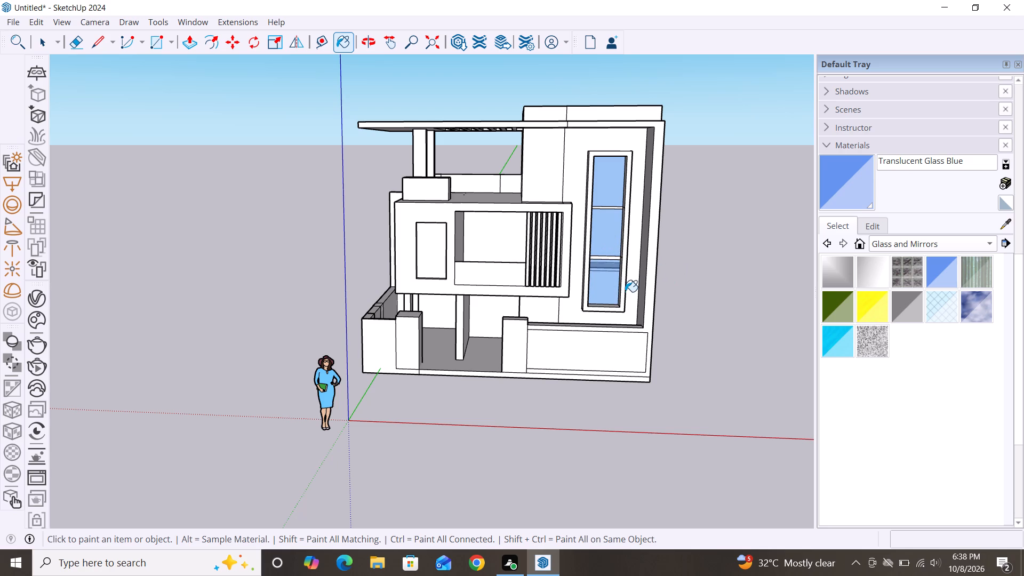
scroll(625, 292, "up", 4)
key("space")
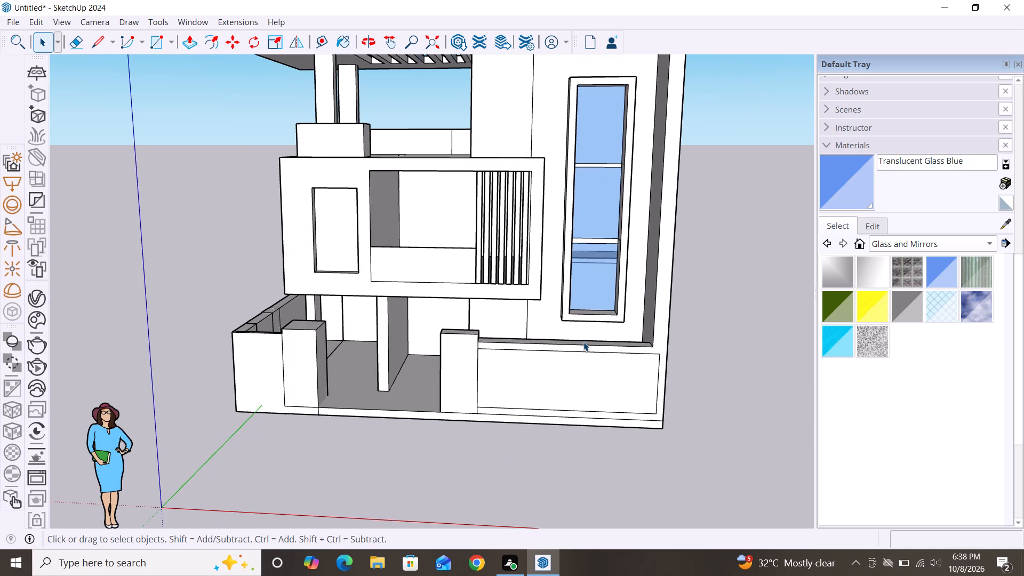
Erase the three horizontal floor-band lines across the rear section of the house's long outer side wall.
middle_click_drag(583, 342, 586, 314, "alt")
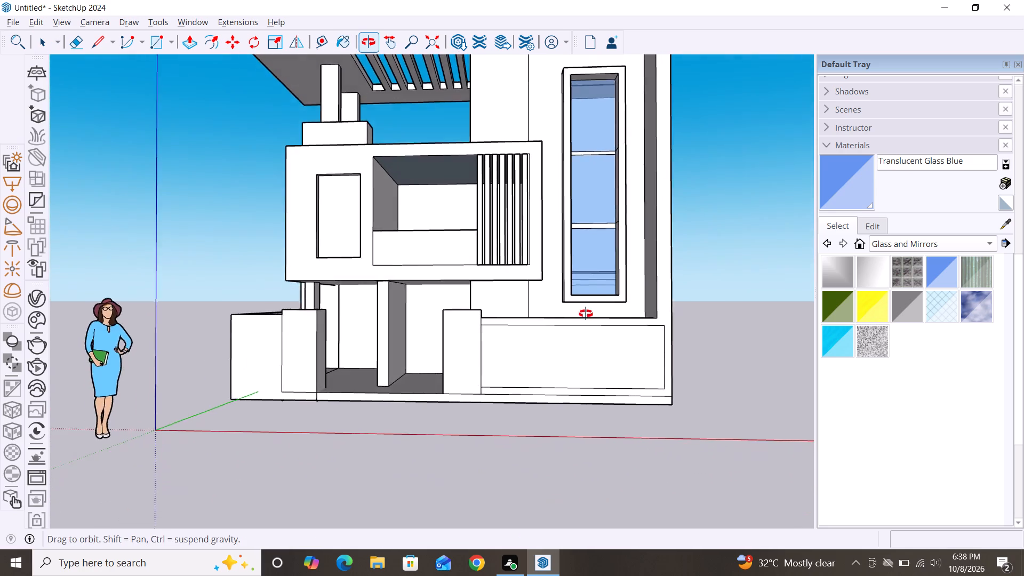
middle_click_drag(586, 314, 583, 358, "alt")
middle_click_drag(622, 307, 519, 345, "alt")
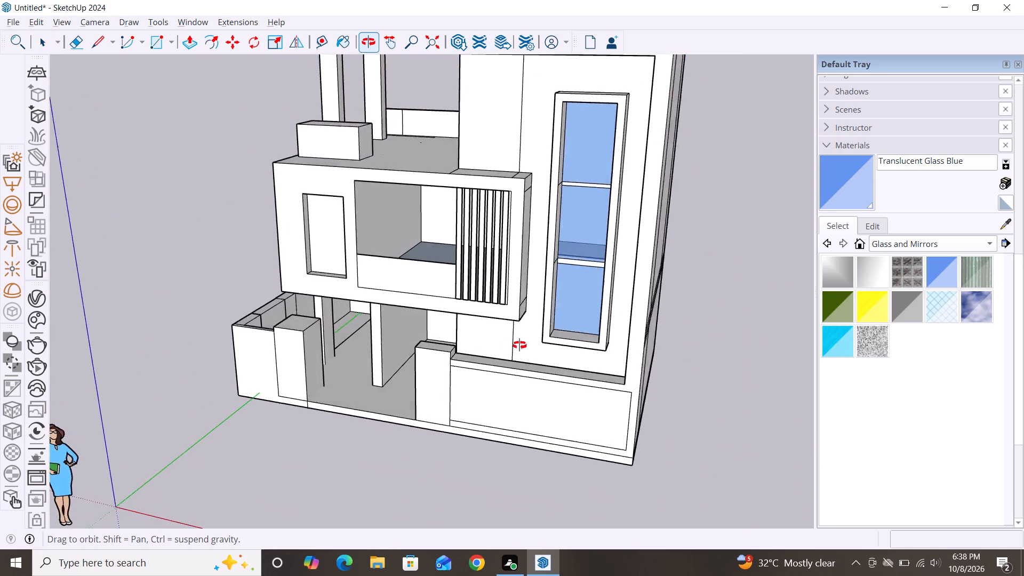
middle_click_drag(519, 345, 429, 373, "alt")
middle_click_drag(721, 300, 341, 397, "alt")
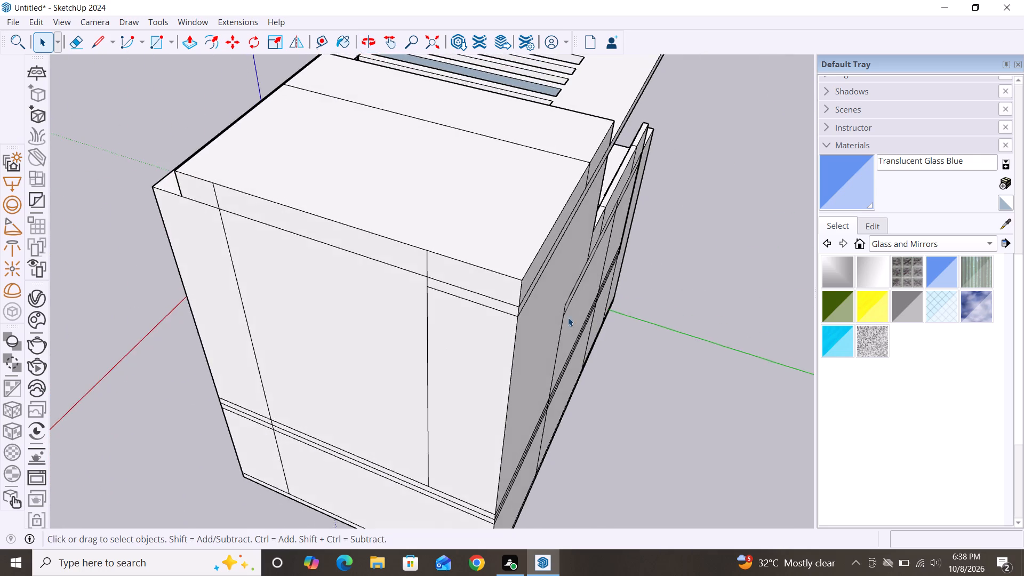
scroll(640, 300, "down", 2)
middle_click_drag(570, 418, 371, 281, "alt")
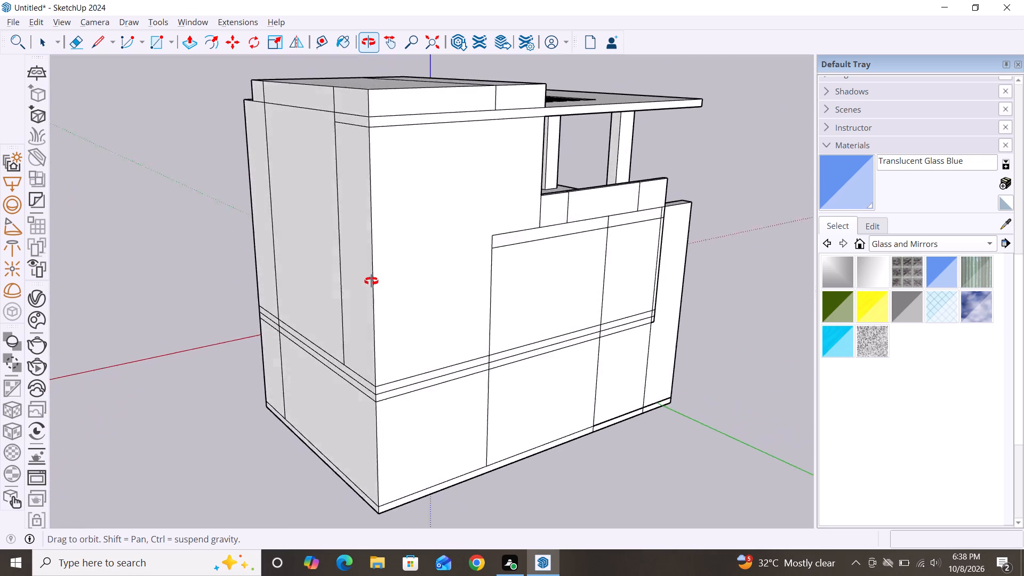
middle_click_drag(371, 281, 322, 230, "alt")
key("space")
key("e")
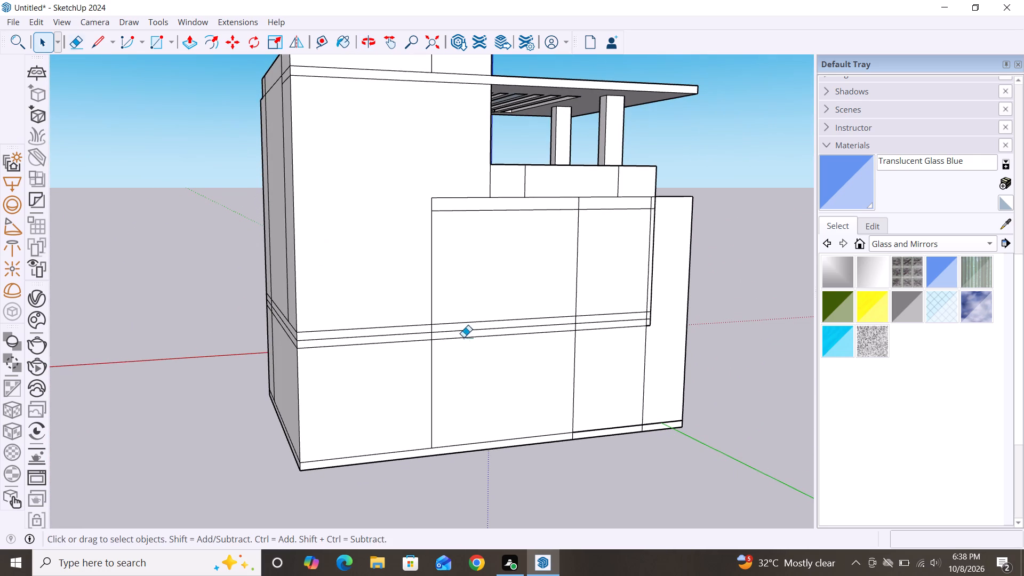
left_click(415, 325)
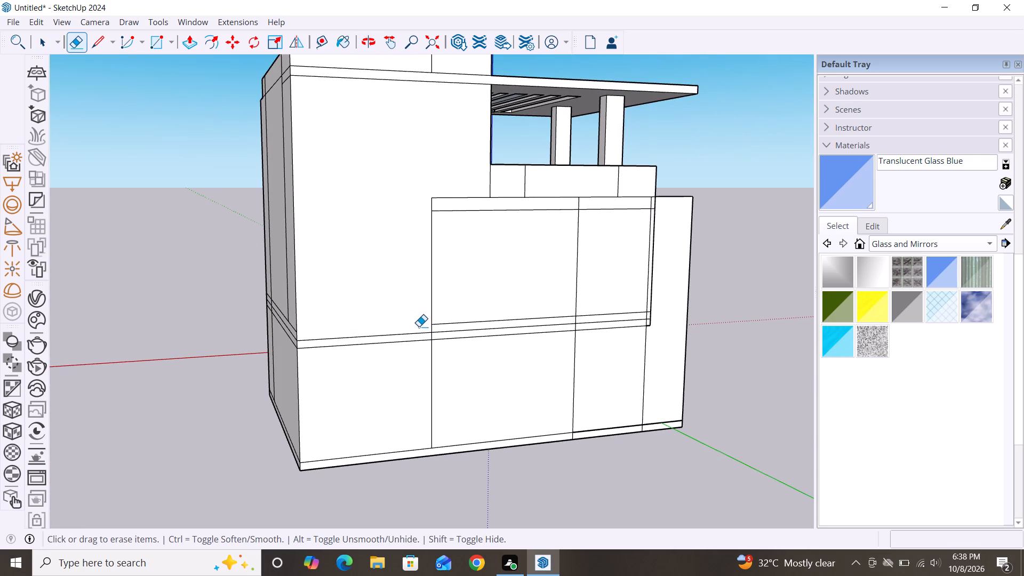
left_click(421, 334)
left_click(422, 340)
scroll(487, 333, "down", 1)
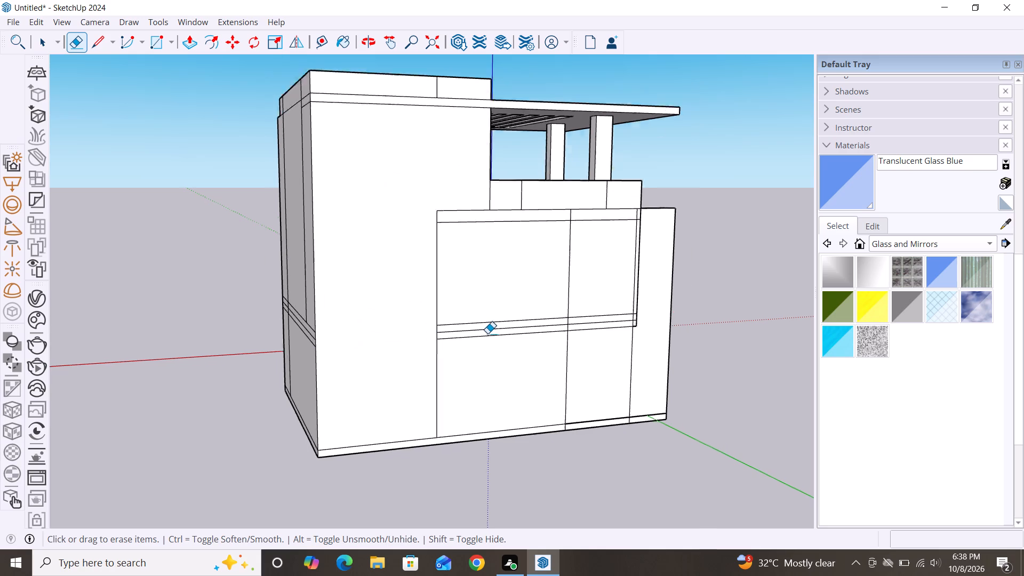
Erase the horizontal floor-band lines and the line just below the upper edge across the lower section of the house's rear wall.
scroll(487, 333, "down", 2)
key("space")
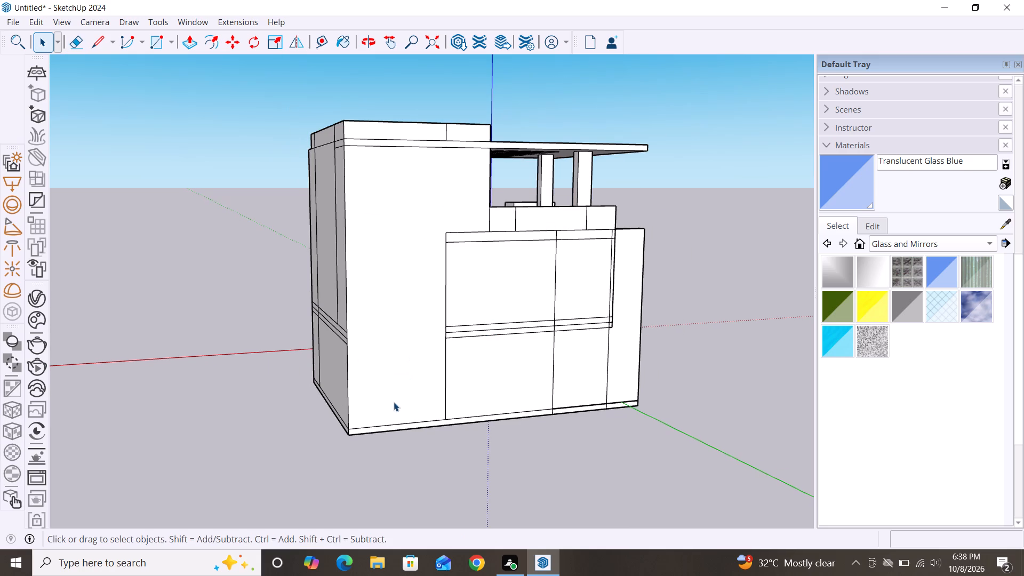
key("e")
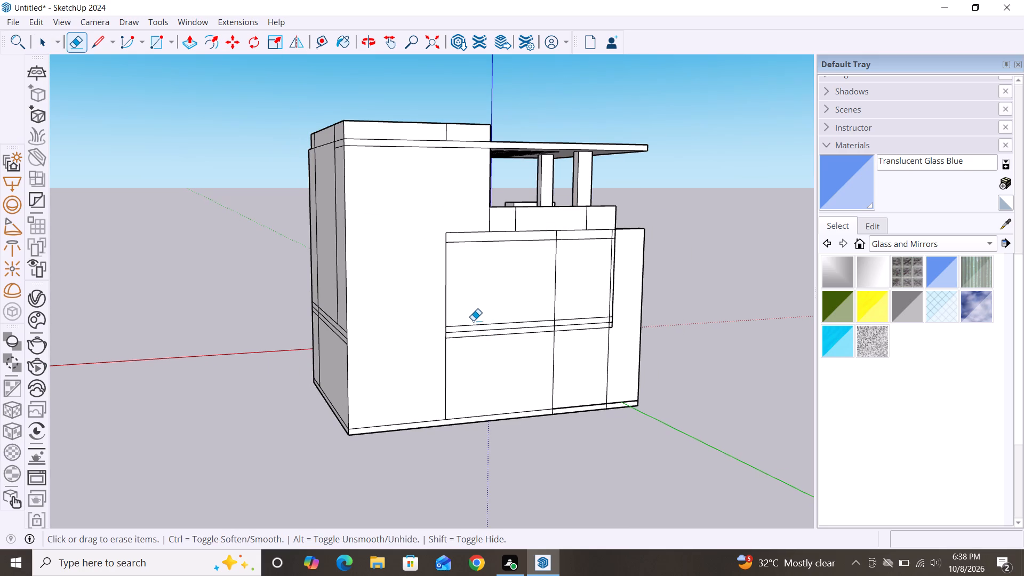
left_click(474, 324)
left_click(482, 329)
left_click(488, 338)
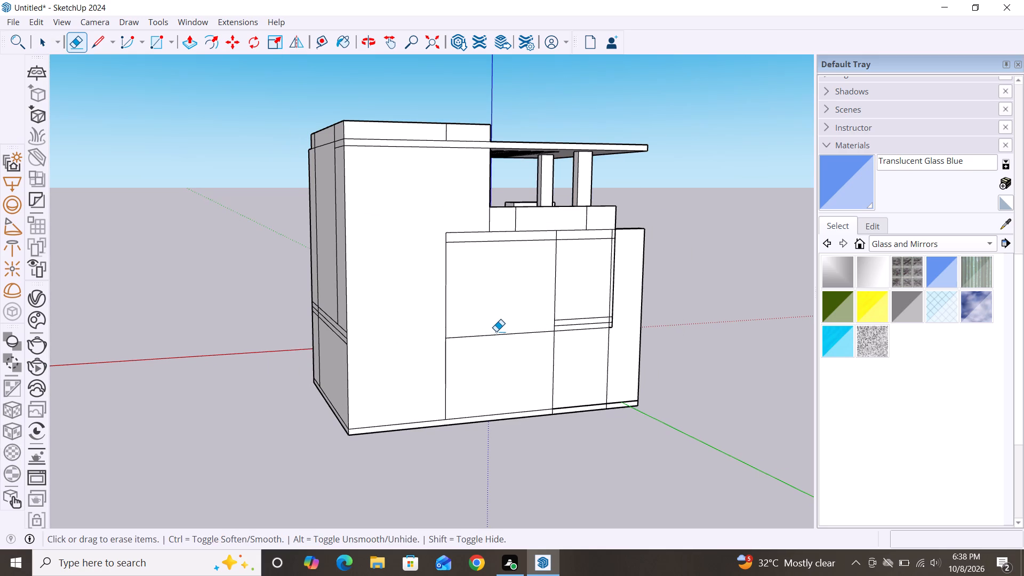
left_click(497, 333)
left_click(497, 334)
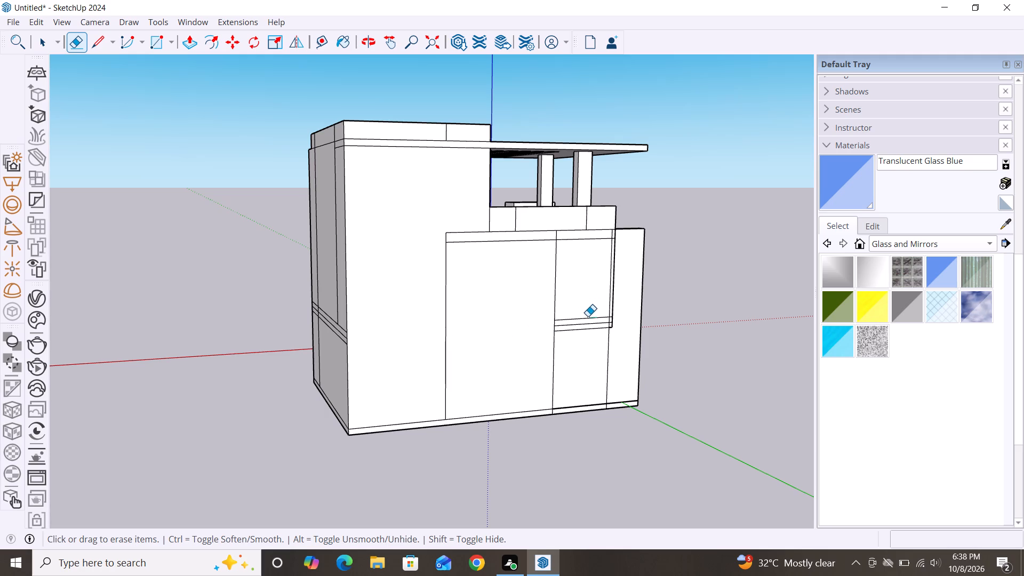
left_click(586, 317)
left_click(590, 324)
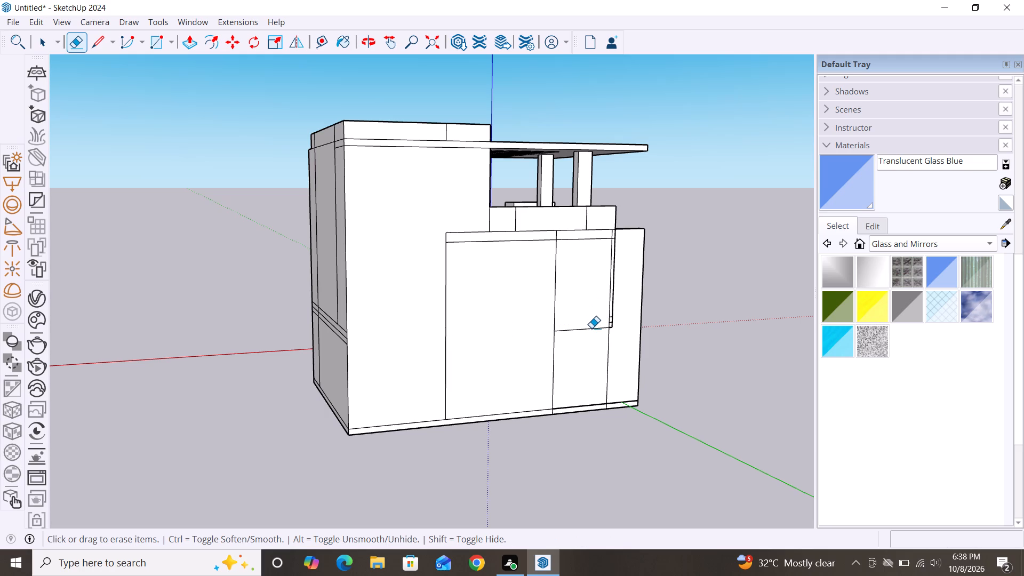
left_click(591, 328)
left_click(510, 239)
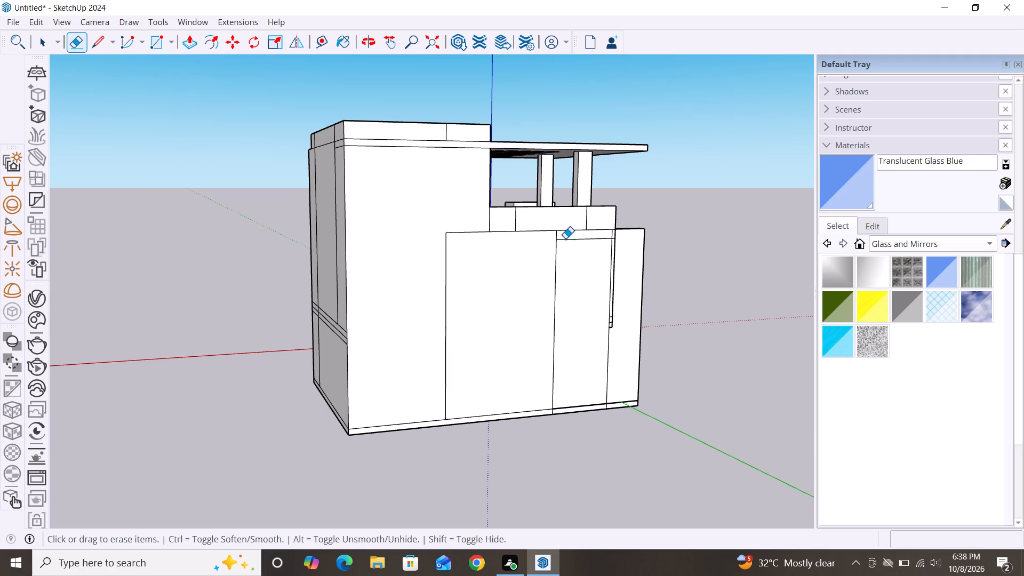
left_click(571, 238)
scroll(490, 330, "down", 3)
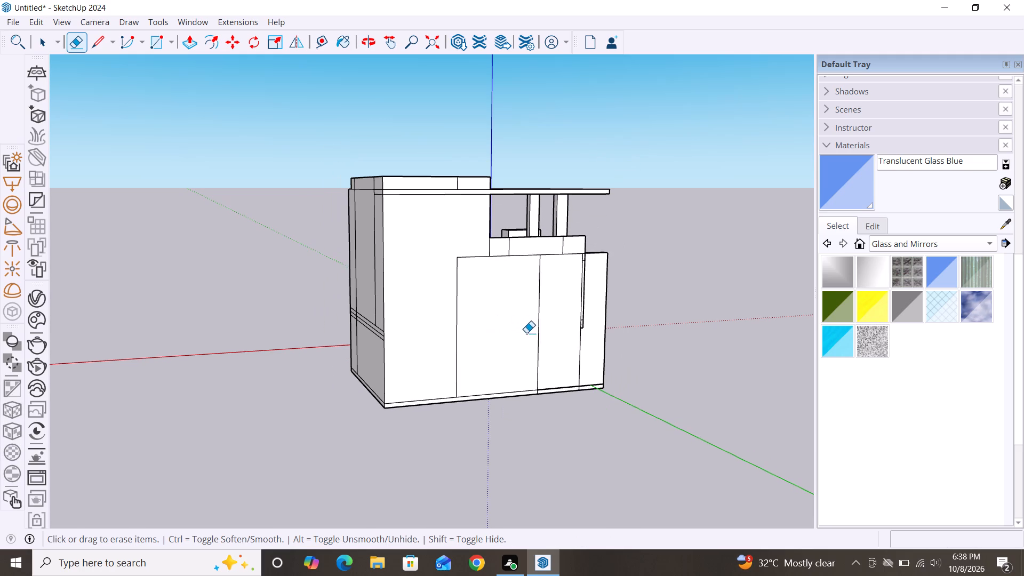
Erase the horizontal floor-band lines across the wide section of the plain side wall beside the tall block.
key("space")
middle_click_drag(411, 428, 674, 426, "alt")
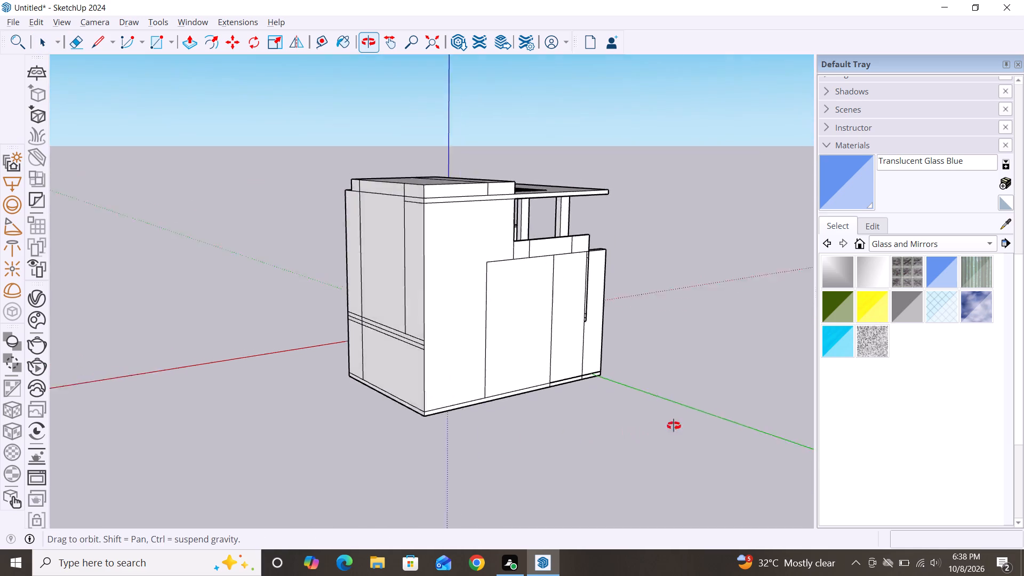
middle_click_drag(674, 426, 744, 415, "alt")
key("e")
left_click(464, 319)
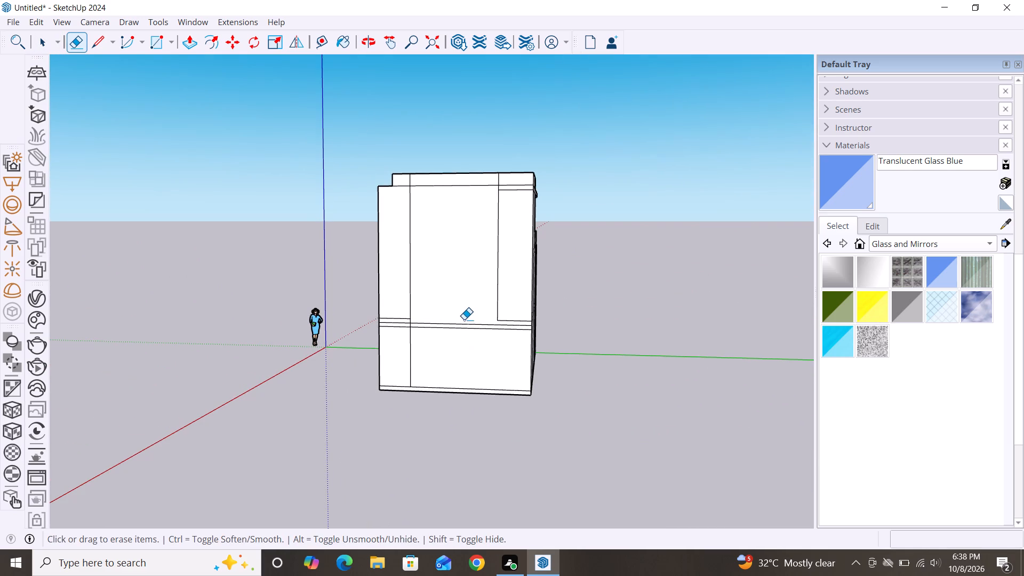
left_click(467, 320)
left_click(469, 327)
left_click(474, 324)
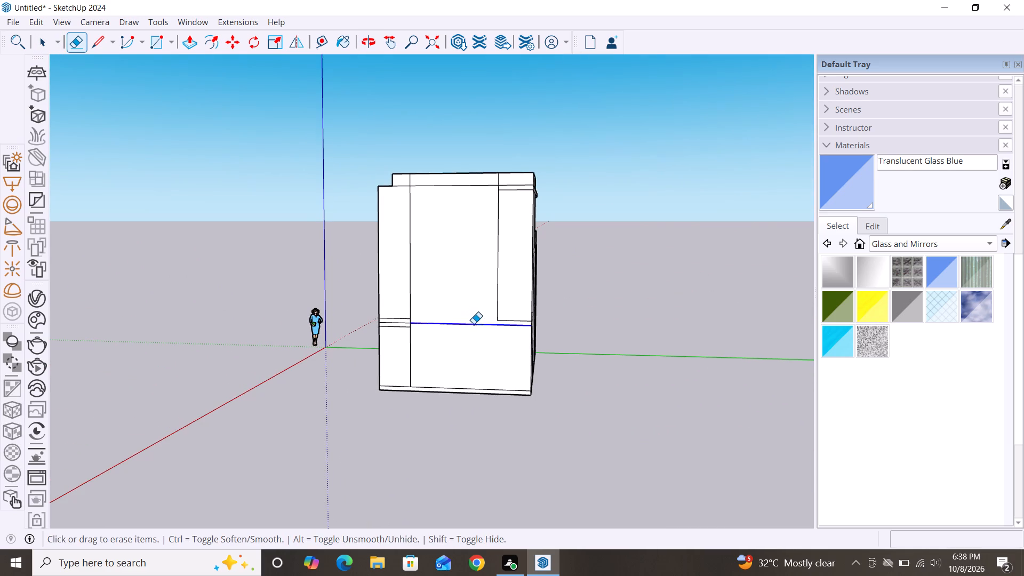
left_click(513, 318)
left_click(513, 322)
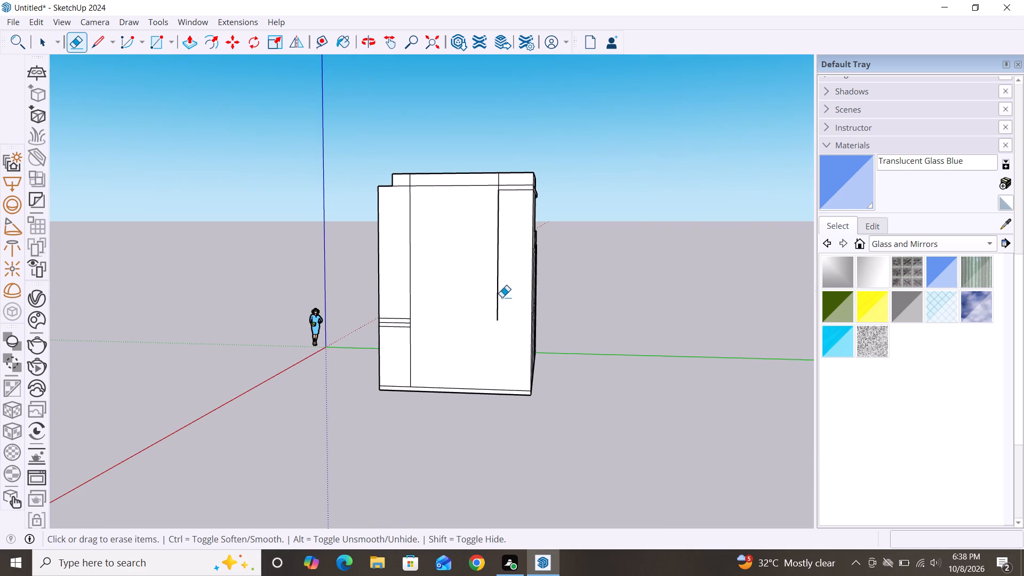
Erase the remaining vertical seams and the short floor-band segments on the narrow strip of the plain side wall.
left_click(500, 294)
left_click(388, 317)
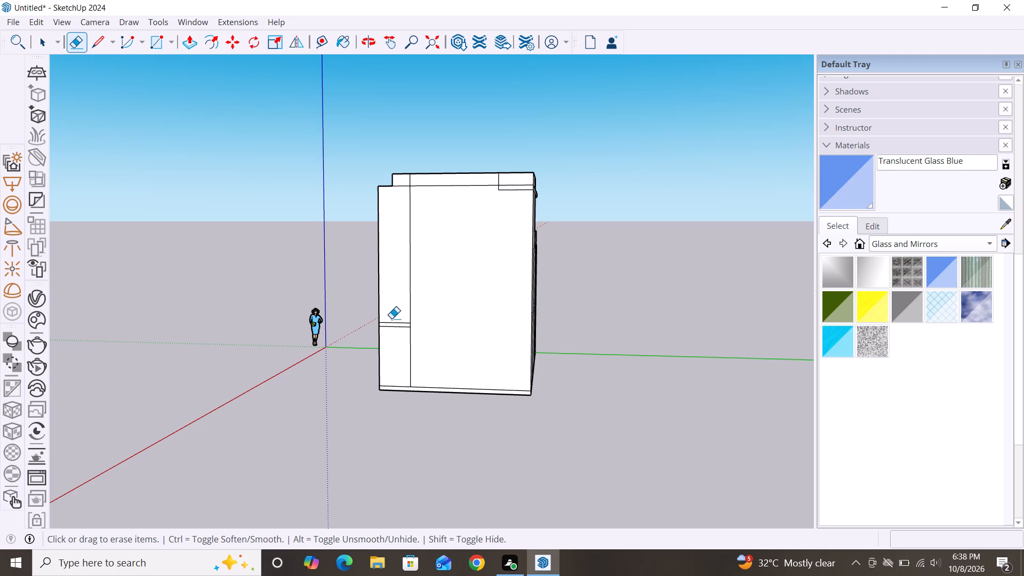
left_click(392, 322)
left_click(398, 326)
left_click(409, 347)
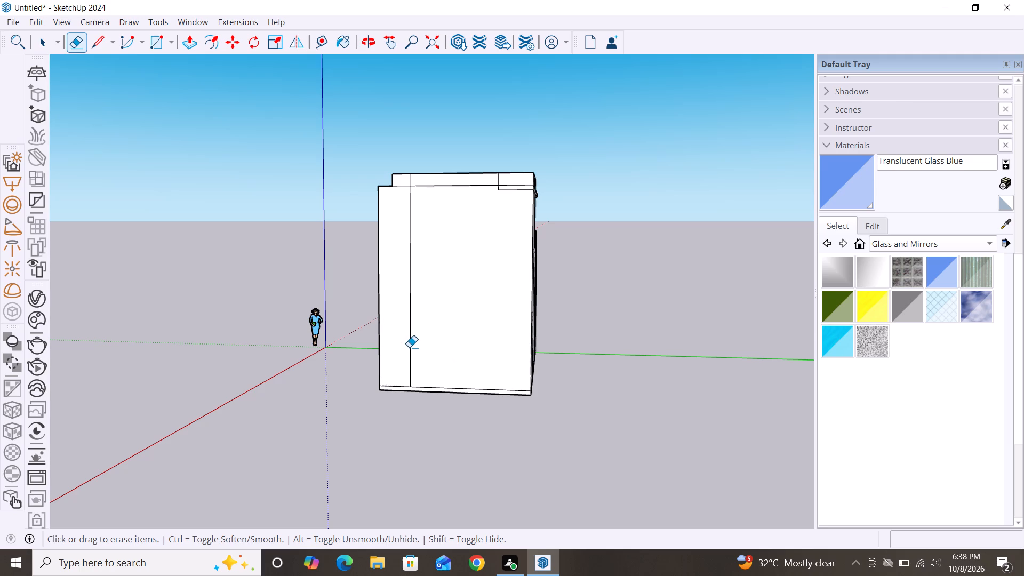
left_click(410, 347)
Examine the front facade and the tall window from a distance and close up.
scroll(457, 339, "down", 4)
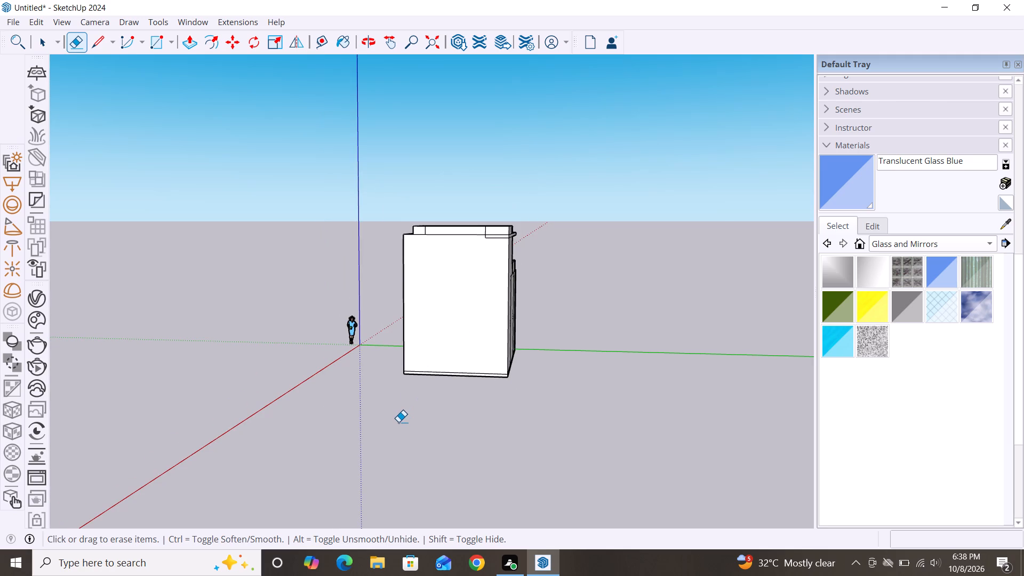
key("space")
middle_click_drag(383, 466, 765, 415, "alt")
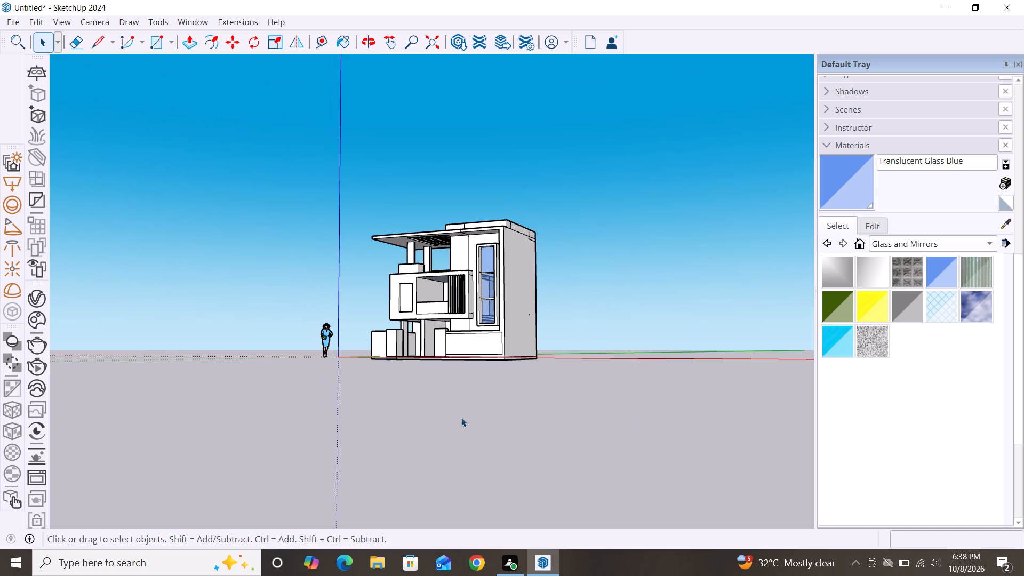
middle_click_drag(452, 418, 554, 453, "alt")
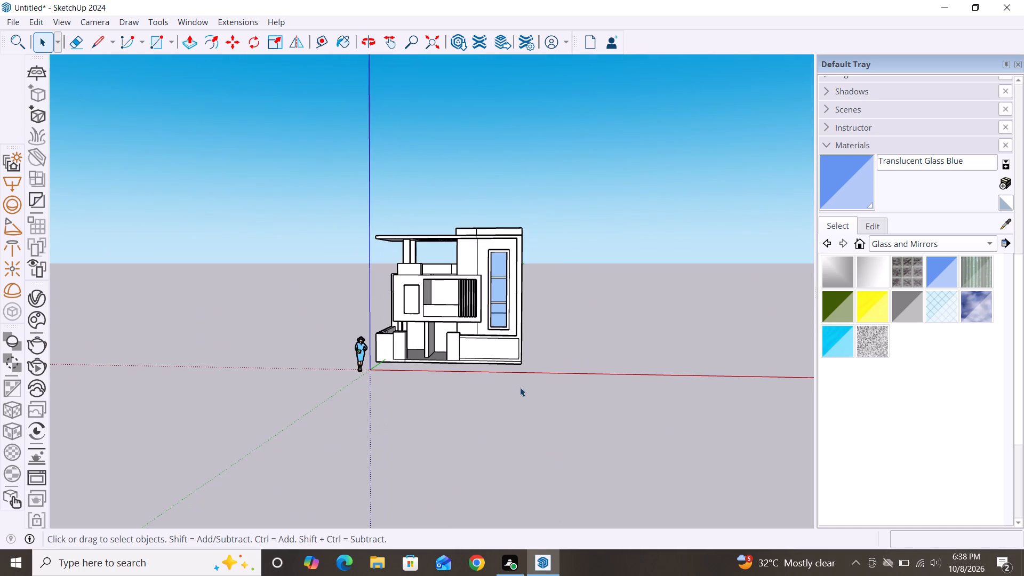
scroll(501, 291, "up", 4)
scroll(510, 324, "down", 4)
Erase the rear wall's vertical seam nearest the tall block, including its leftover stubs and the short horizontal line at its top.
middle_click_drag(623, 370, 339, 439, "alt")
middle_click_drag(634, 418, 238, 417, "alt")
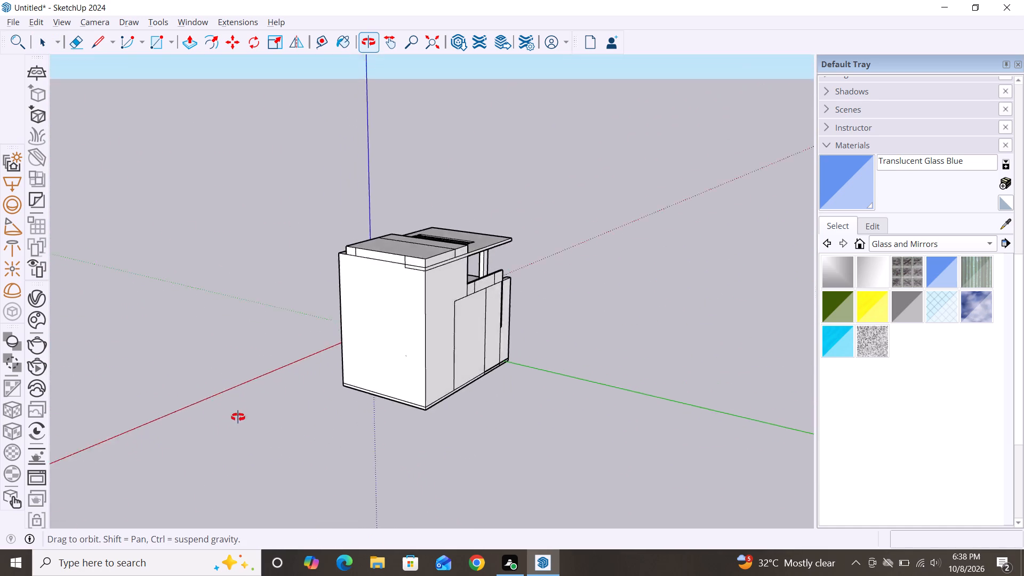
middle_click_drag(238, 417, 235, 416, "alt")
middle_click_drag(502, 420, 308, 394, "alt")
scroll(308, 394, "up", 1, "alt")
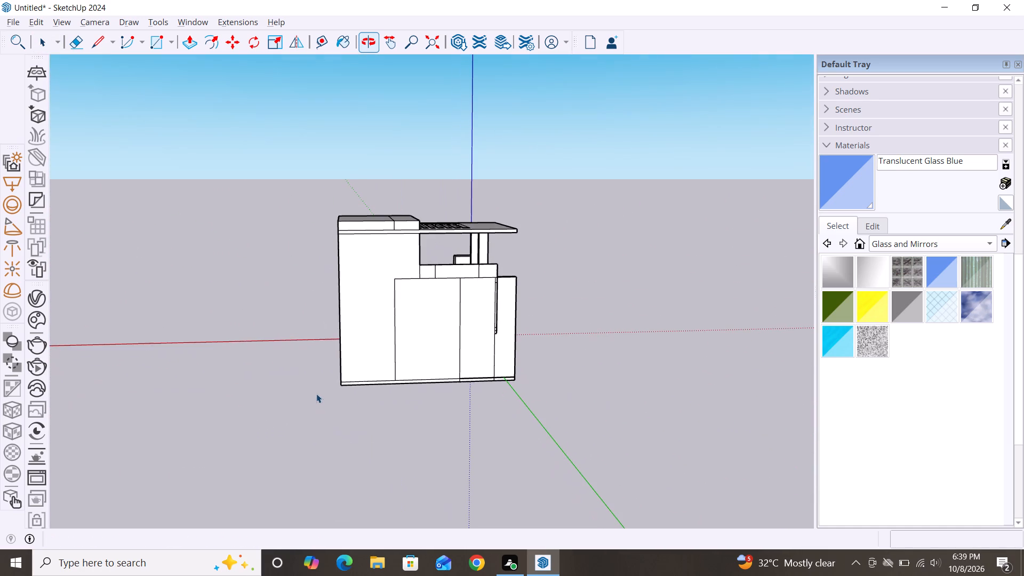
key("e")
left_click(396, 357)
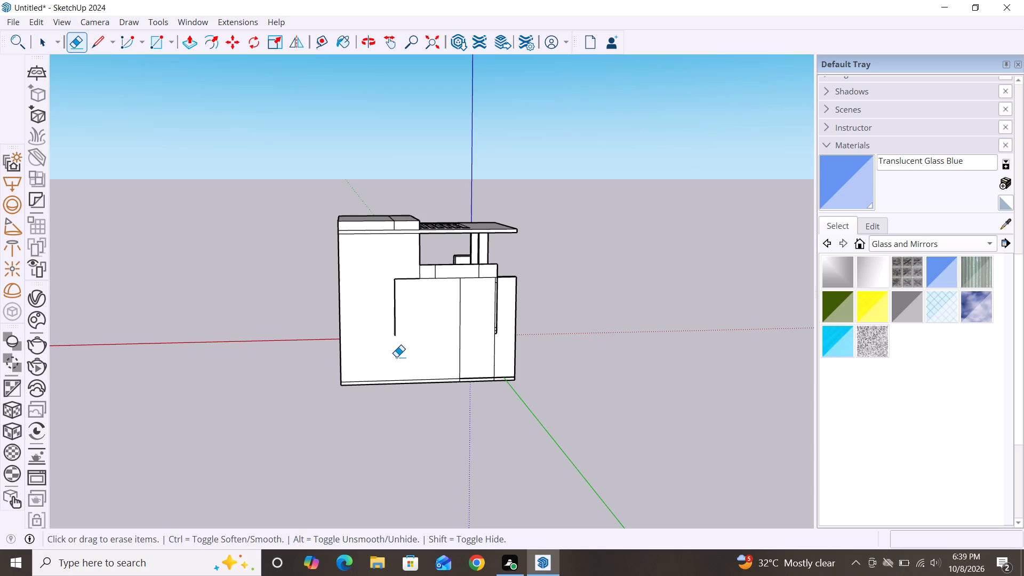
left_click(396, 309)
left_click(409, 277)
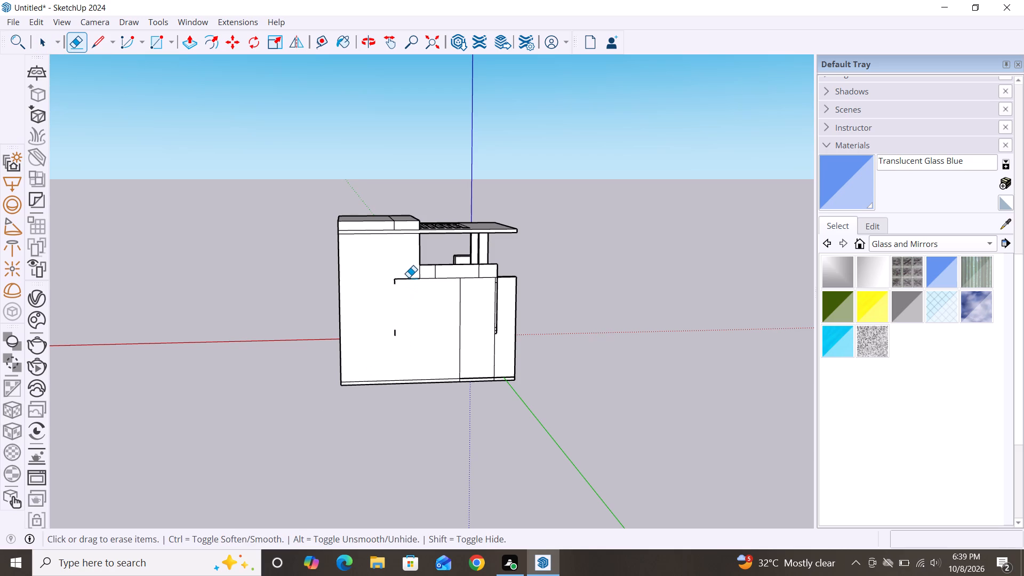
left_click(409, 280)
left_click(395, 281)
left_click(395, 329)
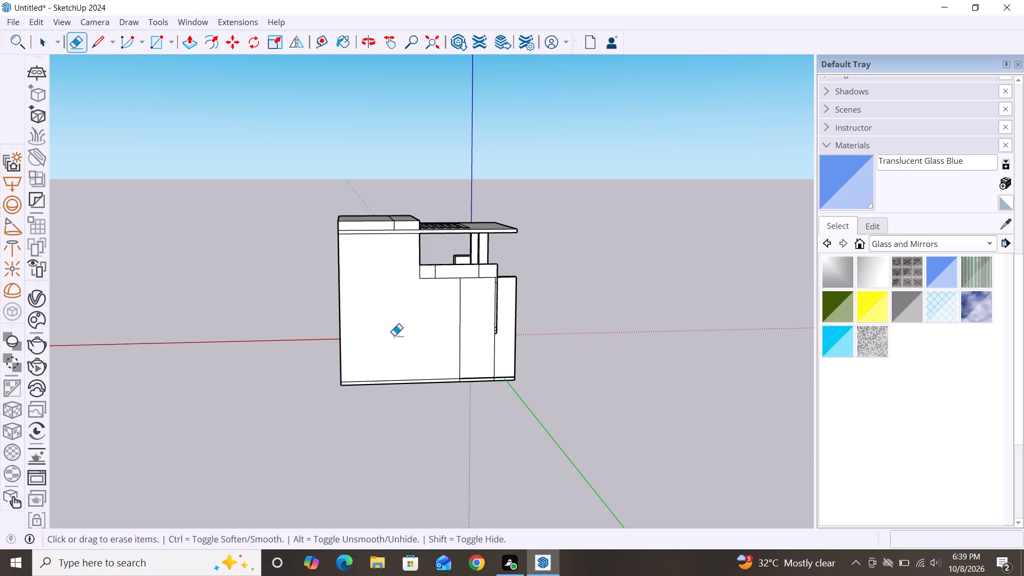
left_click(394, 336)
Erase the rear wall's middle vertical seam down to its mid-height stub, undoing the erasure of the short stub under the parapet.
left_click(462, 324)
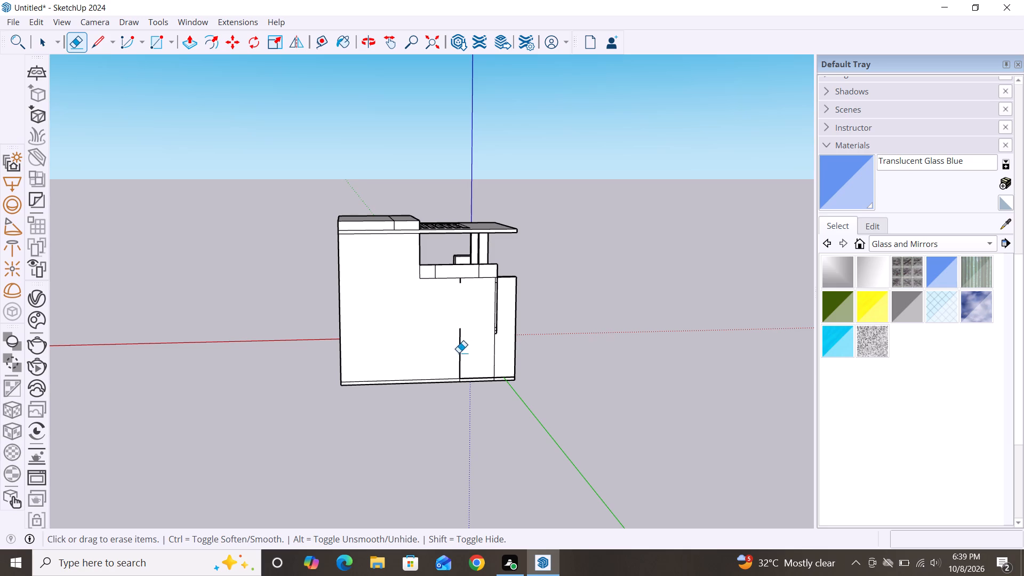
left_click(459, 353)
left_click(459, 280)
key("ctrl+z")
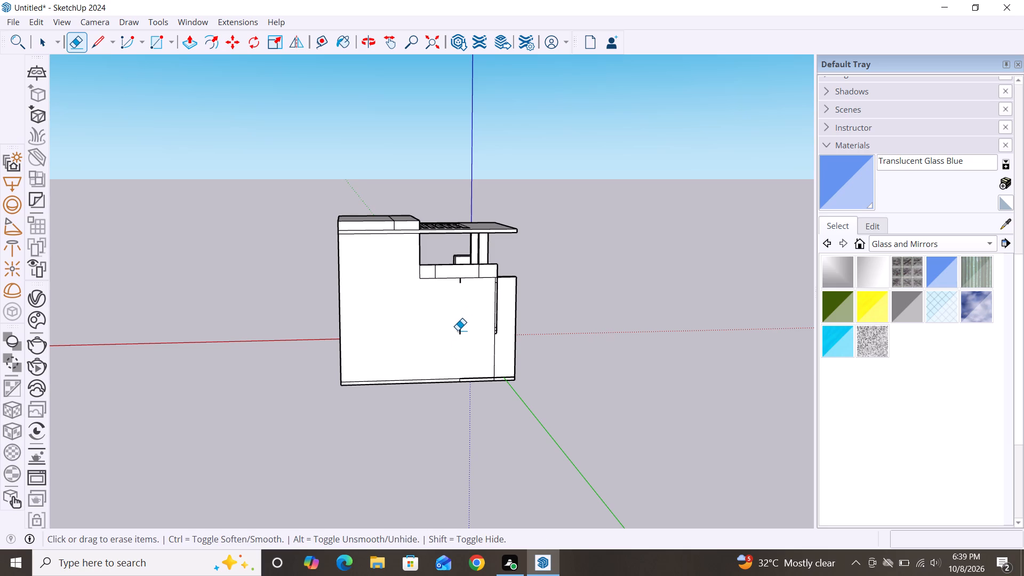
left_click(461, 331)
key("space")
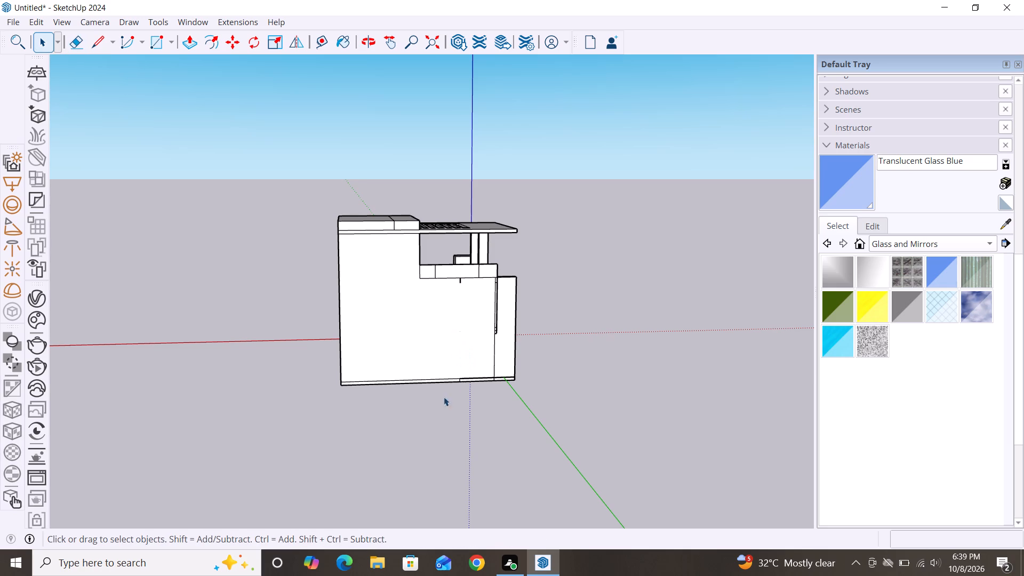
Examine the house from the plain side wall around to the front facade, including the tall glazed window and the roof.
scroll(402, 406, "down", 2)
middle_click_drag(381, 432, 734, 440)
middle_click_drag(379, 430, 583, 447)
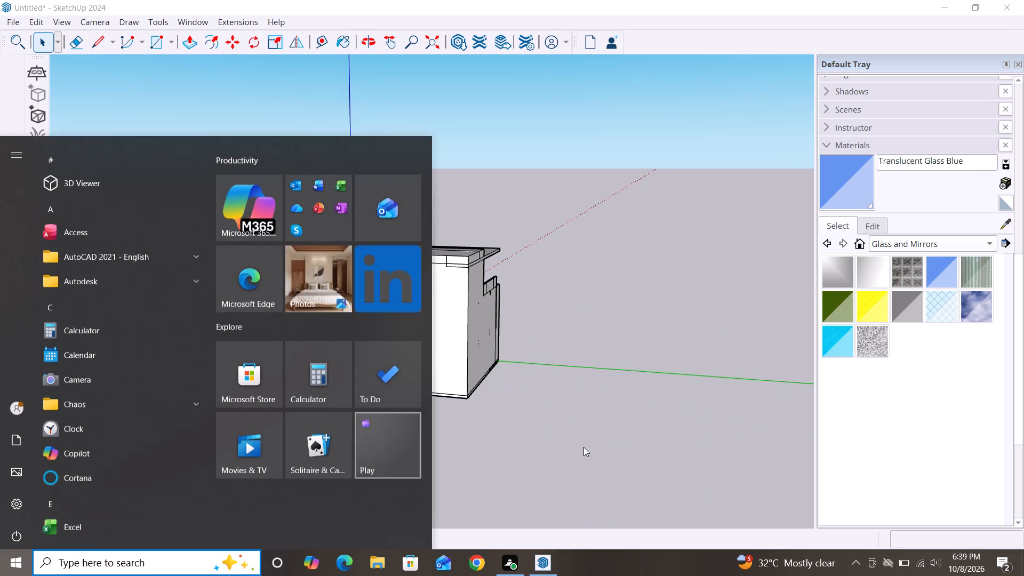
middle_click_drag(583, 447, 639, 448)
left_click(639, 447)
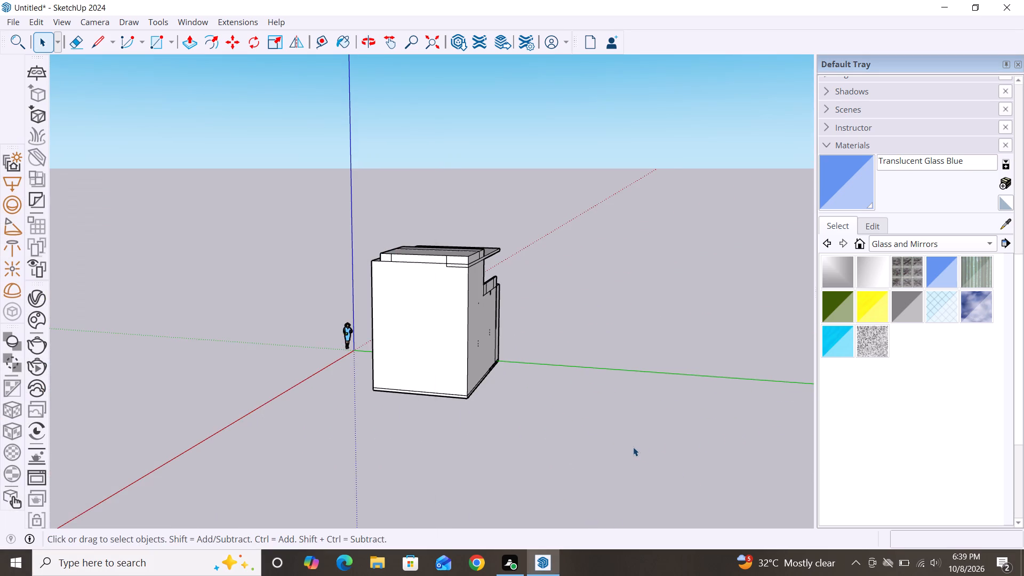
middle_click_drag(508, 455, 764, 425, "alt")
scroll(490, 351, "down", 2)
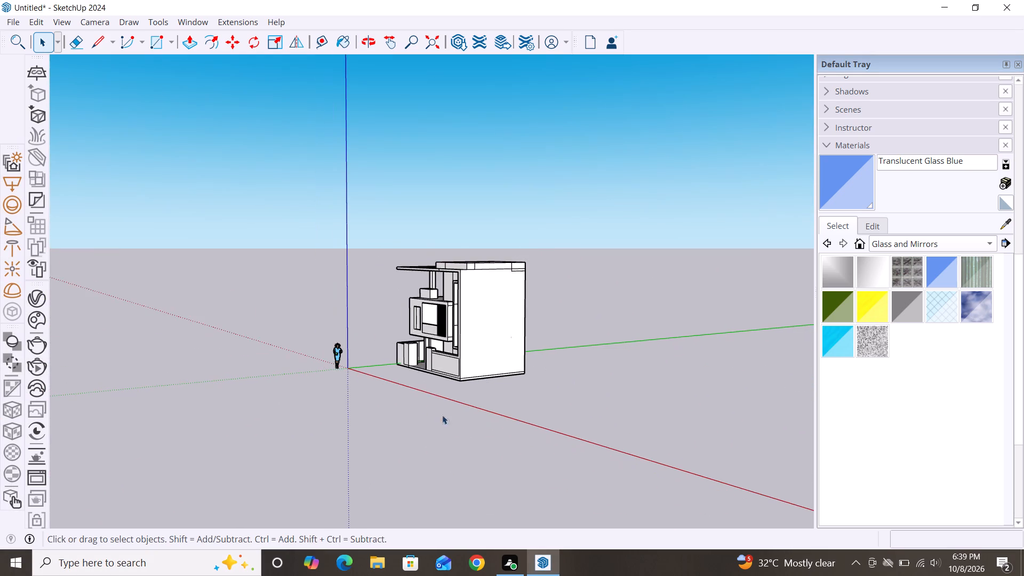
middle_click_drag(436, 419, 754, 439, "alt")
scroll(501, 362, "up", 3)
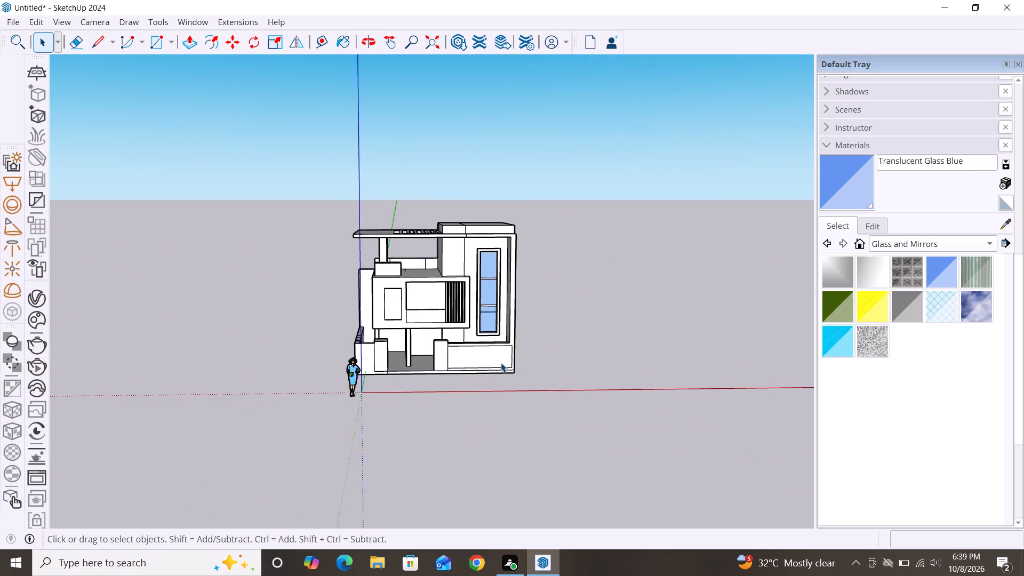
scroll(501, 363, "up", 7)
scroll(501, 363, "down", 1)
scroll(485, 272, "up", 4)
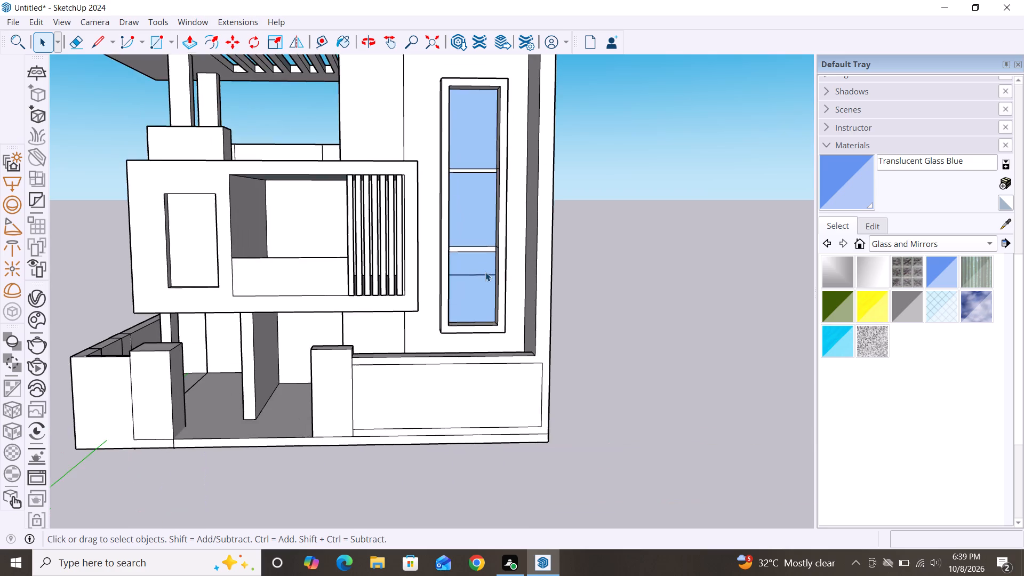
scroll(485, 272, "down", 4)
middle_click_drag(603, 333, 474, 406, "alt")
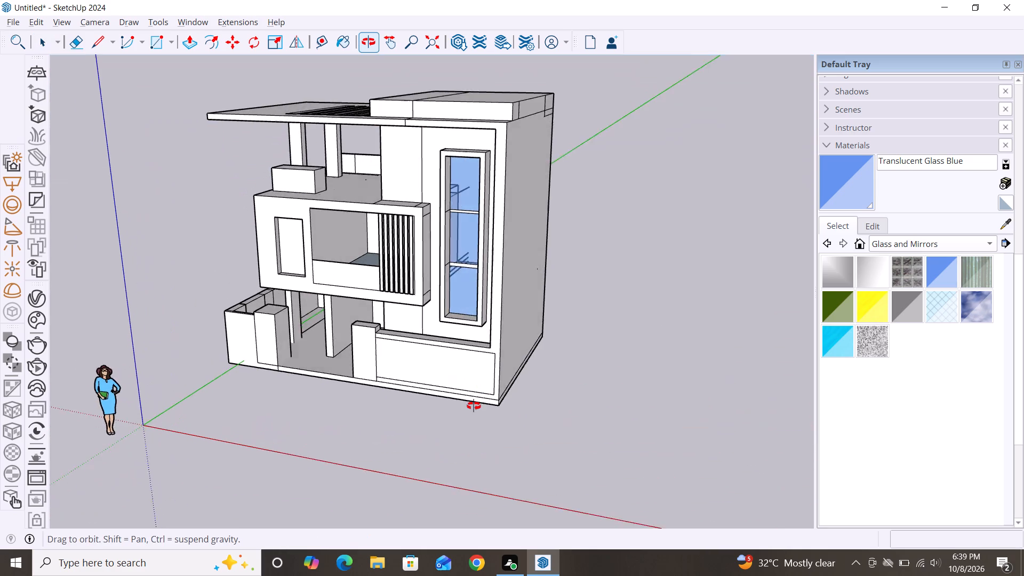
middle_click_drag(474, 406, 446, 410, "alt")
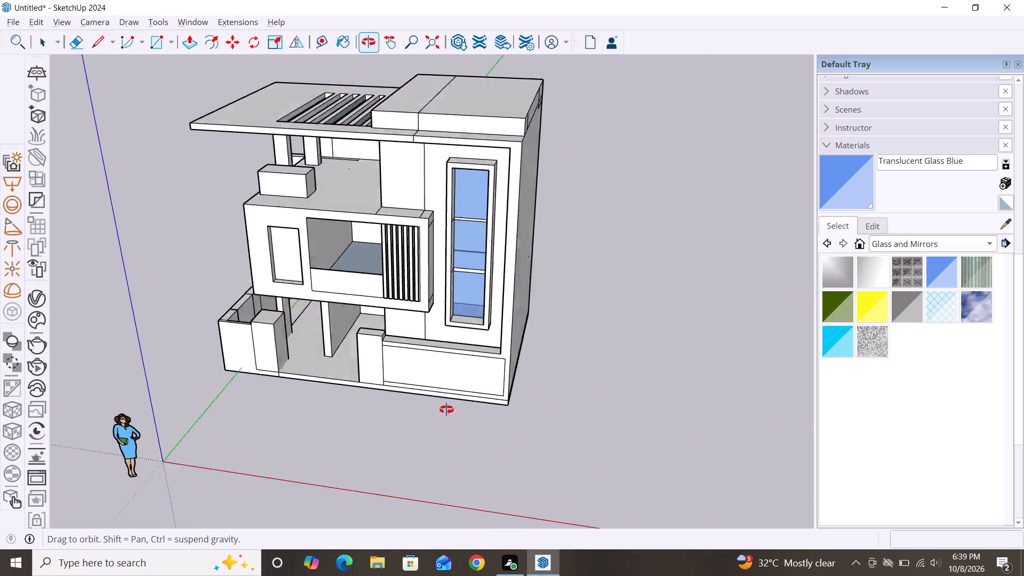
middle_click_drag(446, 410, 437, 409, "alt")
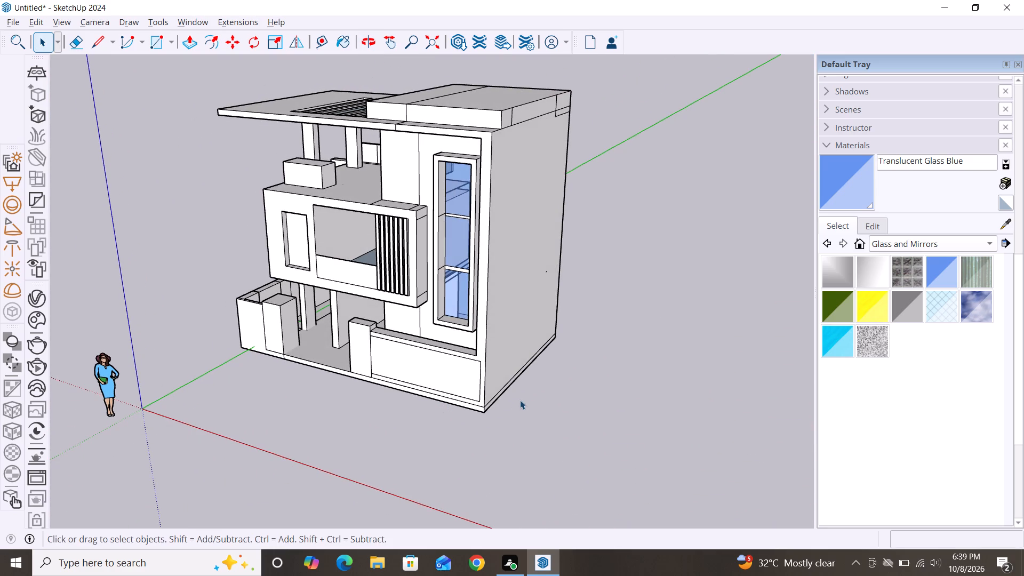
Examine the house from the front and side, including the ground-floor porch walls and openings up close.
scroll(583, 339, "down", 3)
middle_click_drag(529, 369, 614, 374, "alt")
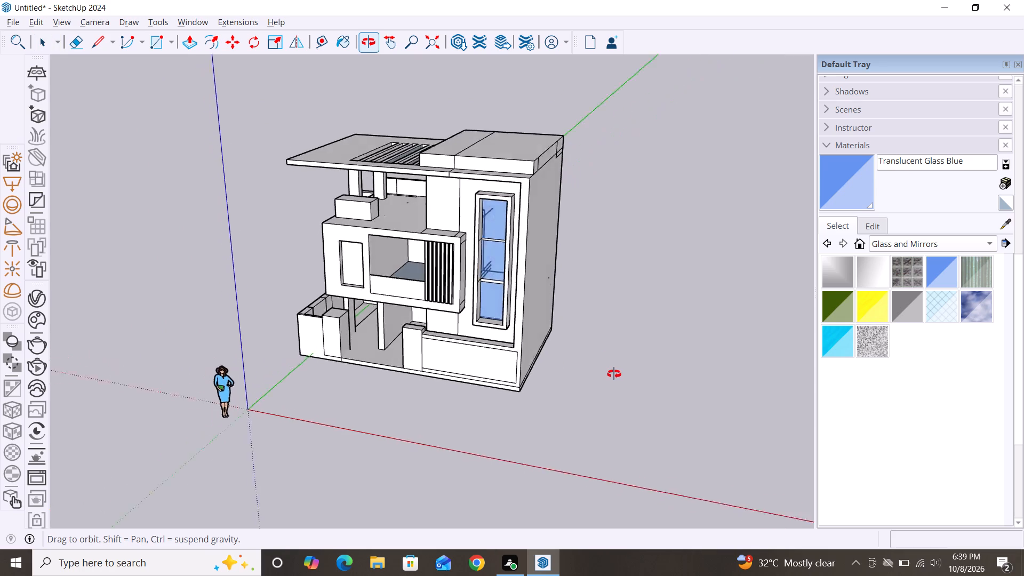
middle_click_drag(614, 374, 539, 388, "alt")
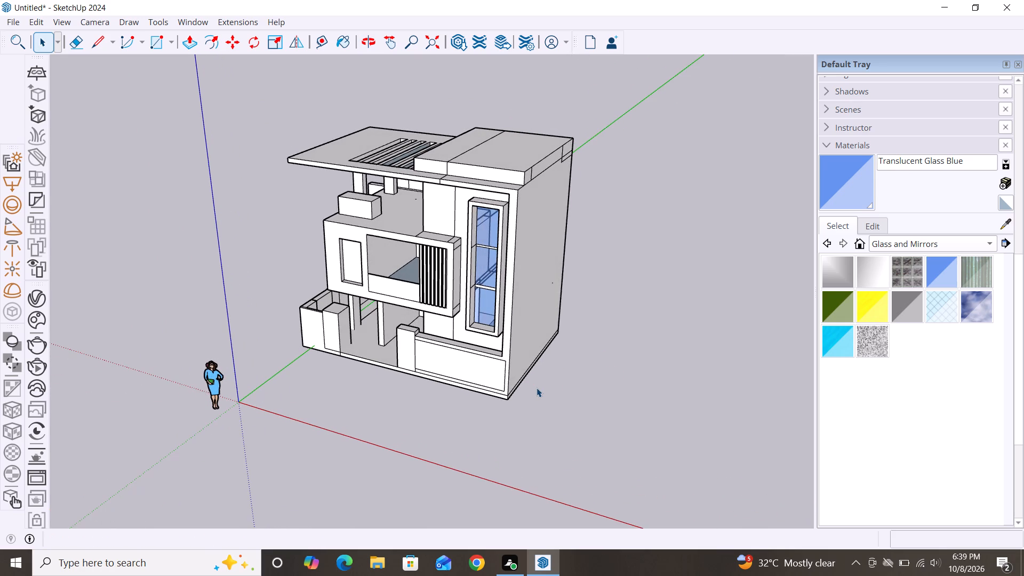
scroll(623, 347, "down", 2)
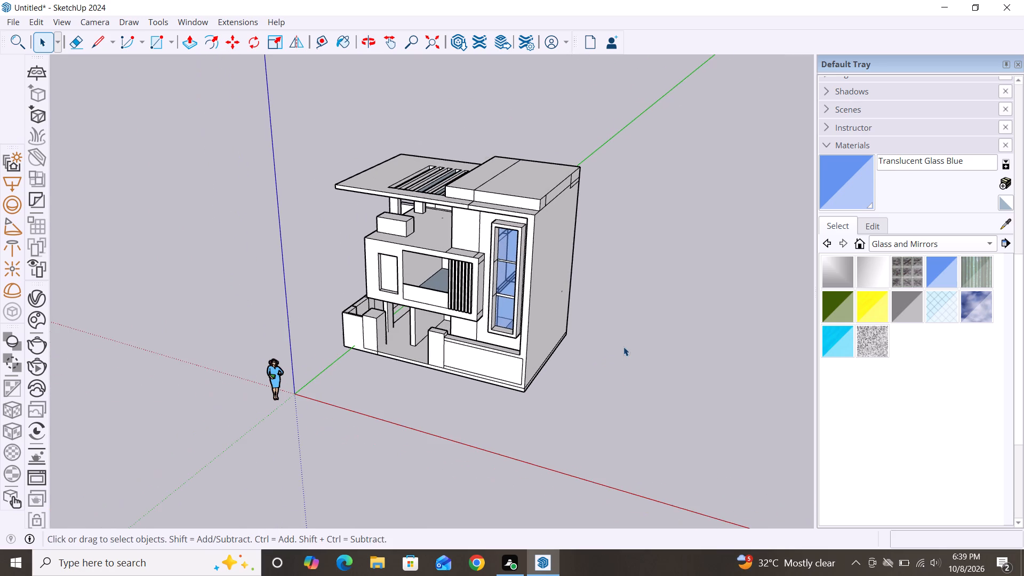
middle_click_drag(515, 395, 647, 261, "alt")
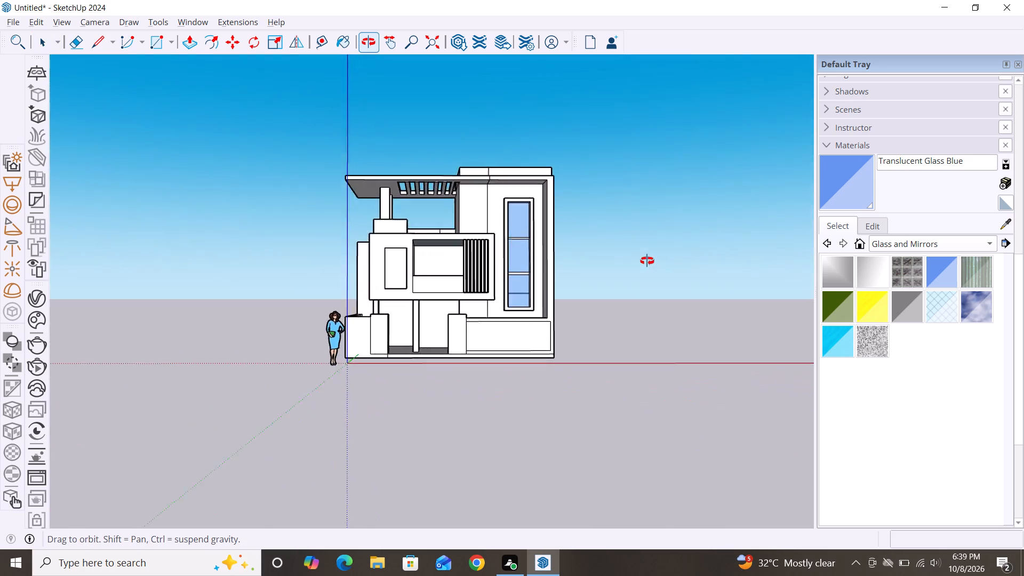
middle_click_drag(647, 261, 559, 332, "alt")
scroll(517, 331, "down", 3)
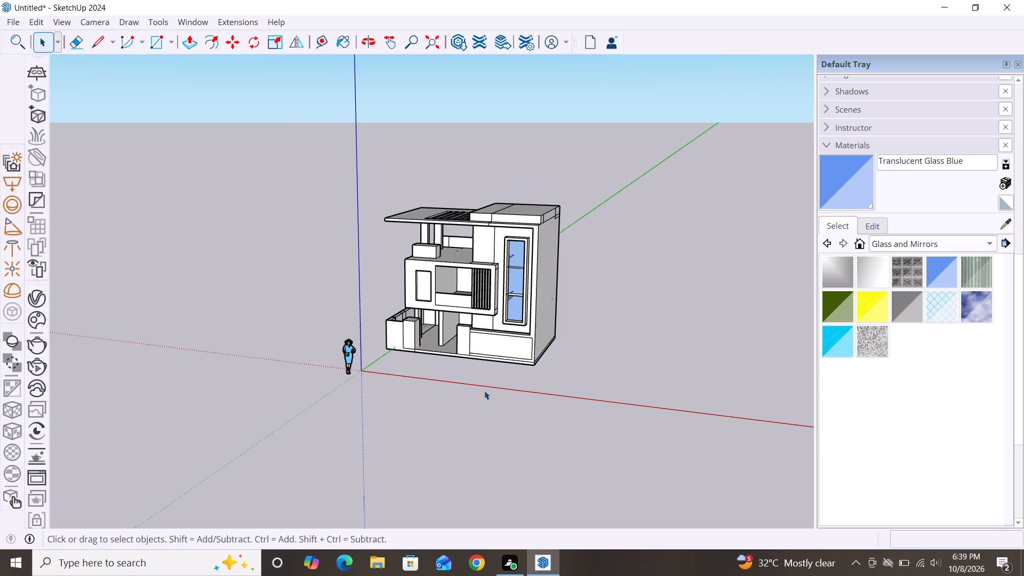
middle_click_drag(455, 398, 669, 410, "alt")
scroll(465, 325, "up", 4)
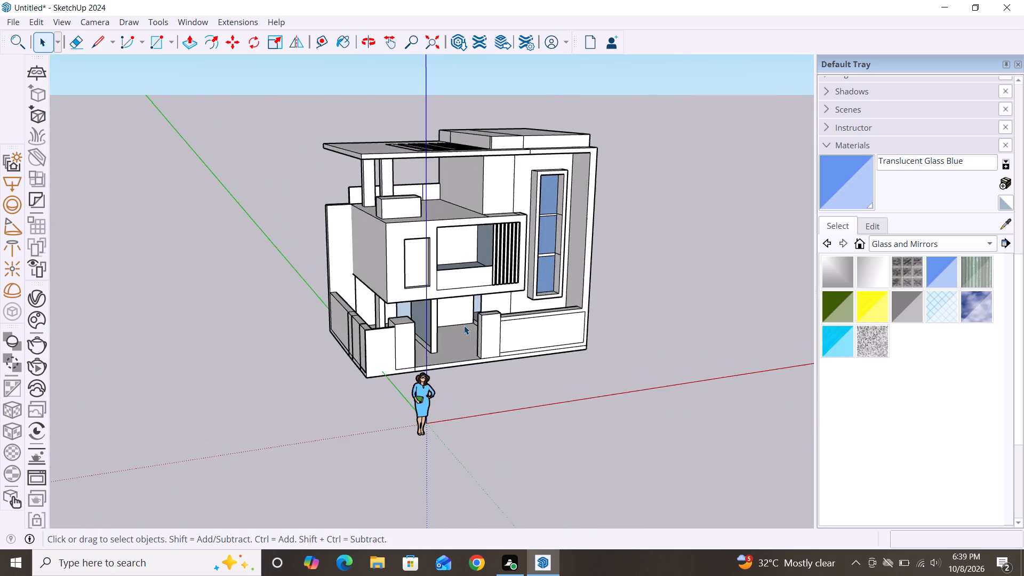
scroll(464, 325, "up", 13)
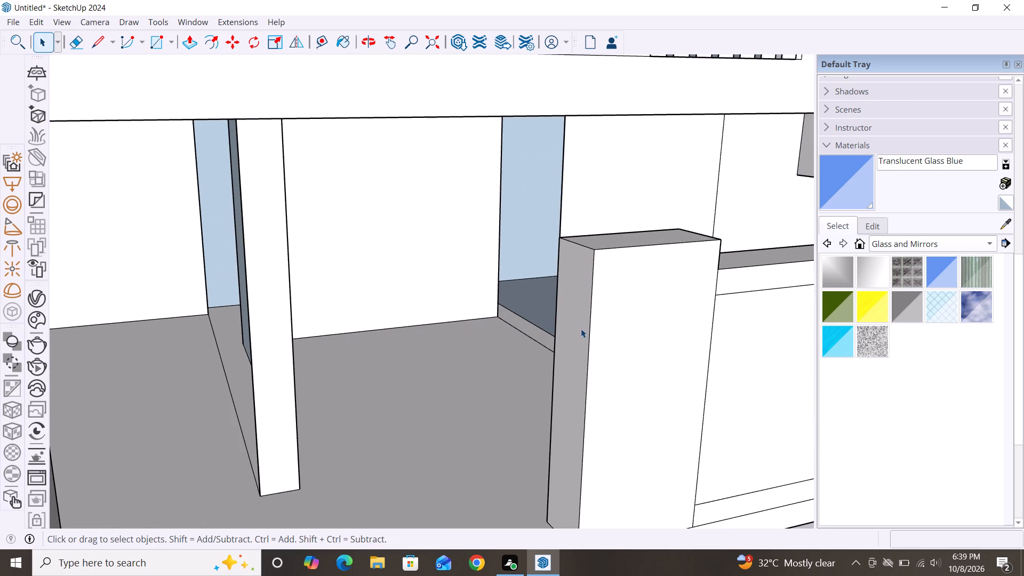
scroll(541, 324, "down", 5)
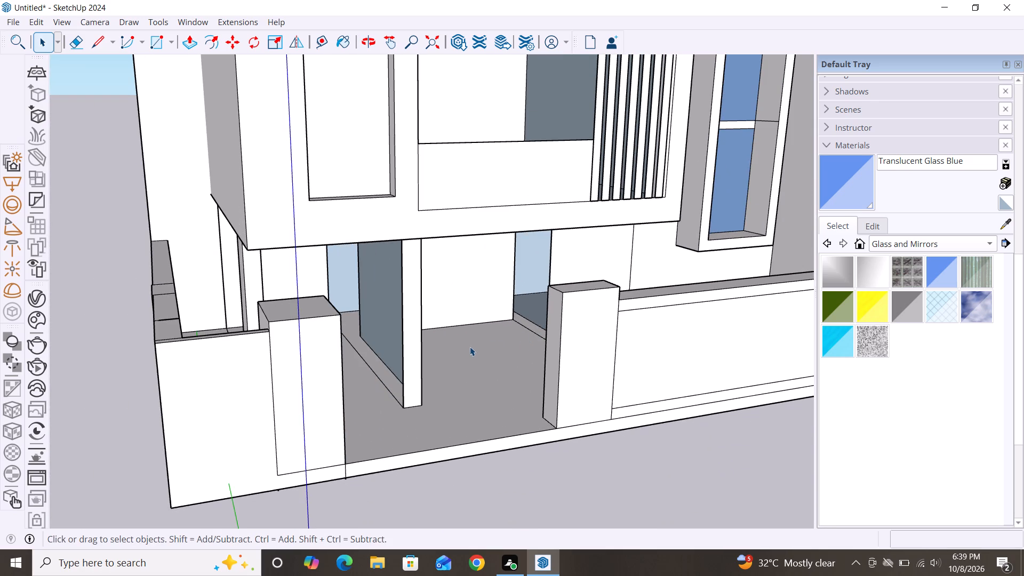
Undo the recent edits back to where the porch's dividing wall and the wall behind the gate pillar have solid faces.
scroll(534, 253, "up", 2)
key("ctrl+z")
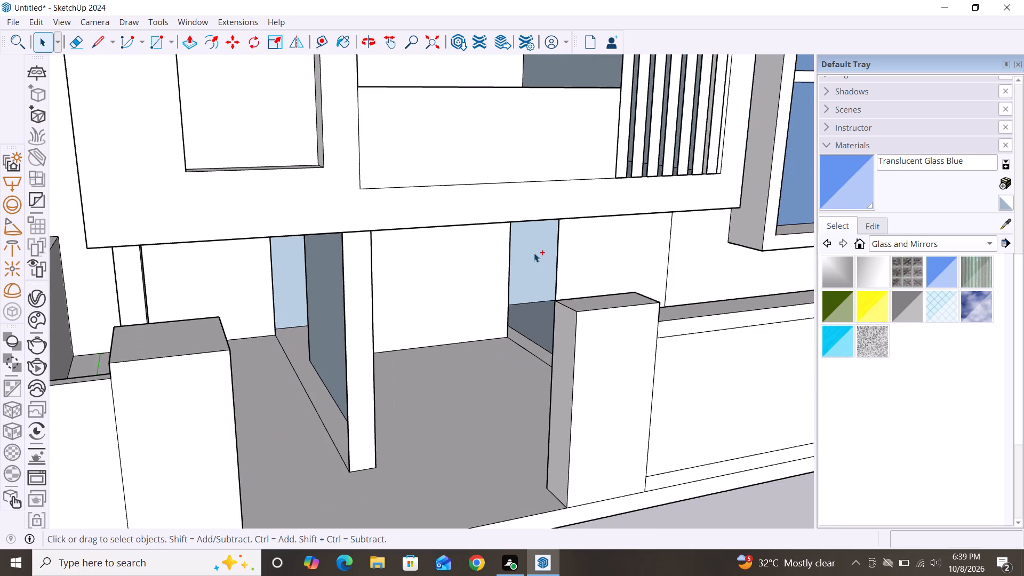
key("ctrl+z")
key("ctrl+z")
key("ctrl+z")
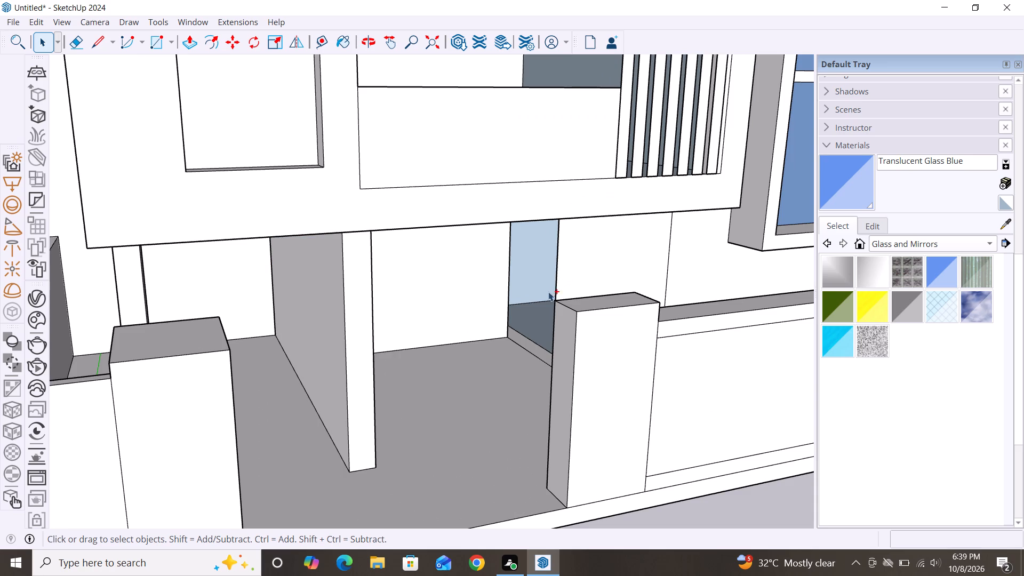
key("ctrl+z")
key("ctrl+z")
key("ctrl+z")
key("ctrl+z")
scroll(517, 334, "down", 5, "ctrl")
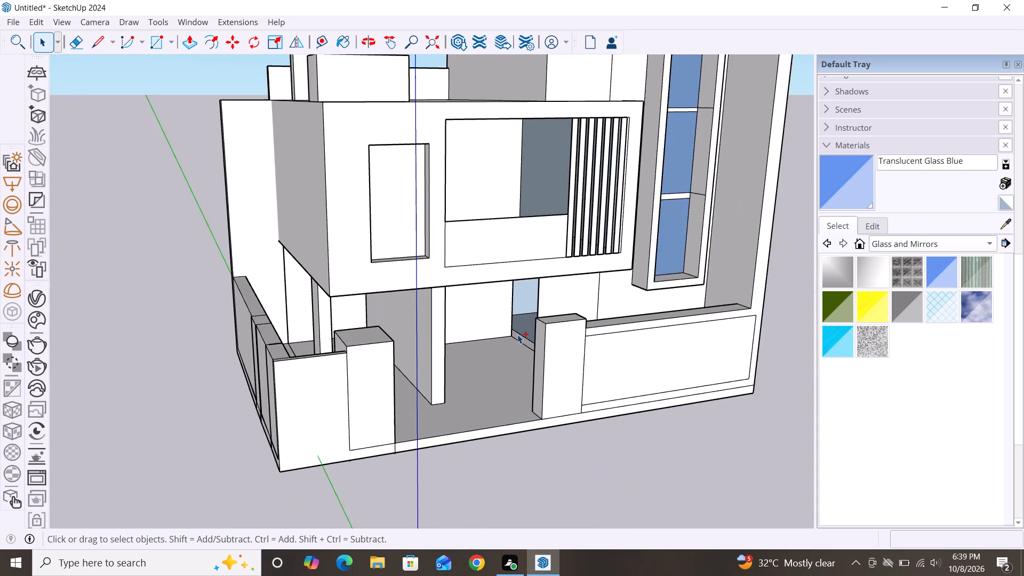
scroll(517, 334, "down", 3, "ctrl")
middle_click_drag(509, 342, 470, 315, "ctrl")
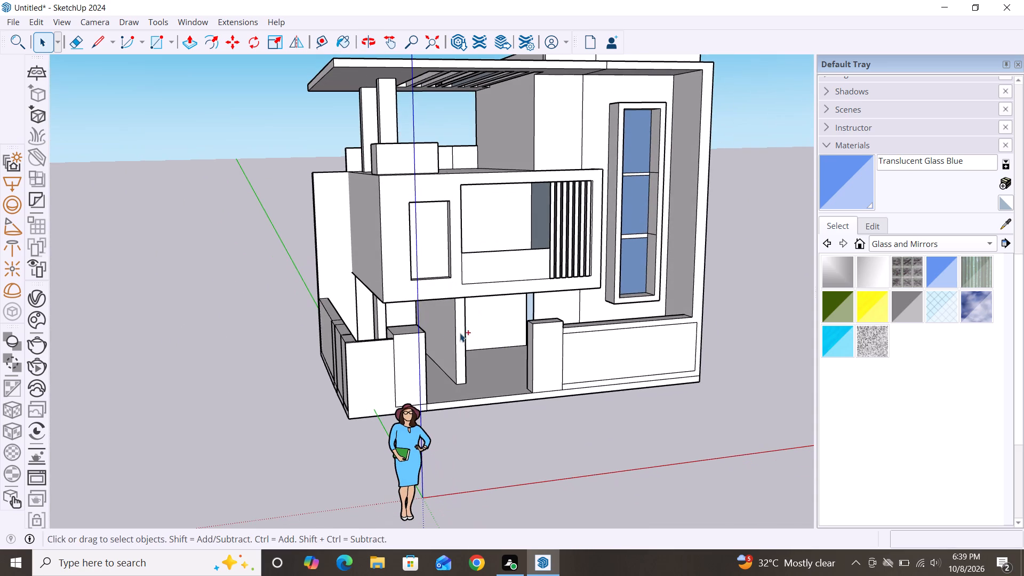
middle_click_drag(478, 356, 459, 361, "ctrl")
scroll(554, 307, "up", 3, "ctrl")
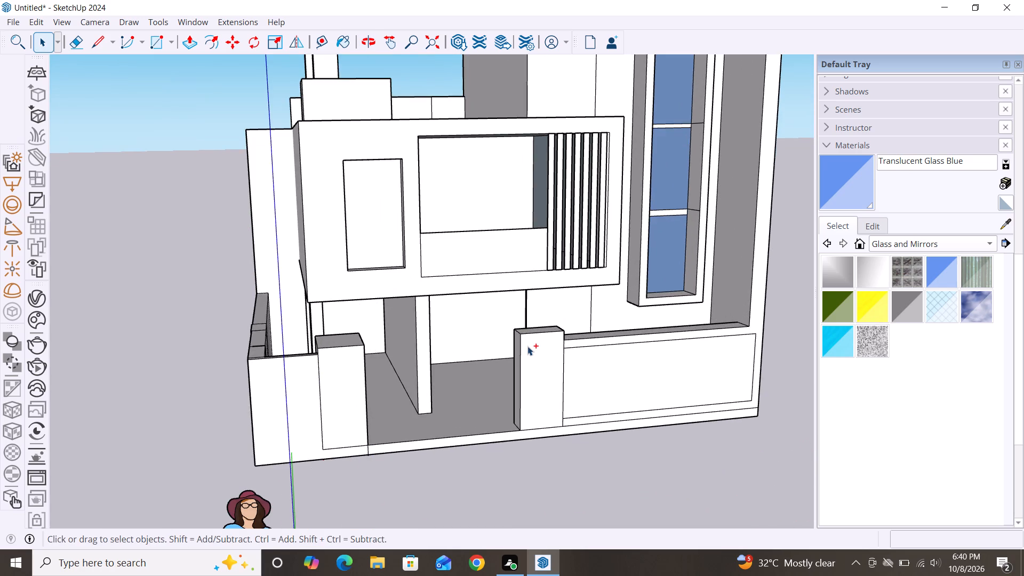
middle_click_drag(527, 346, 578, 360, "ctrl")
scroll(527, 346, "up", 5, "ctrl")
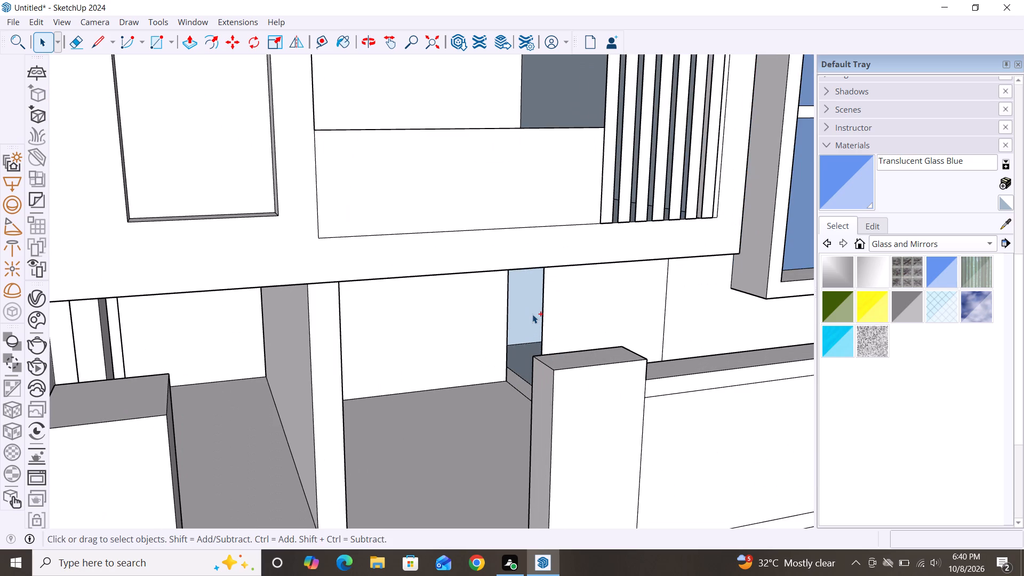
key("ctrl+z")
Examine the front facade from several angles, including the porch, the slatted balcony opening and the tall glazed window.
scroll(483, 310, "down", 3)
scroll(456, 275, "down", 3)
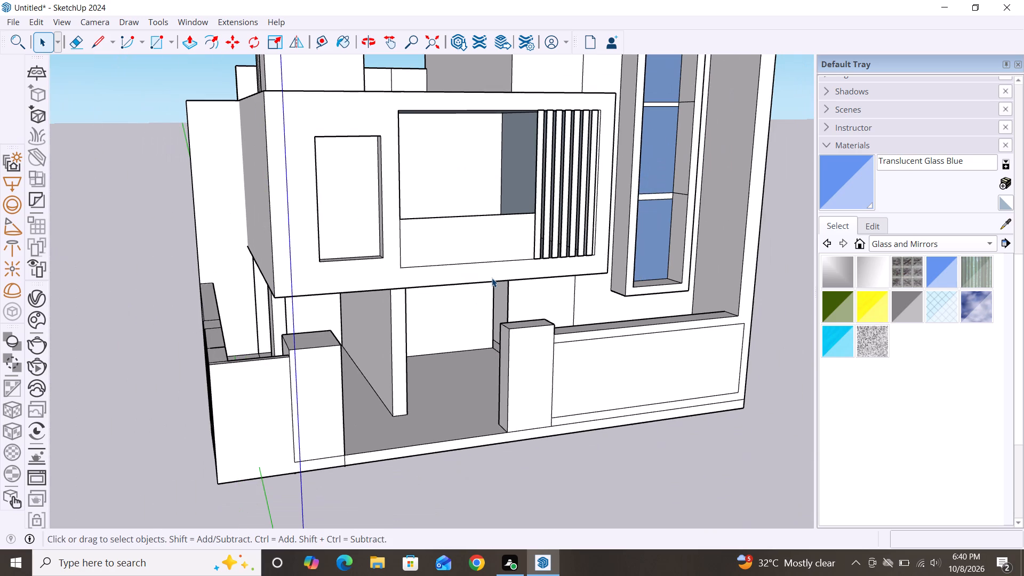
scroll(493, 283, "down", 6)
key("space")
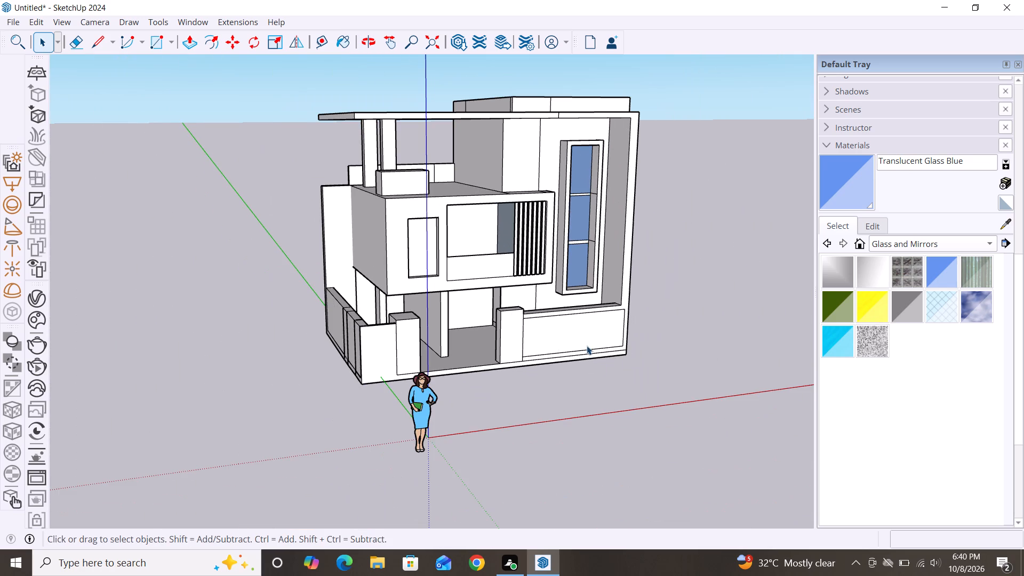
middle_click_drag(602, 415, 425, 371, "alt")
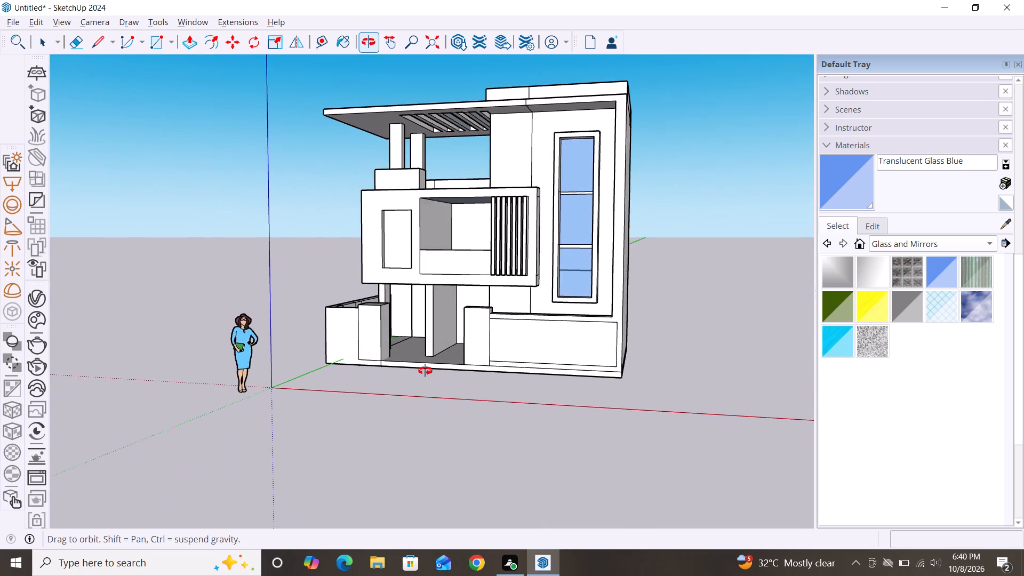
middle_click_drag(425, 371, 504, 412, "alt")
scroll(650, 290, "down", 2)
middle_click_drag(660, 413, 480, 412, "alt")
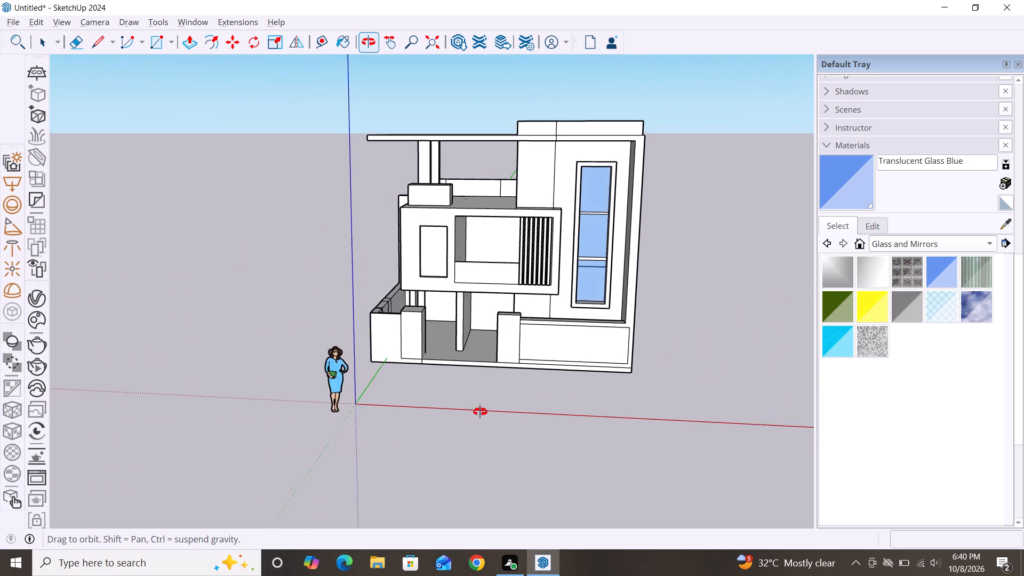
middle_click_drag(480, 412, 658, 412, "alt")
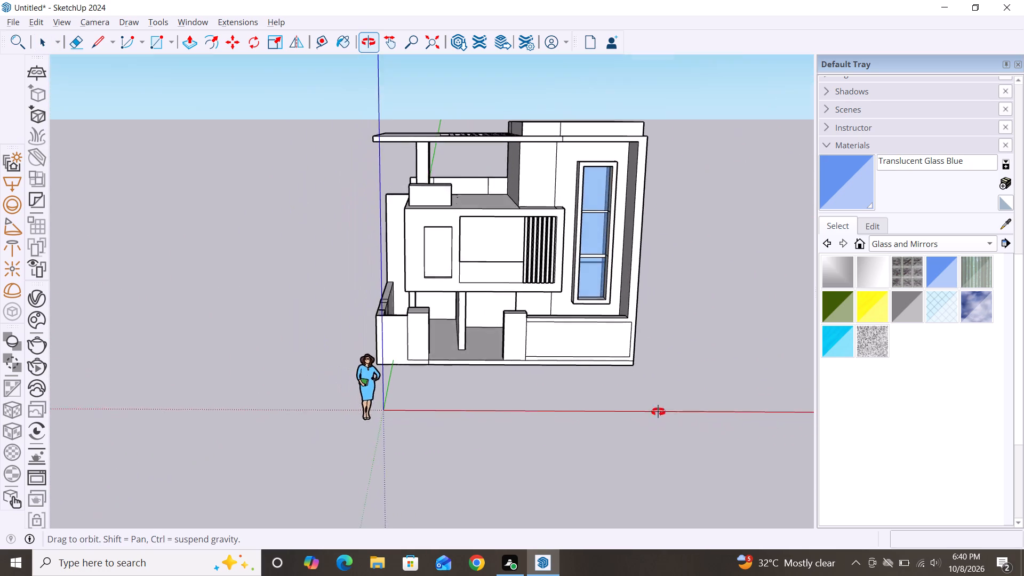
middle_click_drag(658, 412, 637, 407, "alt")
scroll(604, 276, "up", 8)
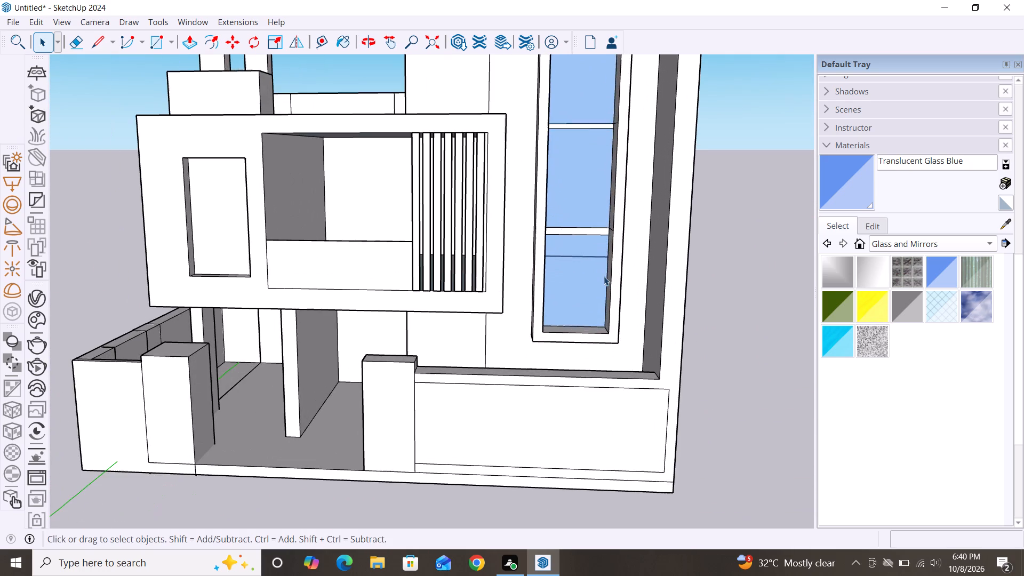
scroll(596, 250, "down", 2)
Set the opacity of the Translucent Glass Blue material to 18.
left_click(865, 221)
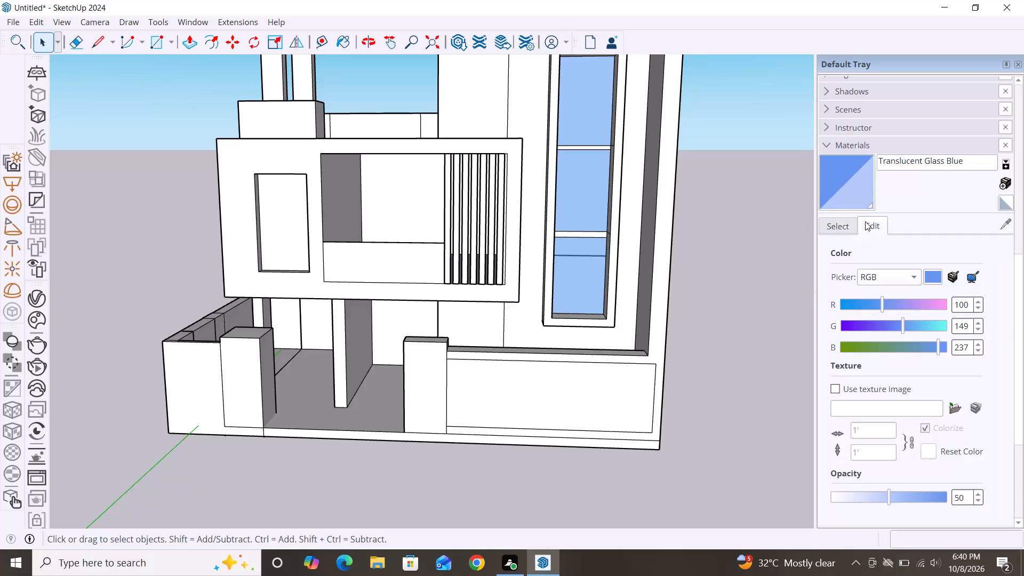
left_click(876, 502)
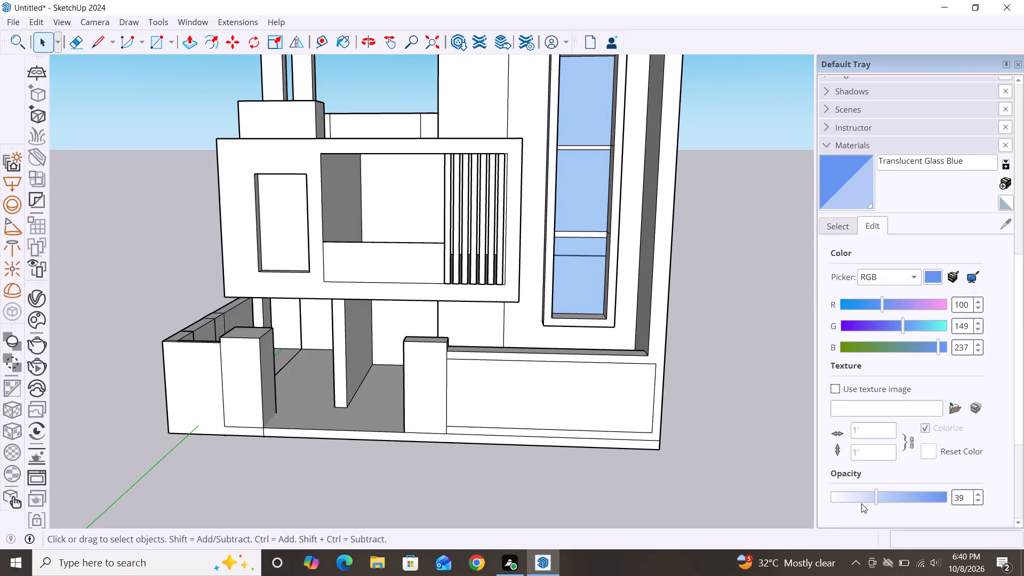
left_click(859, 505)
left_click(853, 497)
left_click(870, 502)
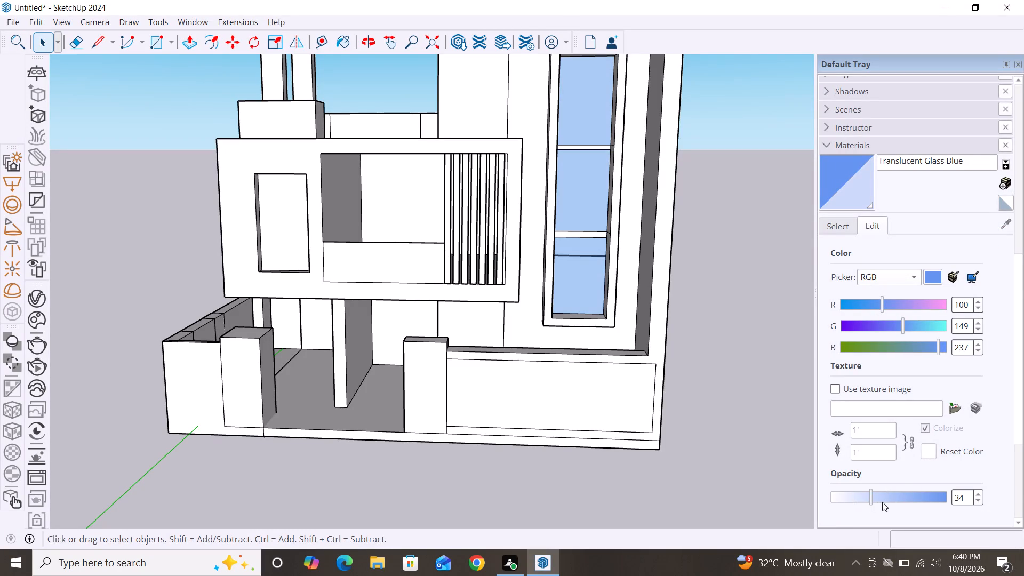
left_click(882, 502)
left_click(891, 498)
left_click(873, 499)
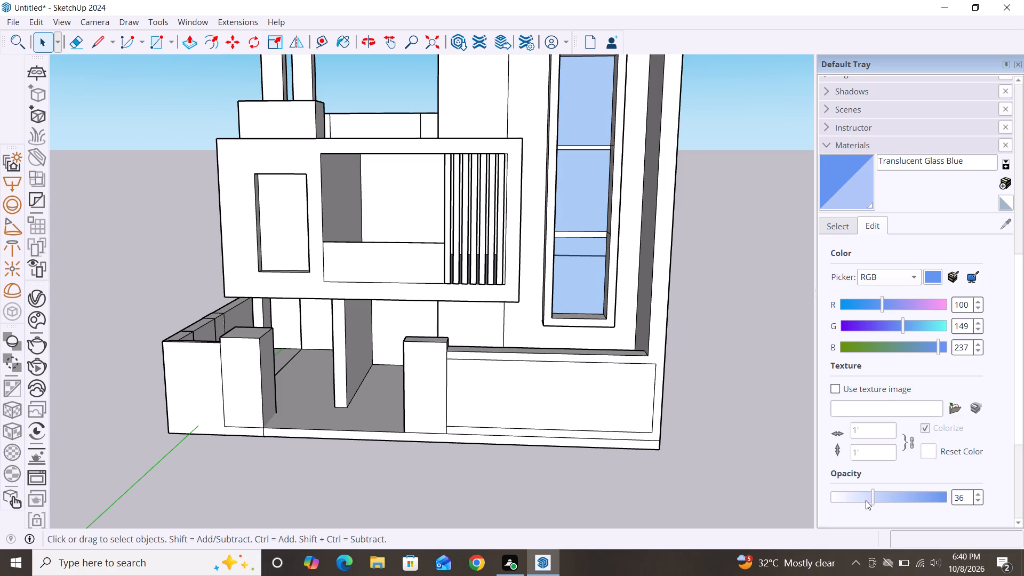
left_click(861, 500)
double_click(850, 502)
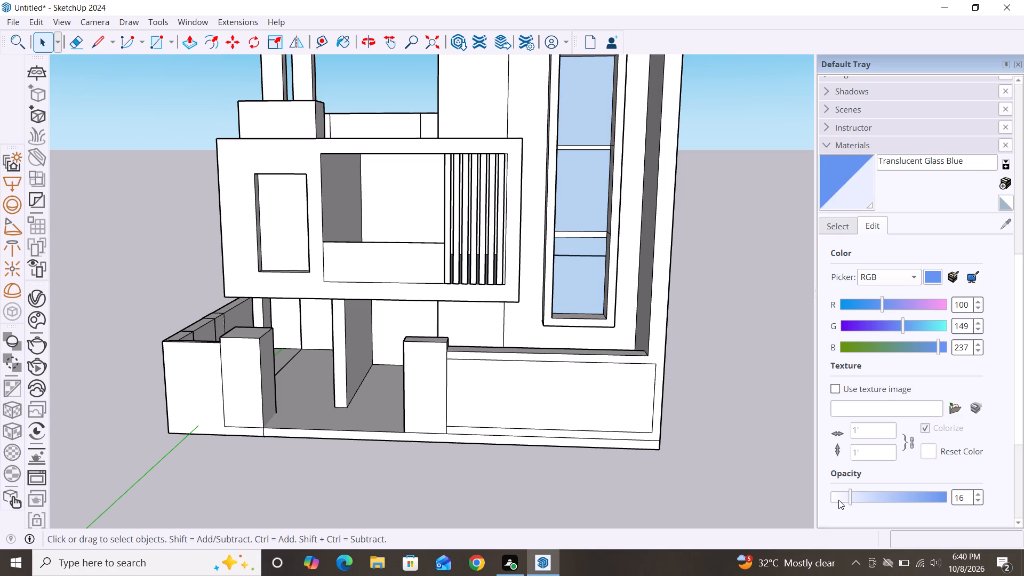
left_click(841, 500)
left_click(853, 501)
Paint the tall window's outer frame with Color M08 from the Colors collection.
scroll(735, 454, "down", 7)
middle_click_drag(668, 283, 631, 275)
scroll(632, 253, "up", 2)
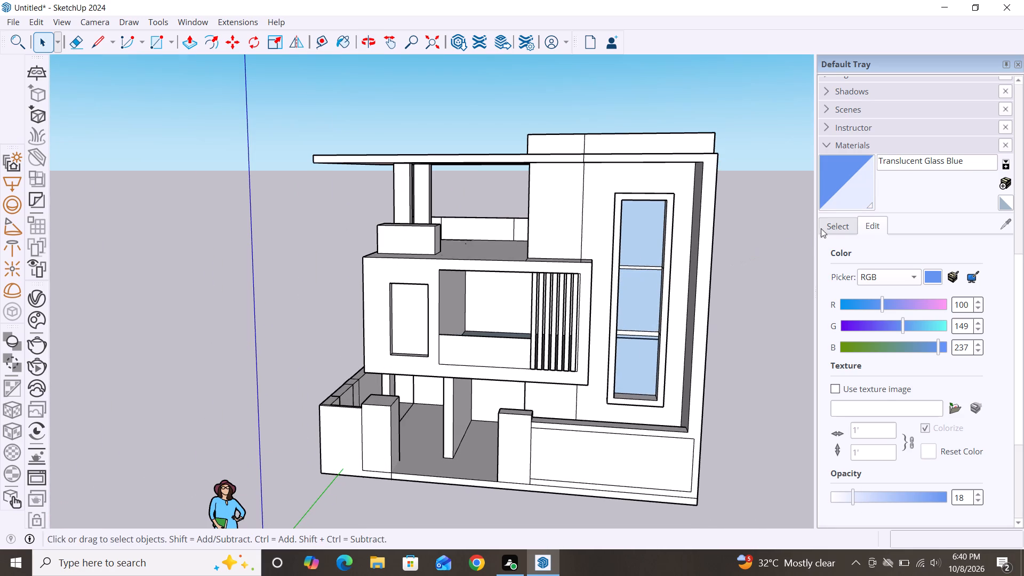
left_click(833, 223)
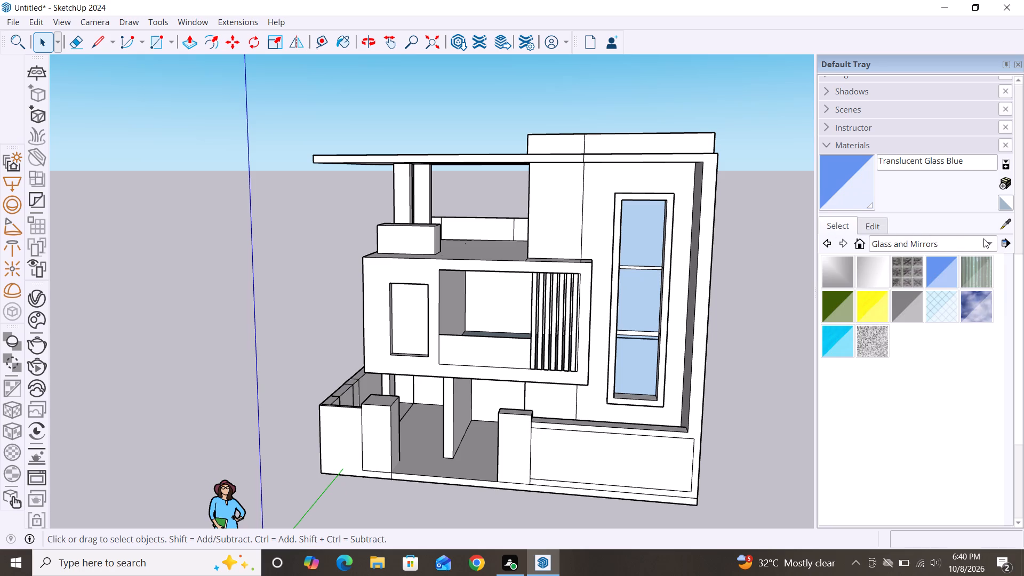
left_click(988, 243)
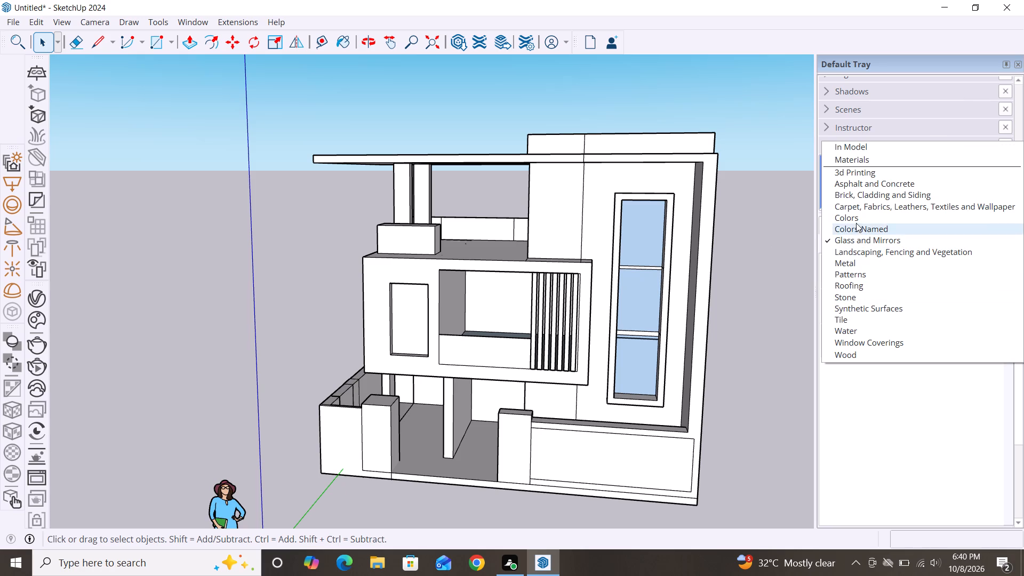
left_click(859, 219)
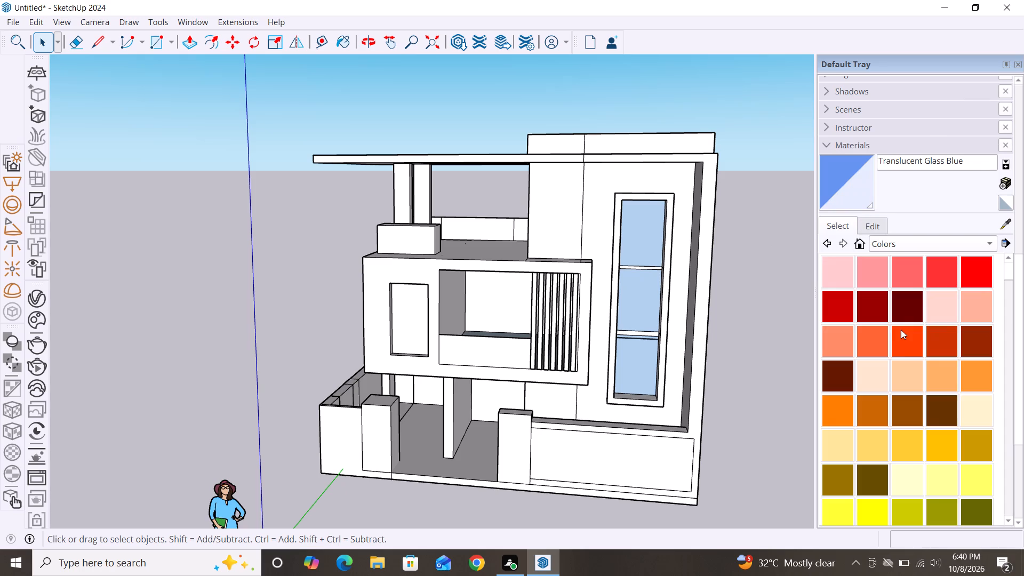
scroll(912, 341, "down", 16)
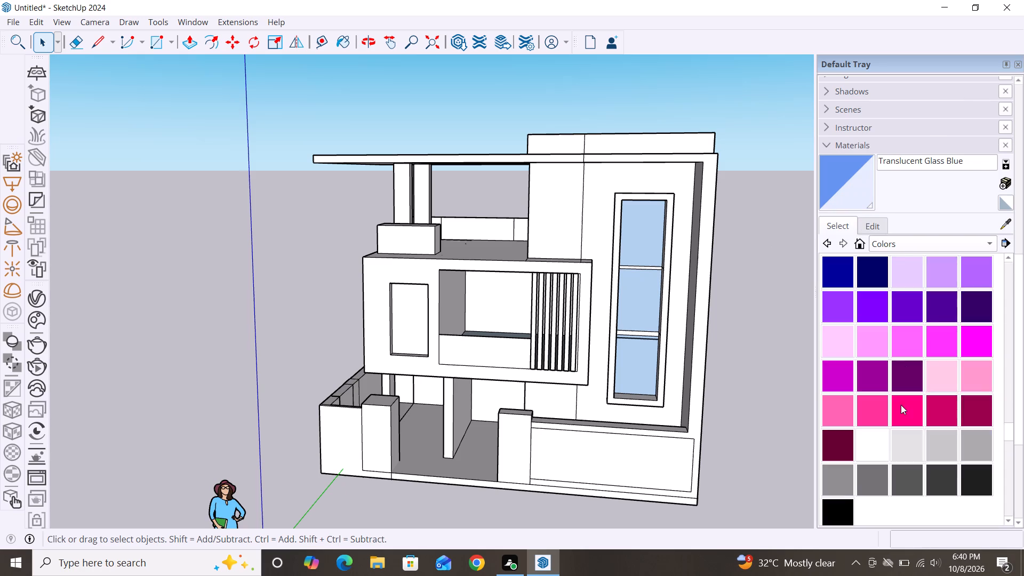
scroll(901, 405, "down", 3)
left_click(978, 347)
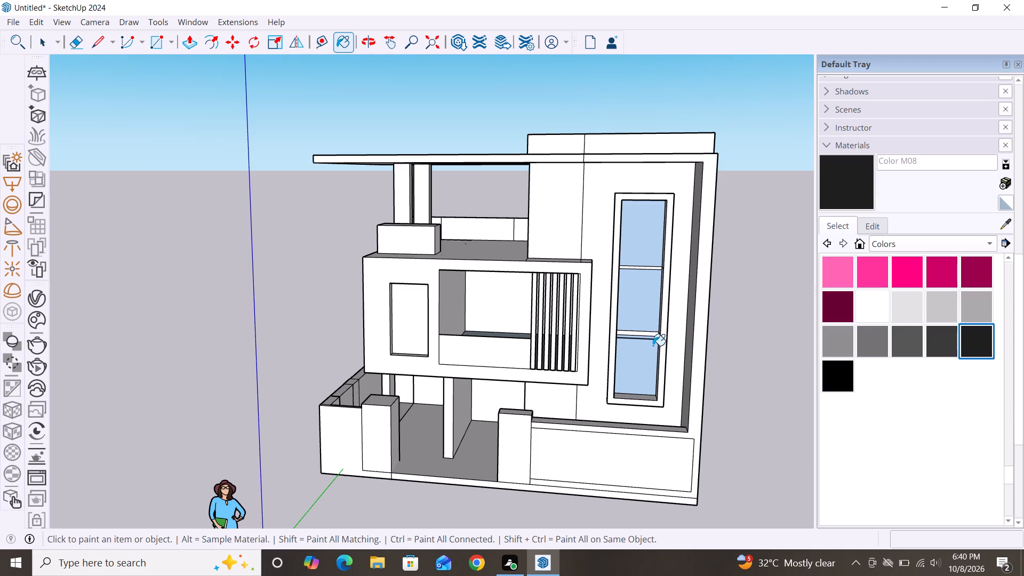
left_click(664, 344)
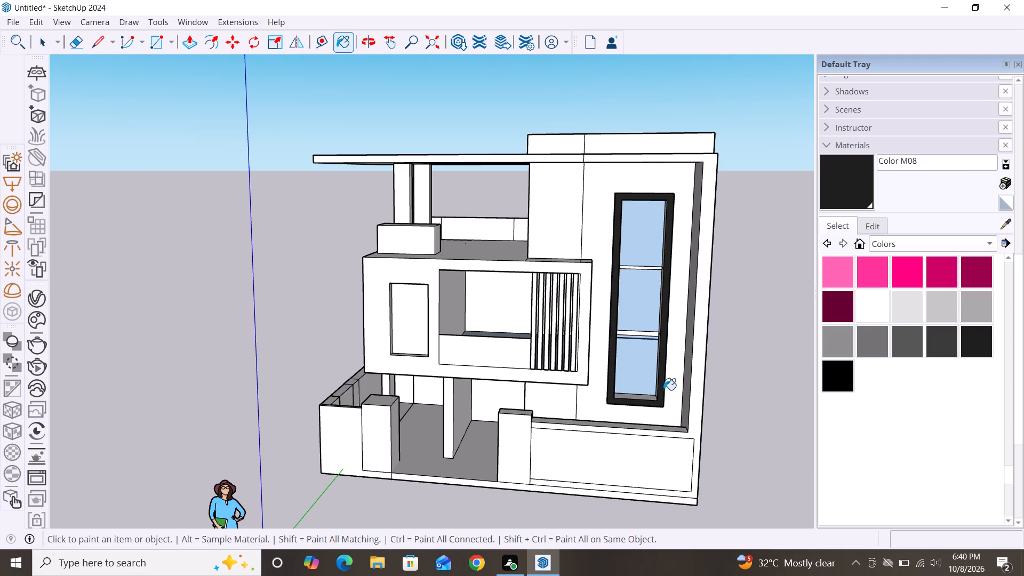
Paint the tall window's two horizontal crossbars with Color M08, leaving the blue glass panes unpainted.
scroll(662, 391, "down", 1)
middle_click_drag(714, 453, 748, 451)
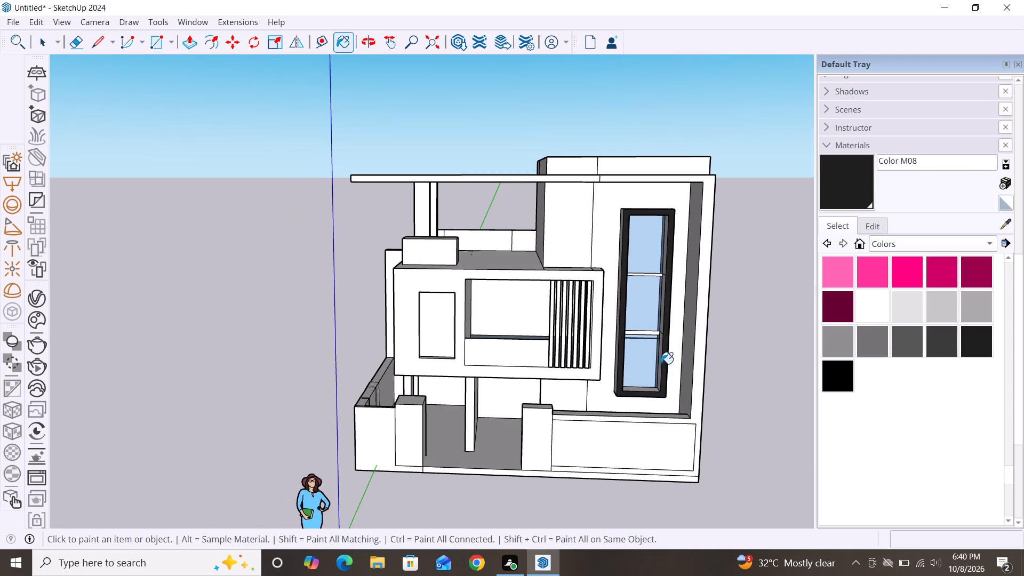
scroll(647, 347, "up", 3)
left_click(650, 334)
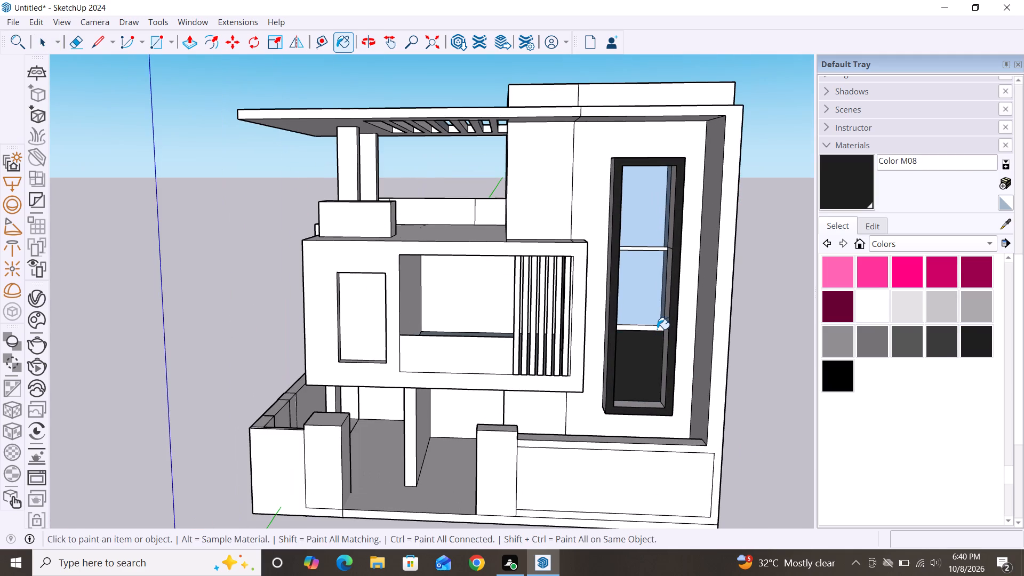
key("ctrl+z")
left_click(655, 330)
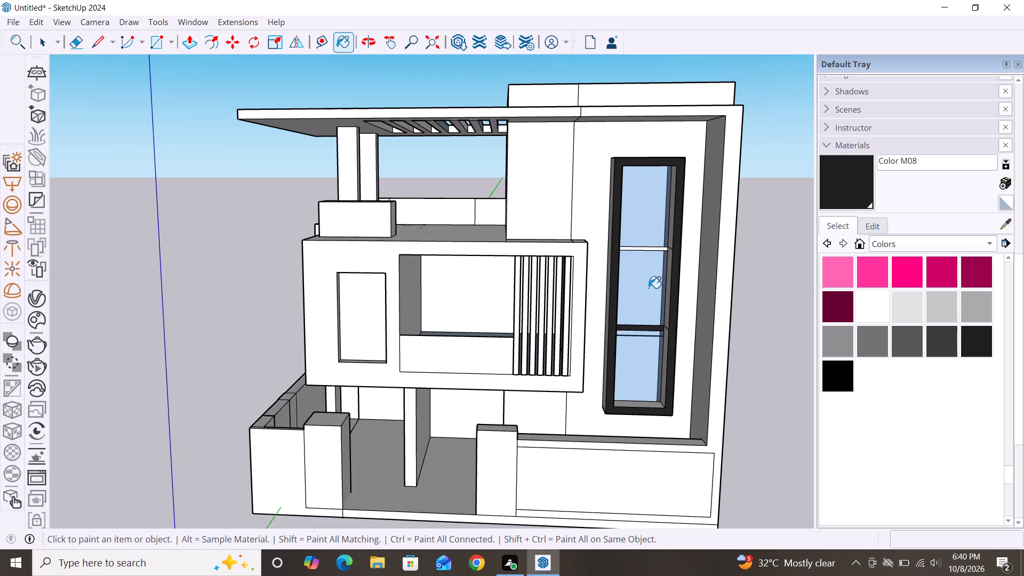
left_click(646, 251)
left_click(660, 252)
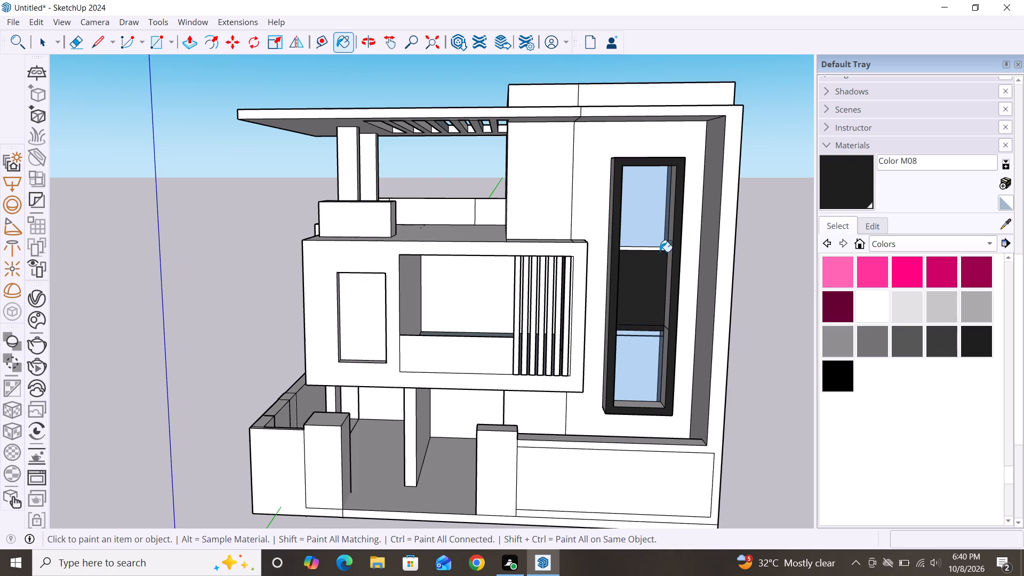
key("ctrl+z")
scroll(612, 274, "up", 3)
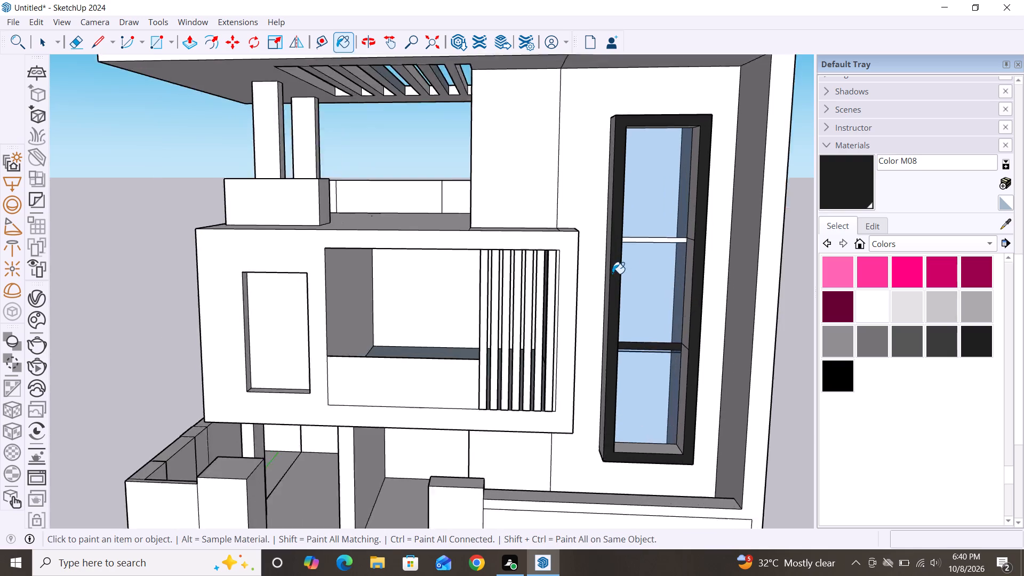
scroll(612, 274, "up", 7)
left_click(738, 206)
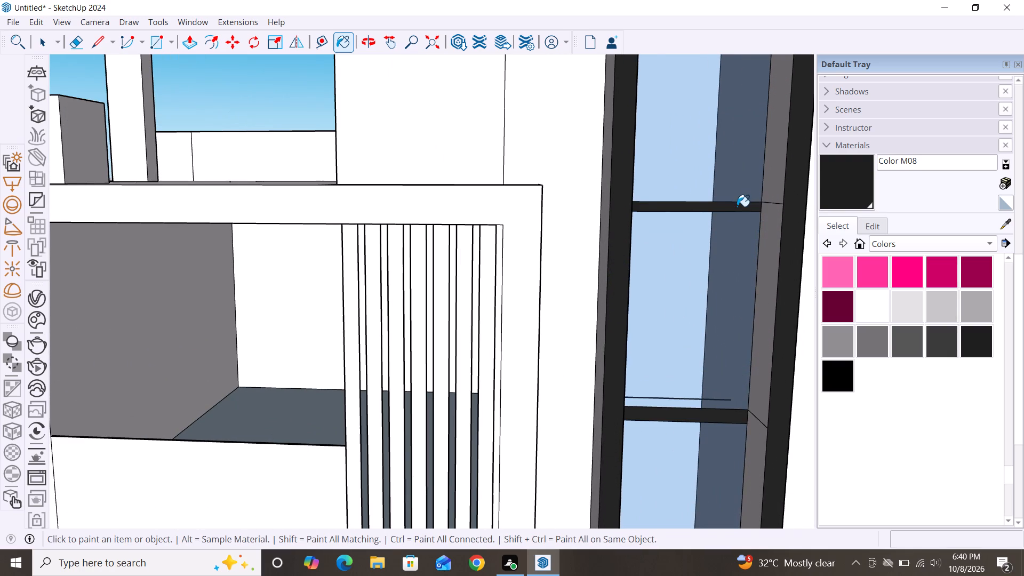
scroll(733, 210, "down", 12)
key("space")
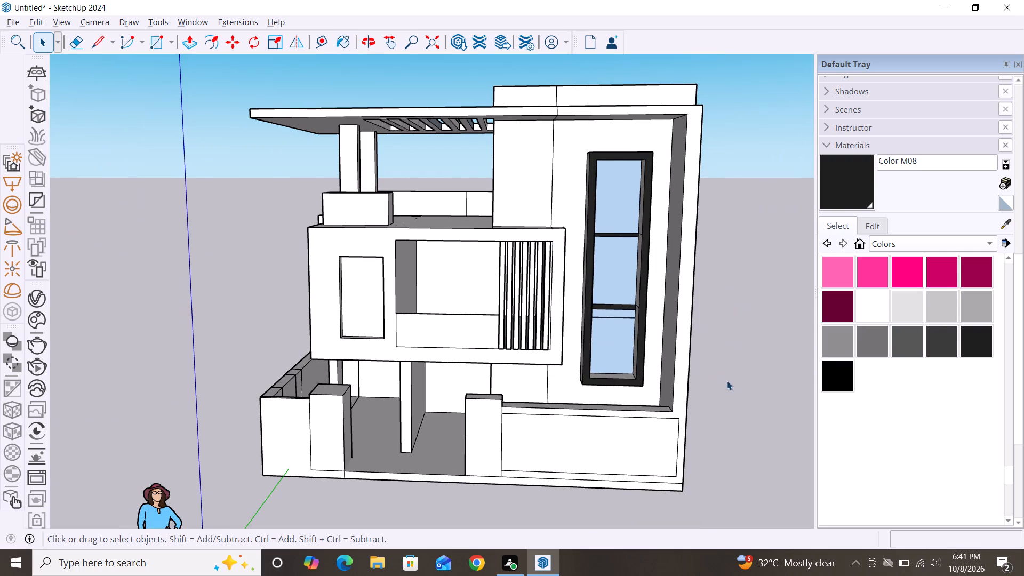
Undo the Color M08 painting of the tall window's crossbars and outer frame.
middle_click_drag(727, 381, 687, 377, "alt")
scroll(621, 325, "up", 8)
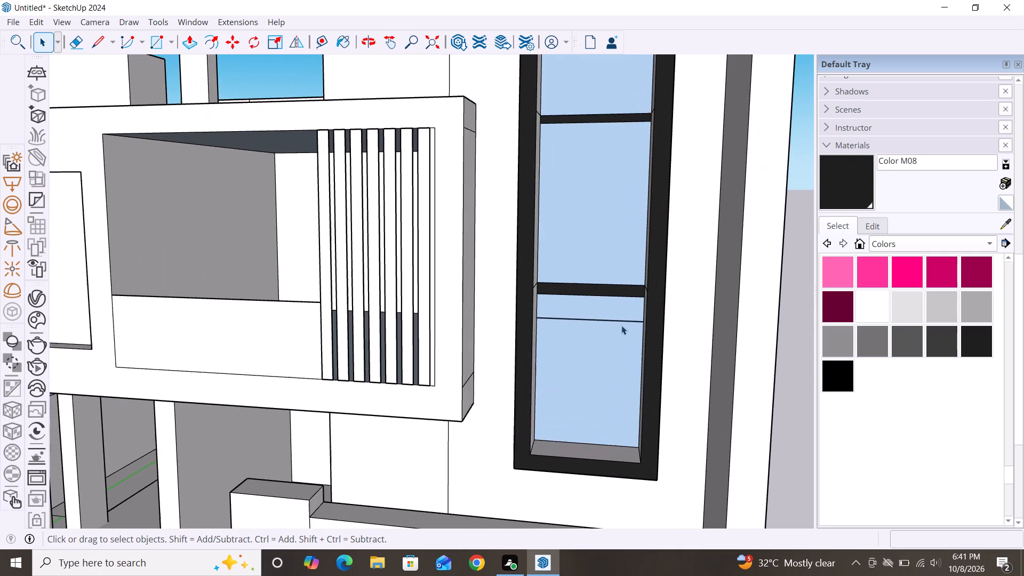
scroll(621, 325, "up", 3)
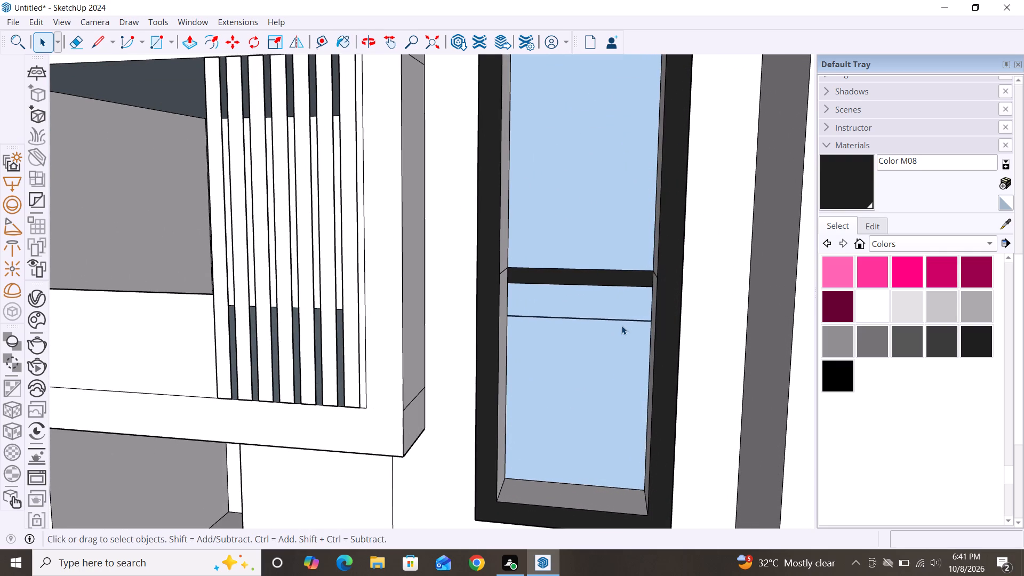
scroll(621, 325, "down", 3)
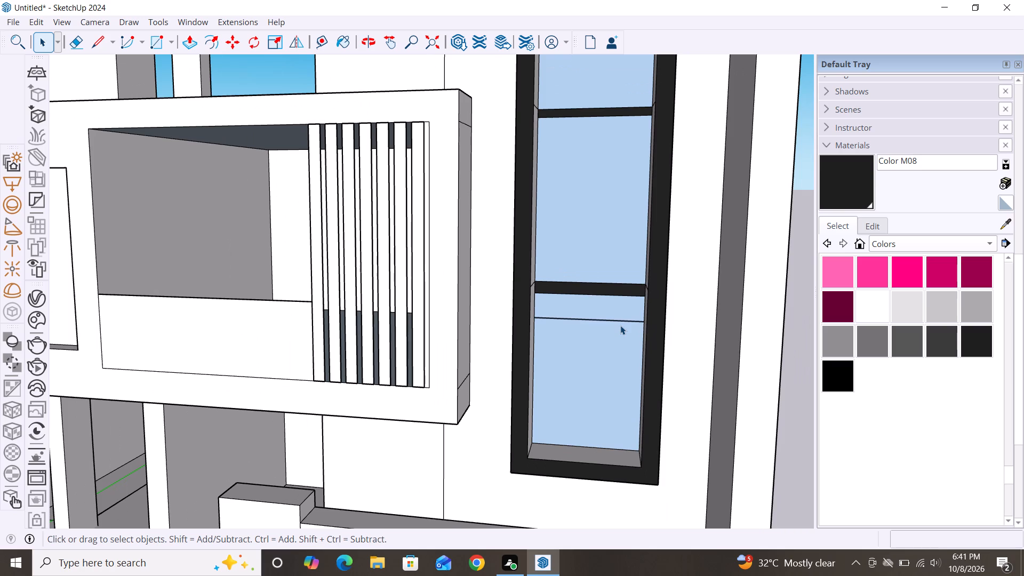
key("ctrl+z")
key("ctrl+z")
key("ctrl+z")
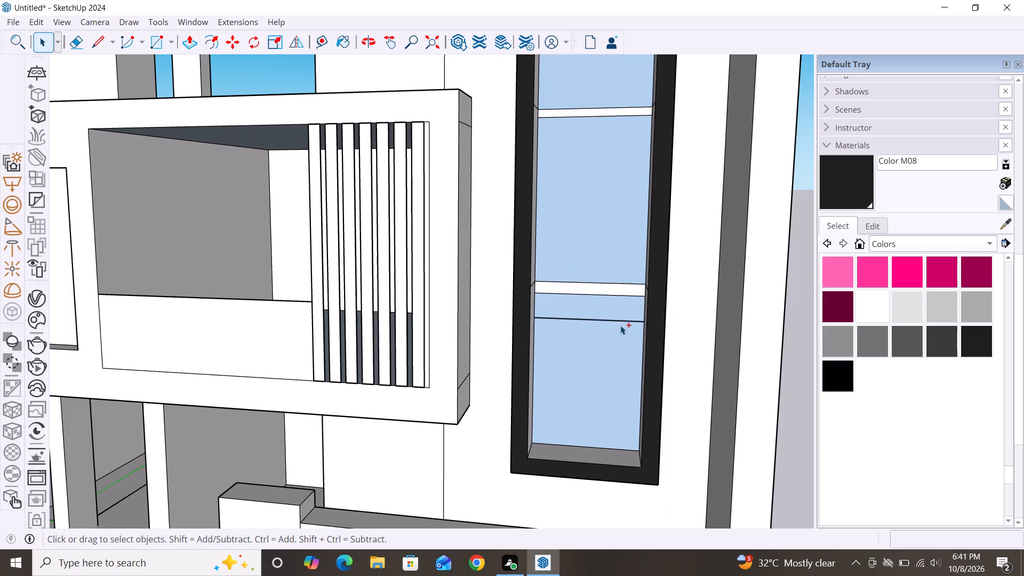
key("ctrl+z")
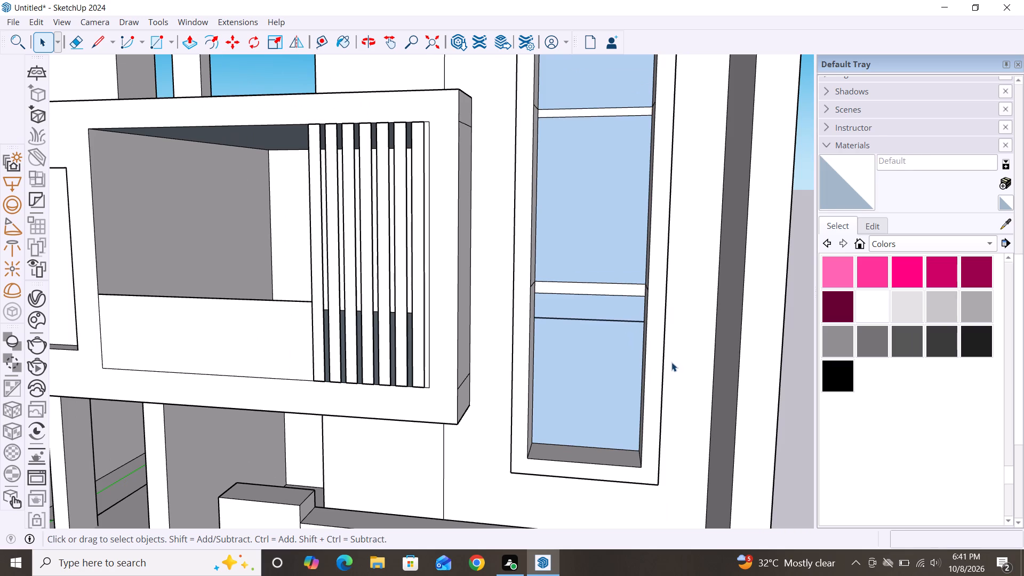
Push the tall window's outer frame face back toward the glass, ending with an adjustment of about 2 7/8".
key("p")
left_click_drag(652, 379, 653, 369)
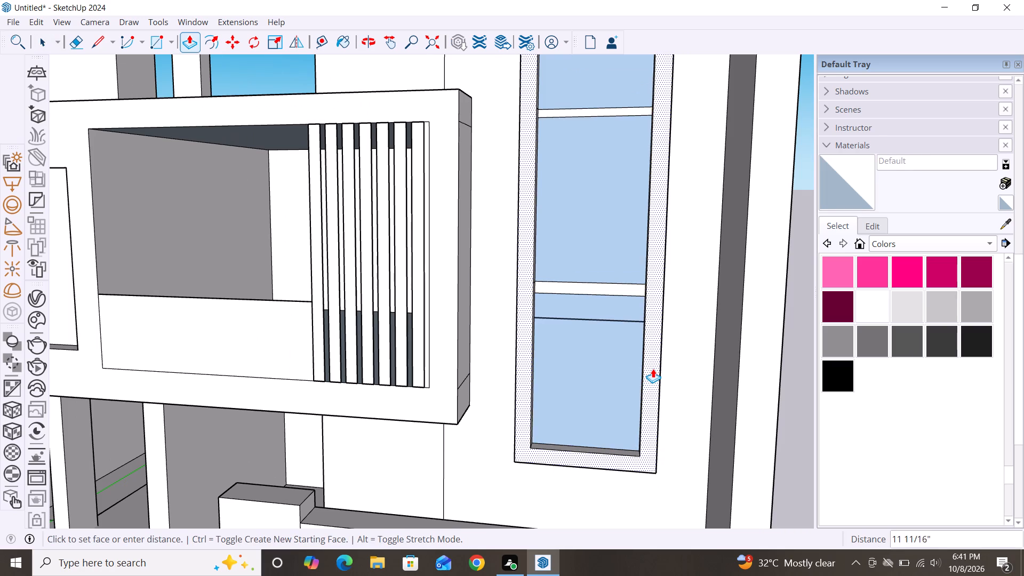
left_click_drag(653, 369, 654, 370)
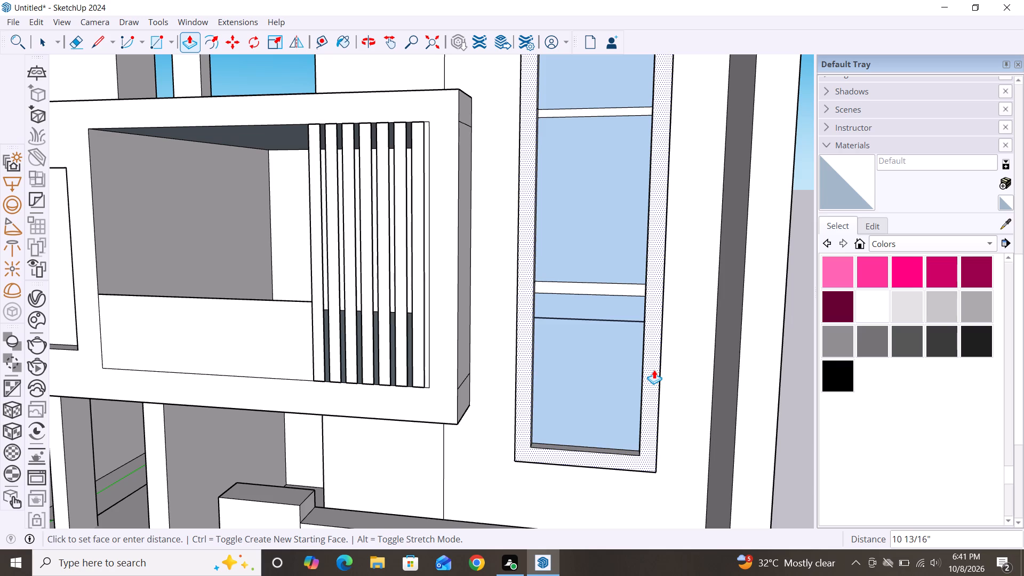
left_click_drag(654, 370, 657, 370)
left_click(657, 370)
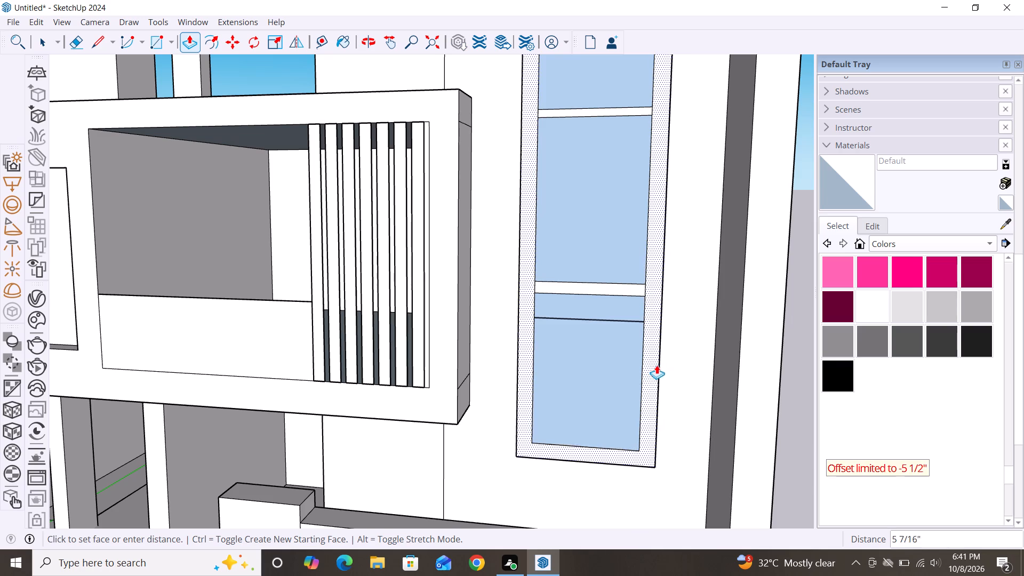
left_click(653, 369)
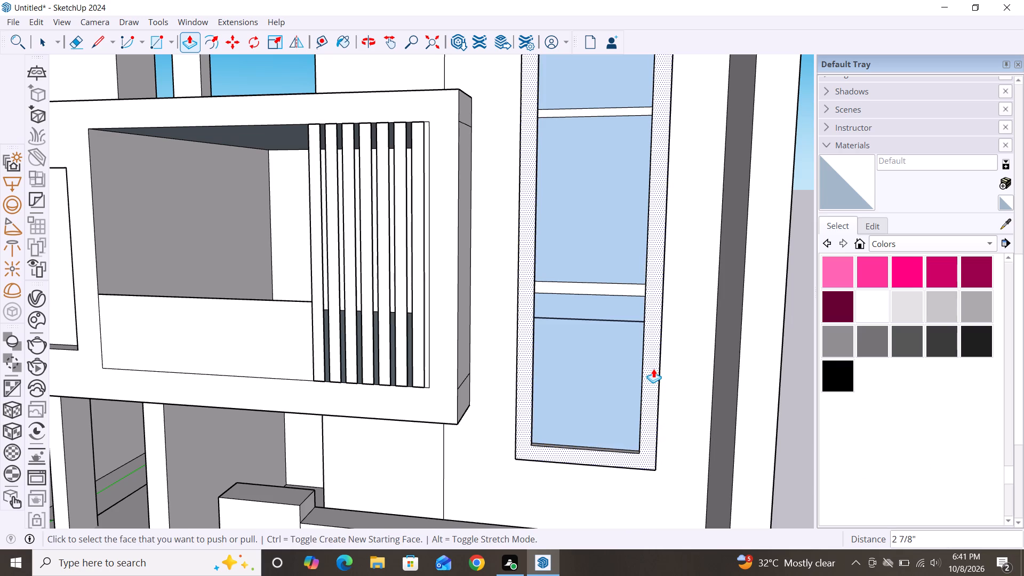
key("space")
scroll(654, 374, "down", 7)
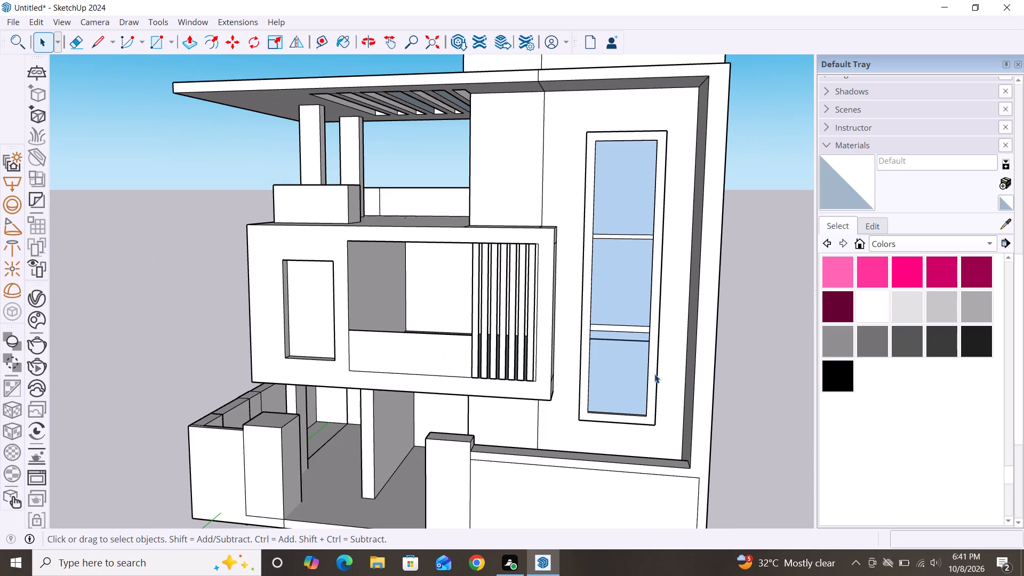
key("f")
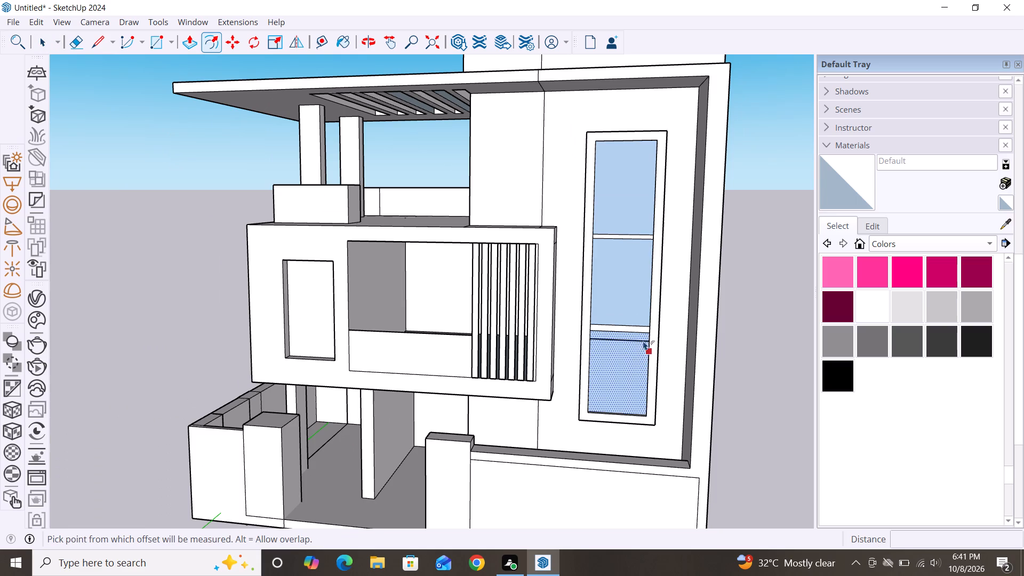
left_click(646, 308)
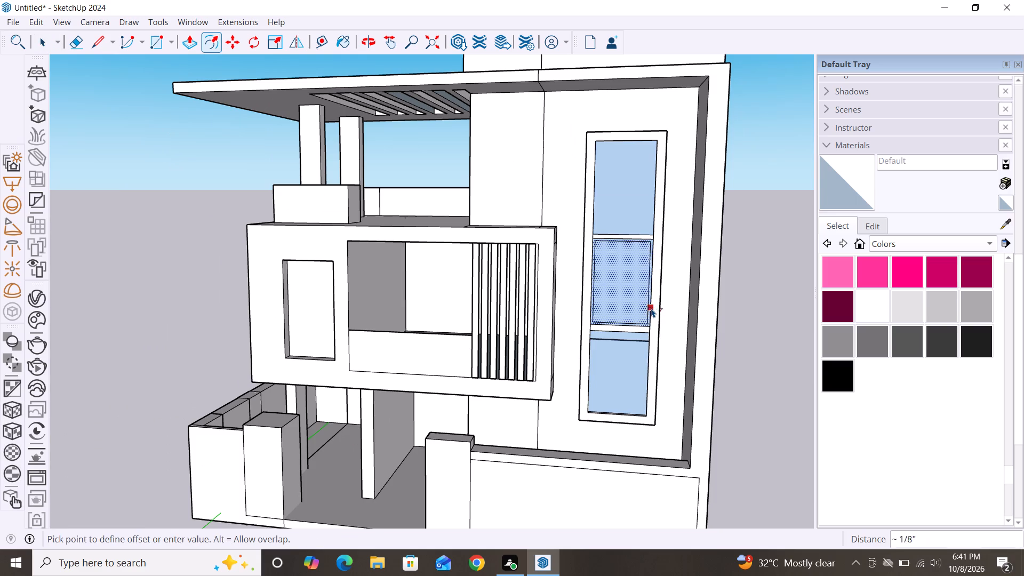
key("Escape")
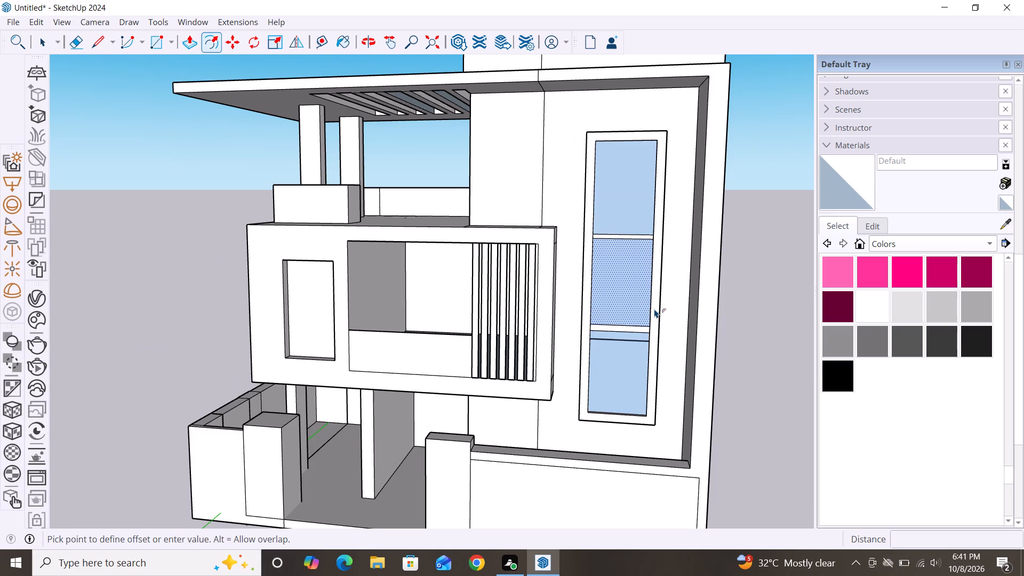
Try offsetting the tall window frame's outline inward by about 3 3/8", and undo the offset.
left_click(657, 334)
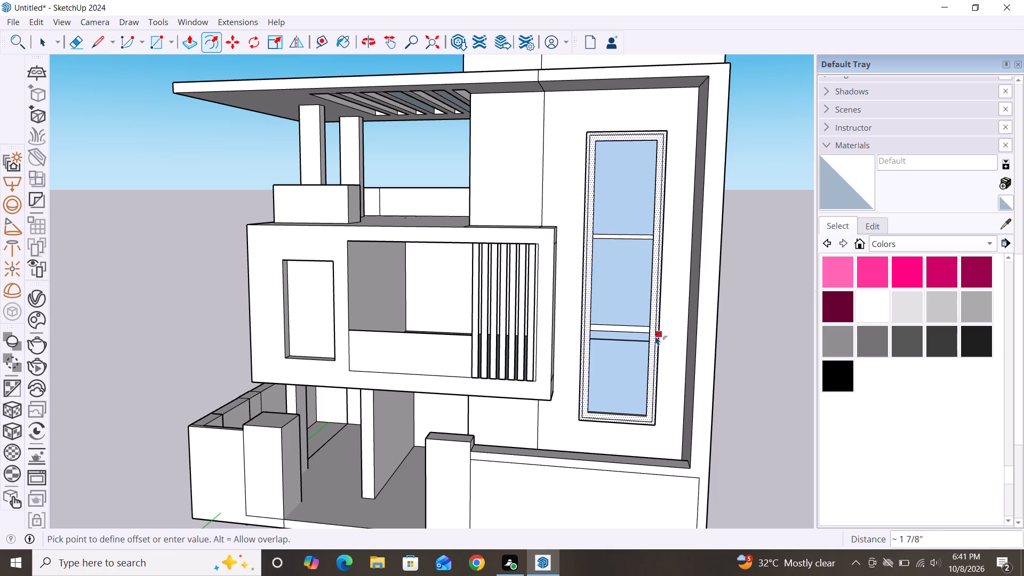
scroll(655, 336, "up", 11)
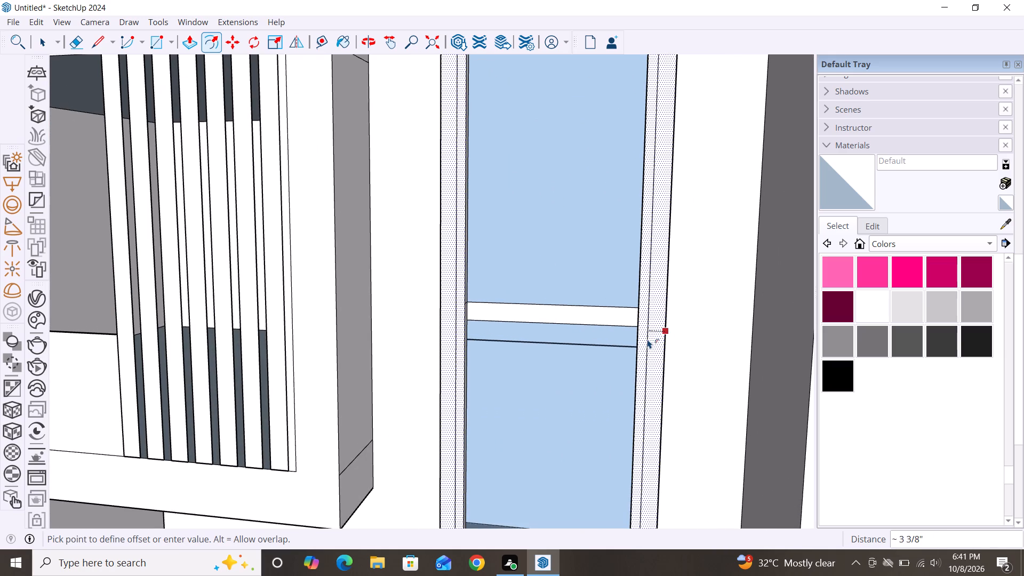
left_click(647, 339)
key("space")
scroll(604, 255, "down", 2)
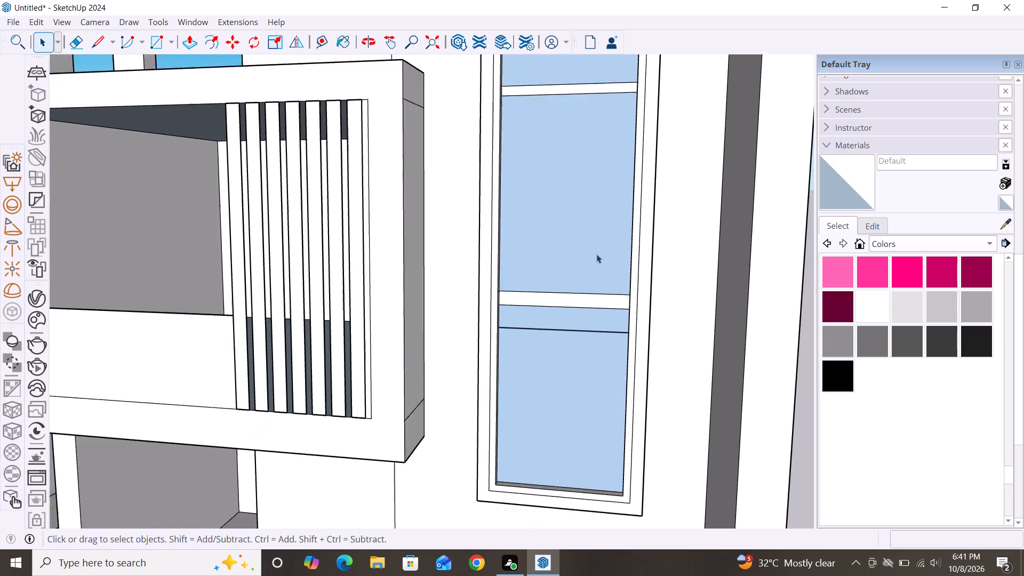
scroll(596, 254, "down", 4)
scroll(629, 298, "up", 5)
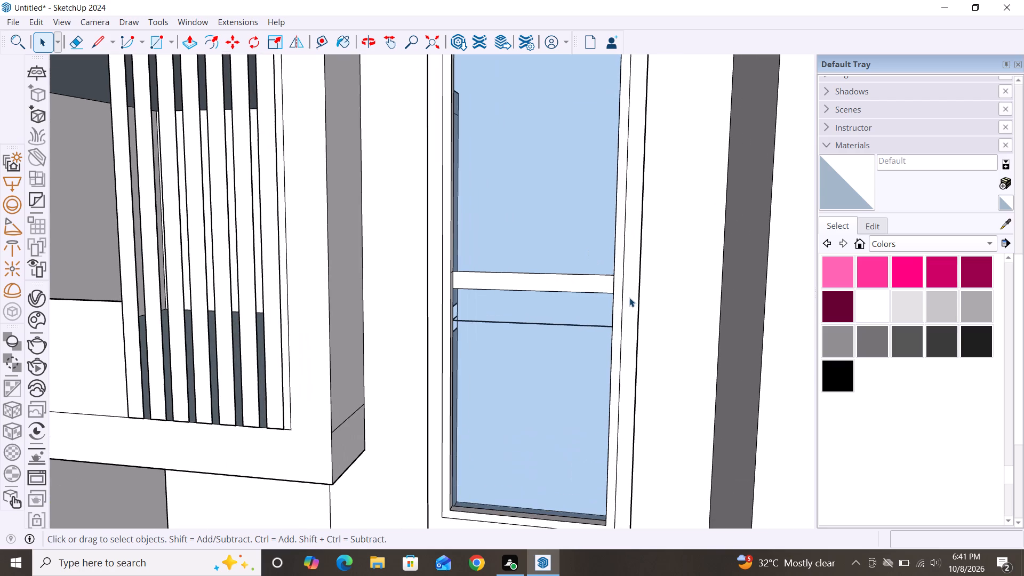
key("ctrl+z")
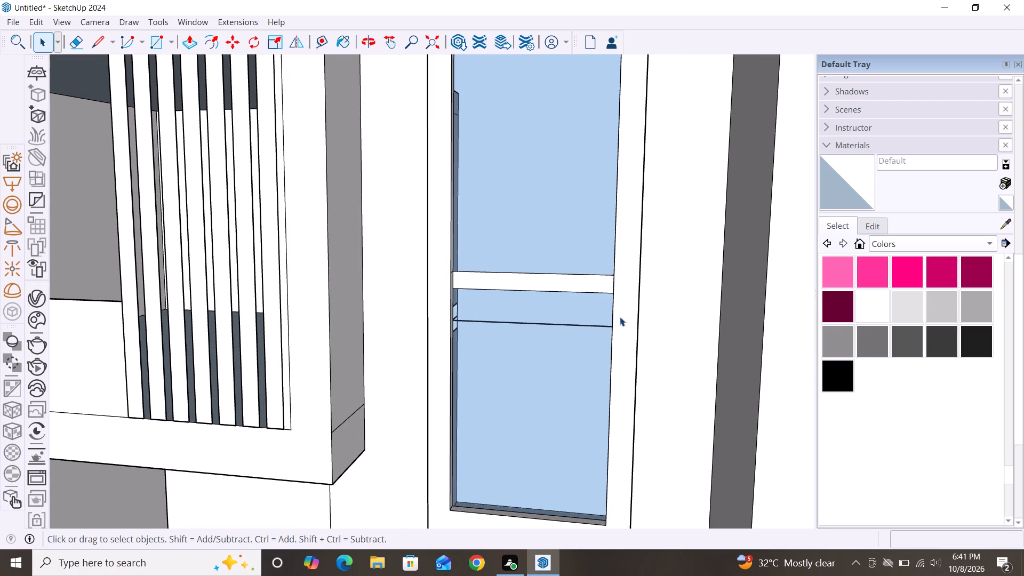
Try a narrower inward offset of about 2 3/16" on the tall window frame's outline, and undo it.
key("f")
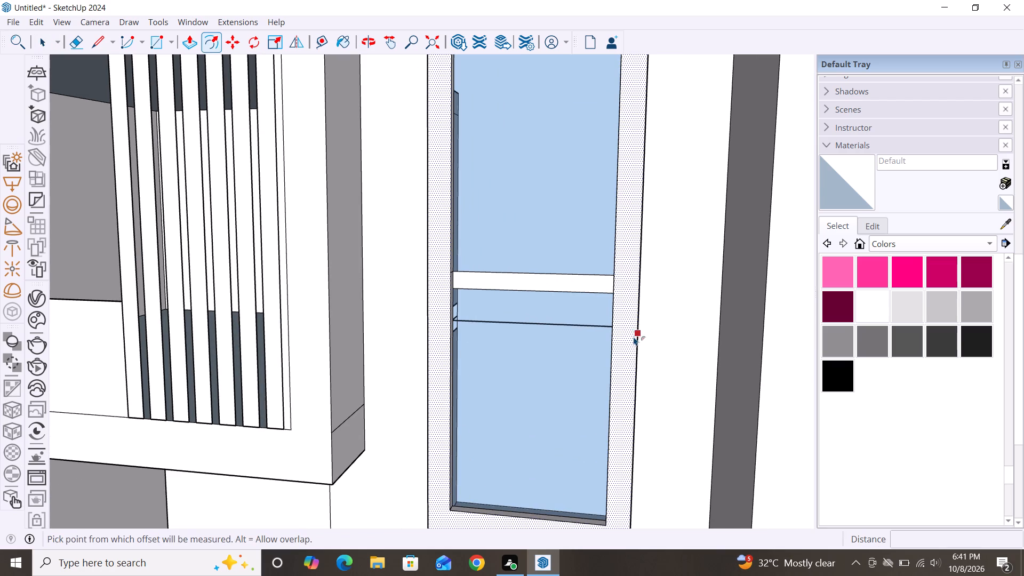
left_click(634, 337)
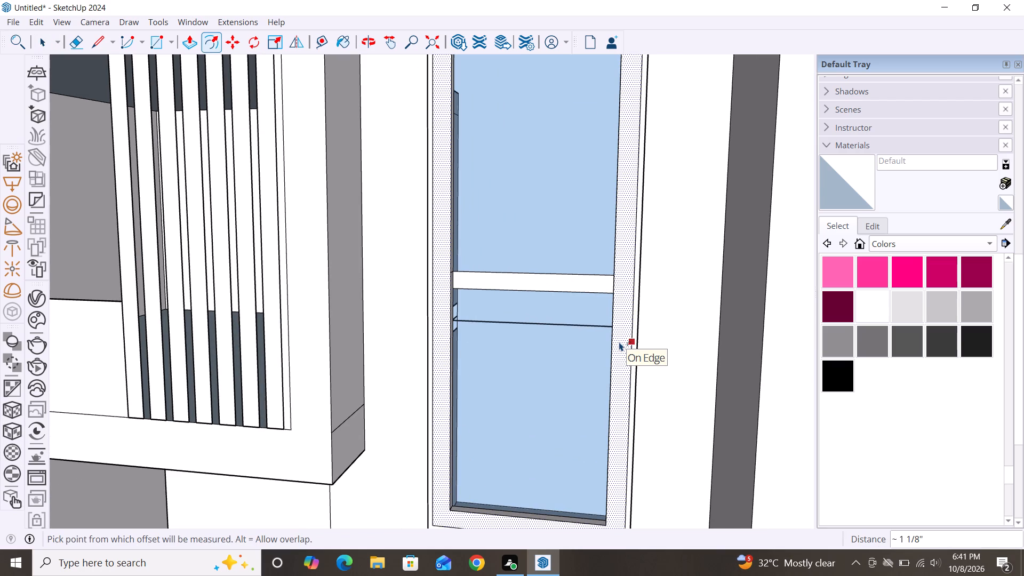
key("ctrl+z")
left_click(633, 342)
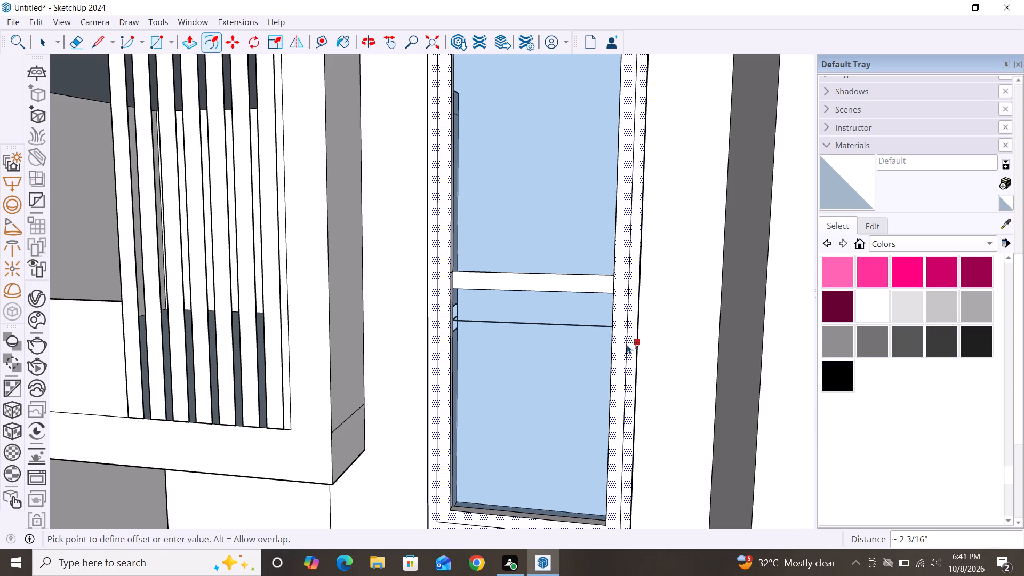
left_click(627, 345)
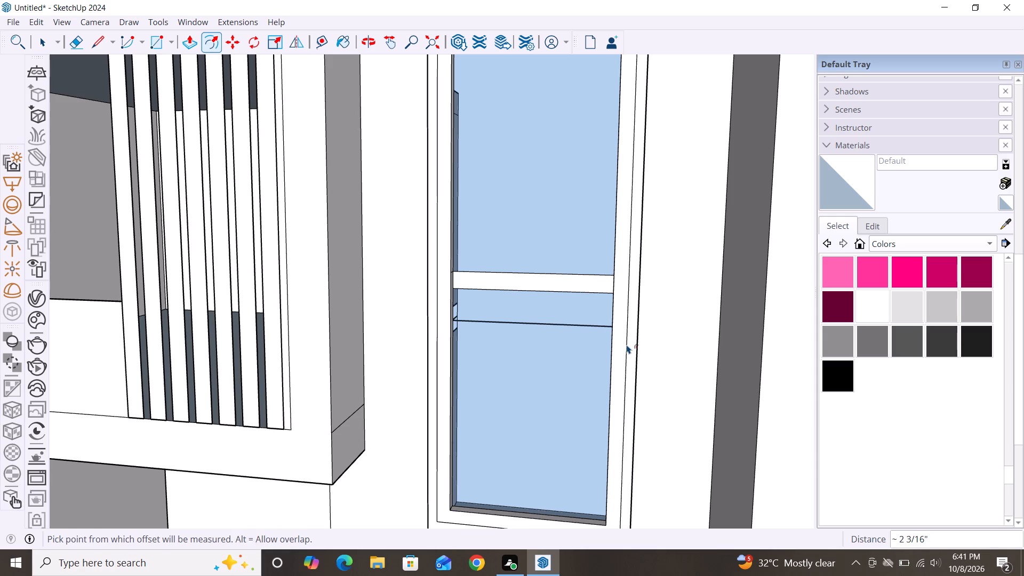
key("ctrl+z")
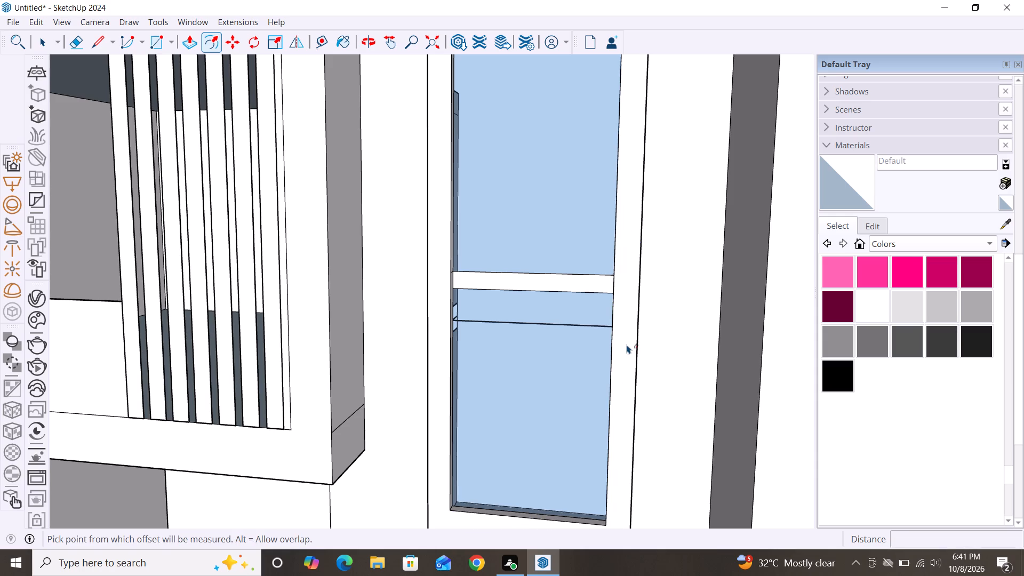
Offset the tall window frame's outer outline inward by about 2 3/4".
left_click(631, 340)
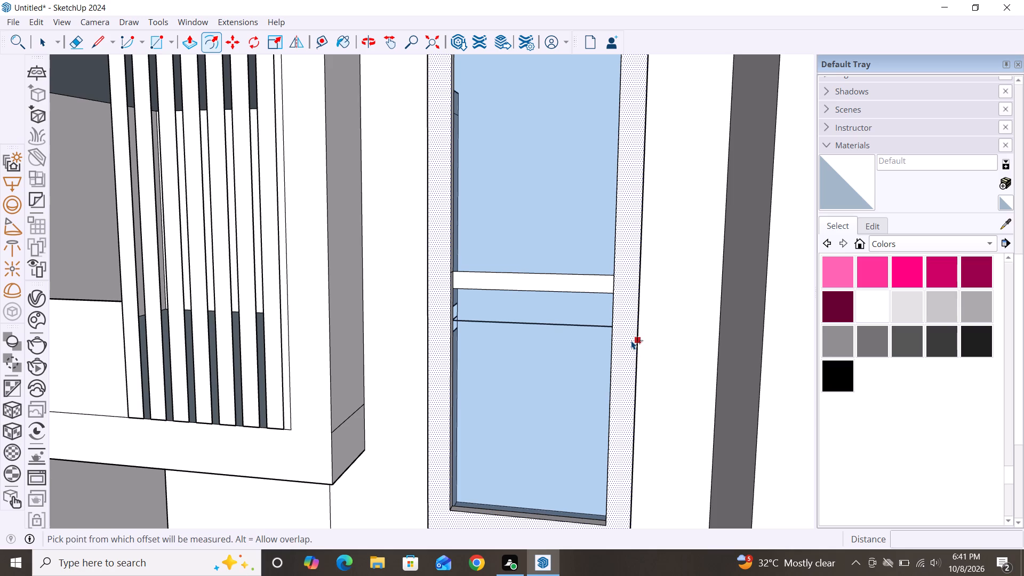
left_click(624, 341)
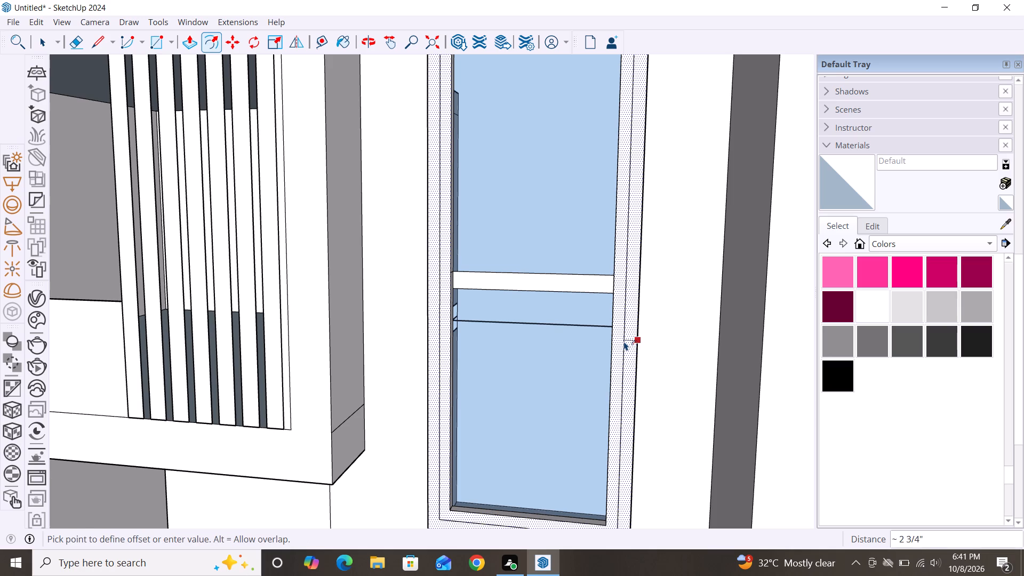
key("space")
Delete the outer vertical edge of the tall window's frame on the side away from the balcony, removing the outer strip.
scroll(580, 268, "down", 5)
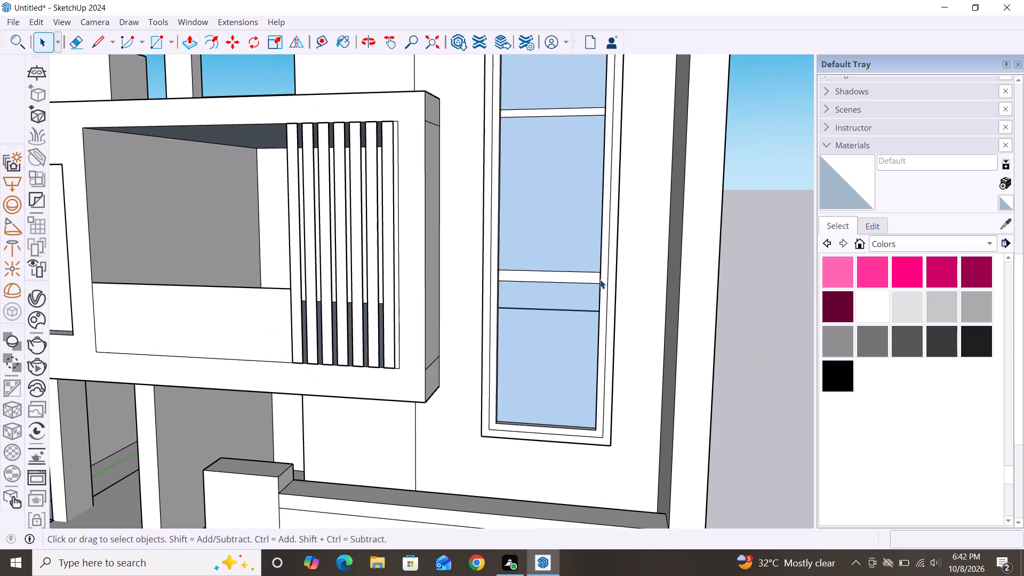
left_click(616, 302)
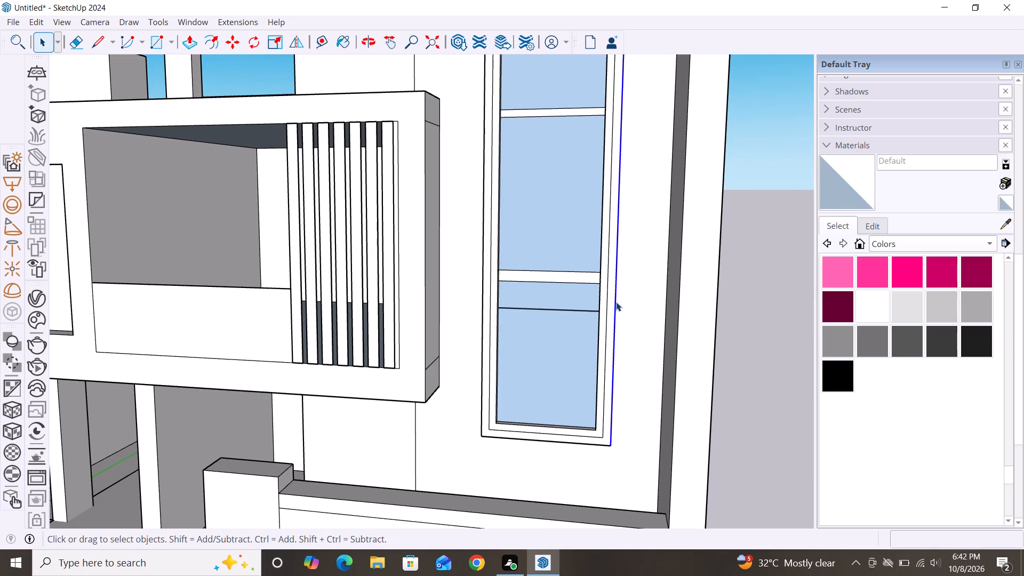
key("Delete")
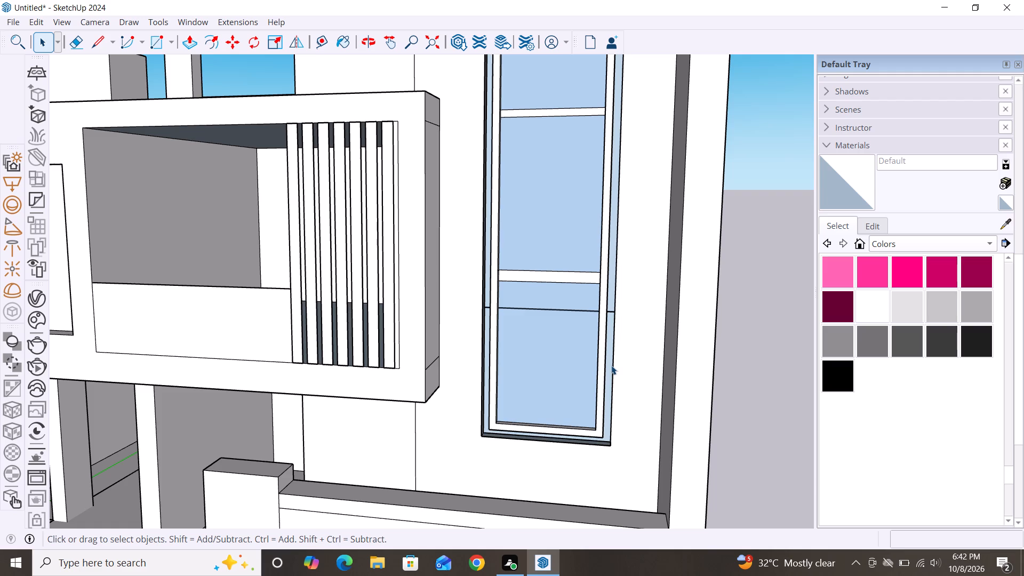
Undo the deletion of the tall window frame's outer vertical edge.
key("ctrl+z")
scroll(611, 365, "down", 5)
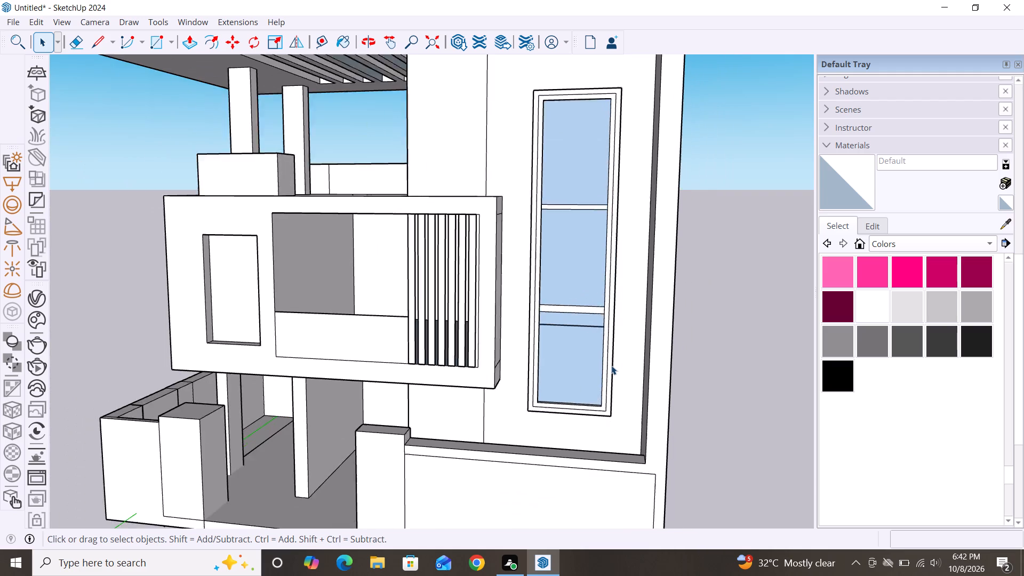
scroll(611, 365, "down", 1)
middle_click_drag(606, 395, 668, 412)
scroll(659, 398, "down", 1)
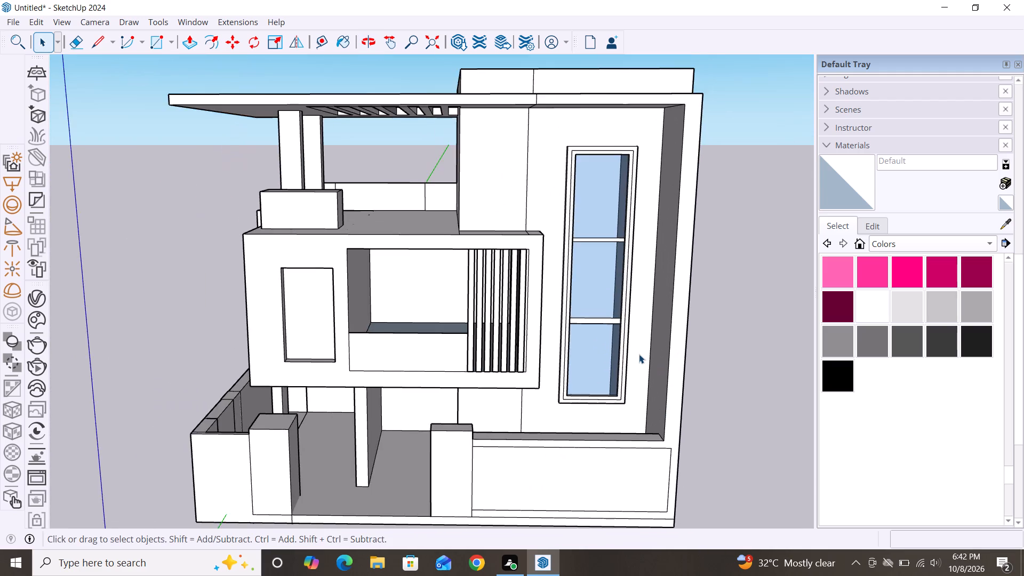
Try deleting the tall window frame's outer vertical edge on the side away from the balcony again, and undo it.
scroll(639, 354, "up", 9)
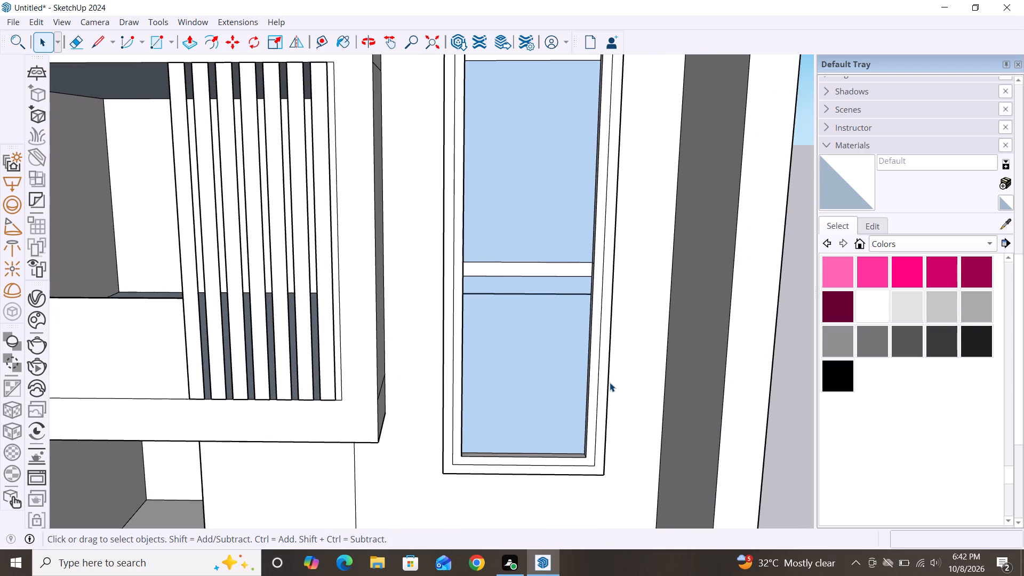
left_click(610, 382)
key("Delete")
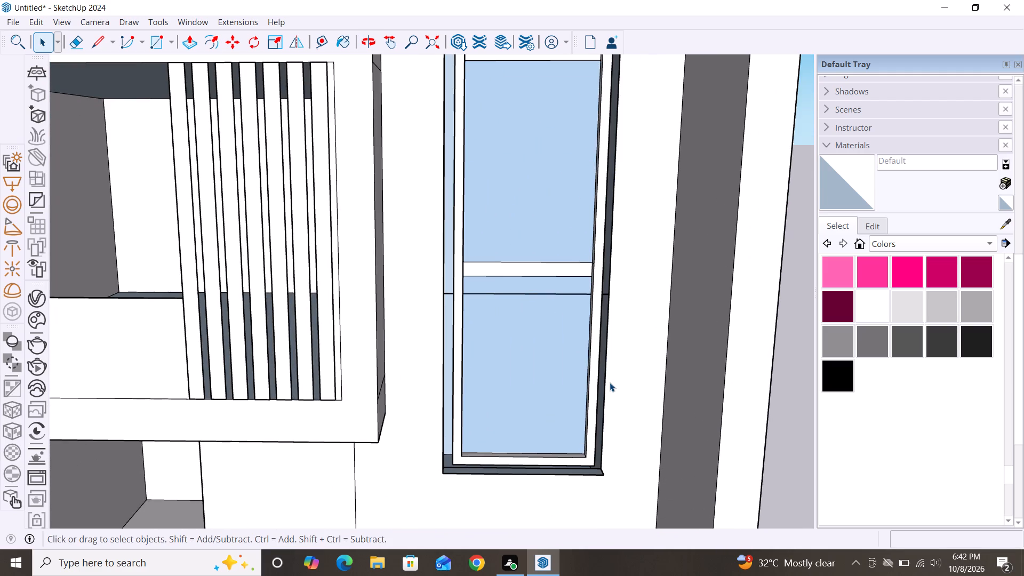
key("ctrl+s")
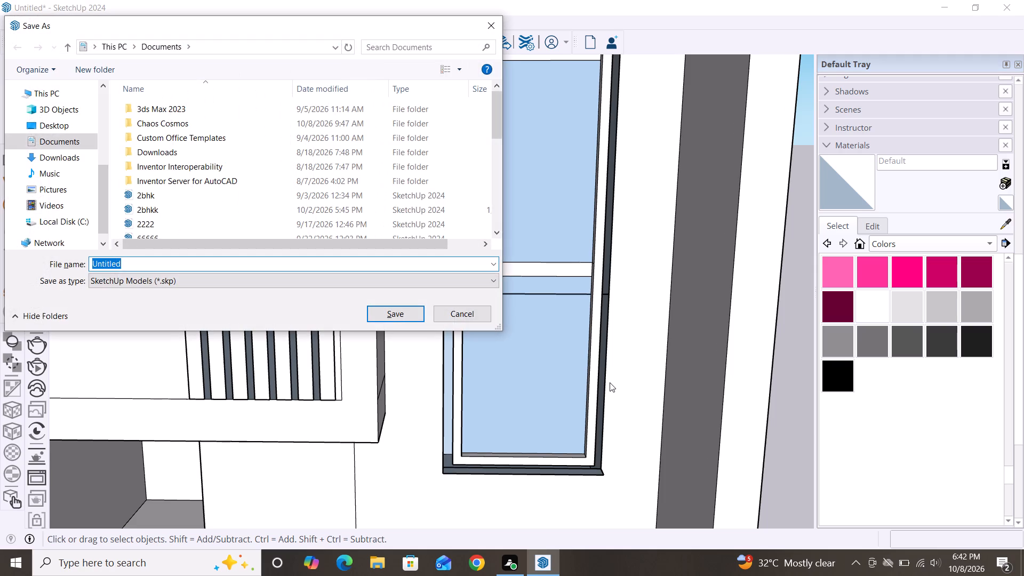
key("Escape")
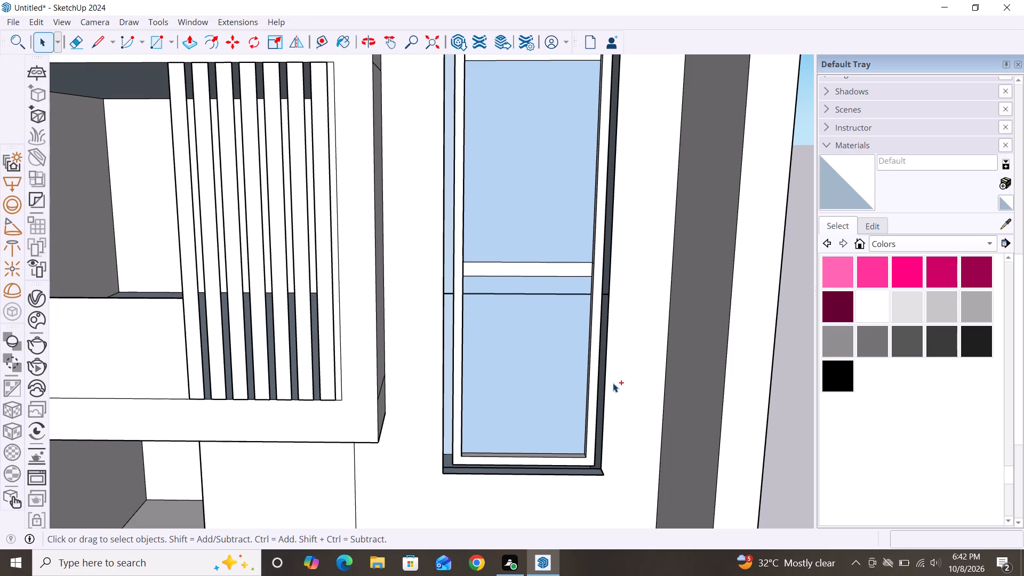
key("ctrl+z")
Paint the inner band of the tall window's frame black with Color M09.
scroll(613, 383, "down", 5)
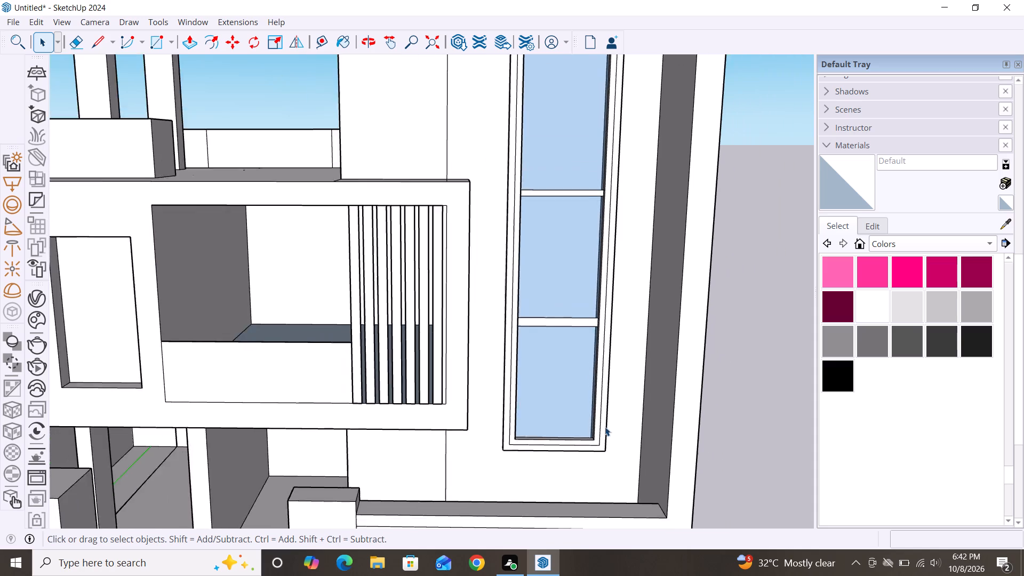
scroll(605, 427, "down", 3)
scroll(636, 243, "up", 4)
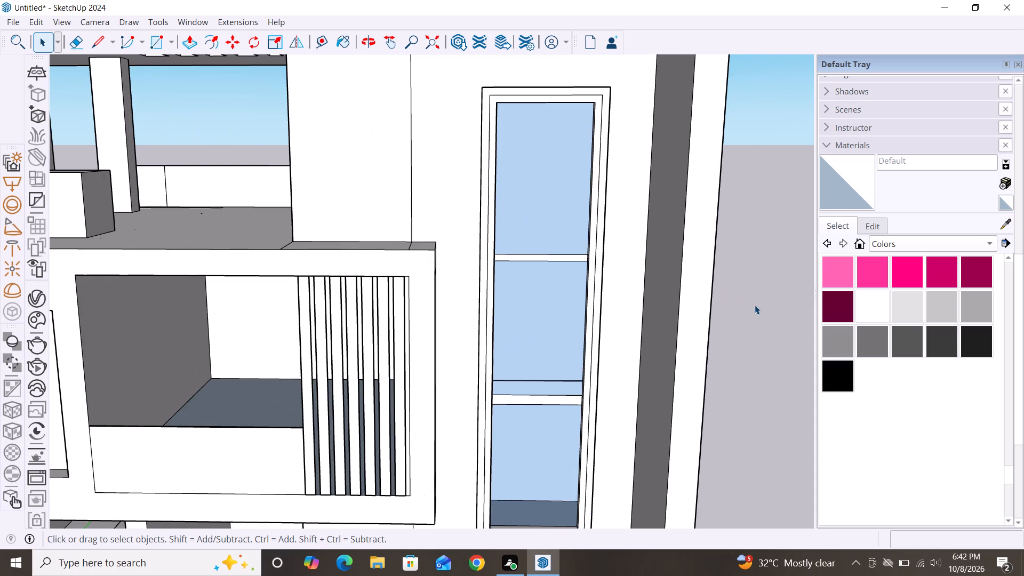
left_click(835, 382)
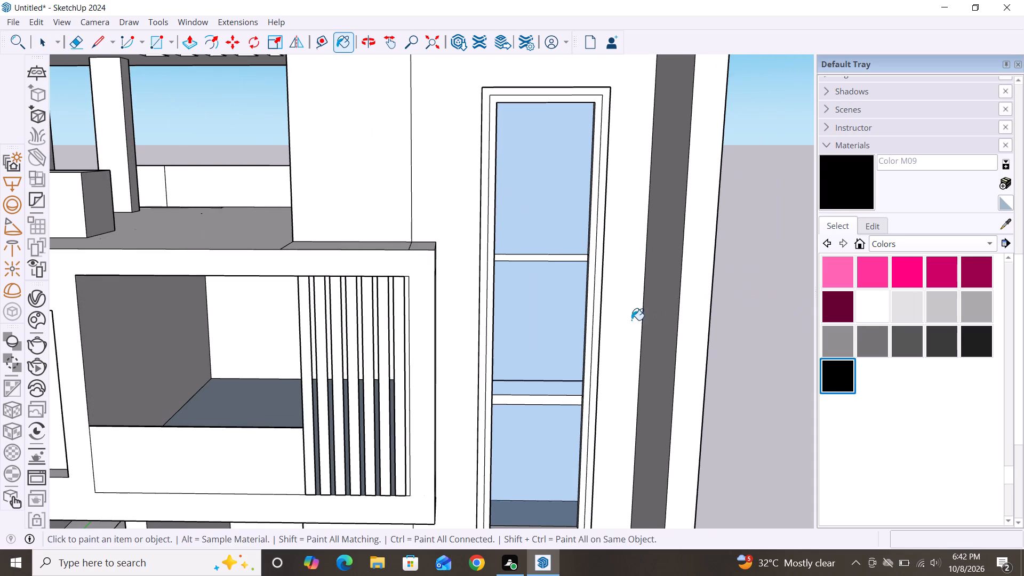
left_click(590, 329)
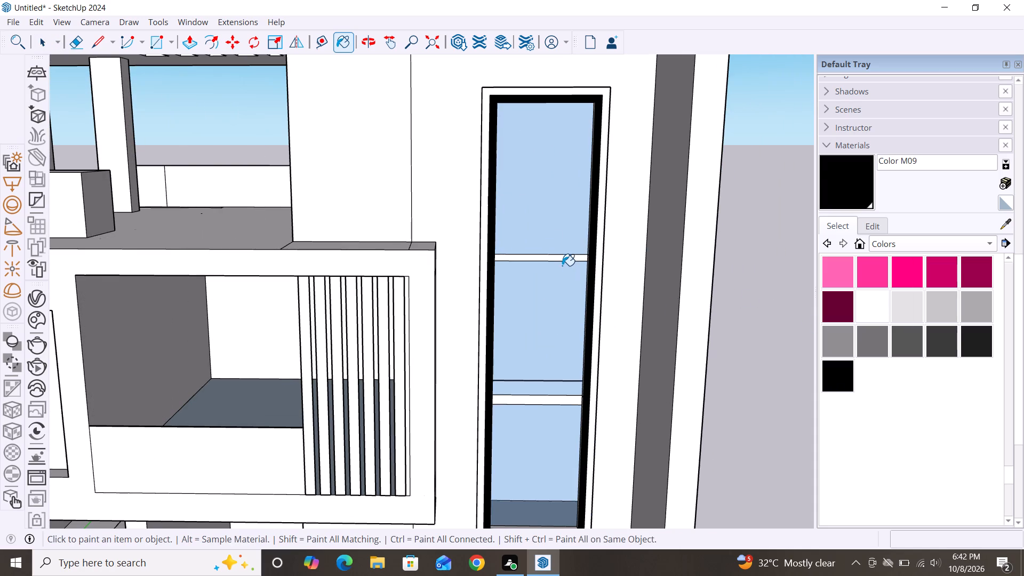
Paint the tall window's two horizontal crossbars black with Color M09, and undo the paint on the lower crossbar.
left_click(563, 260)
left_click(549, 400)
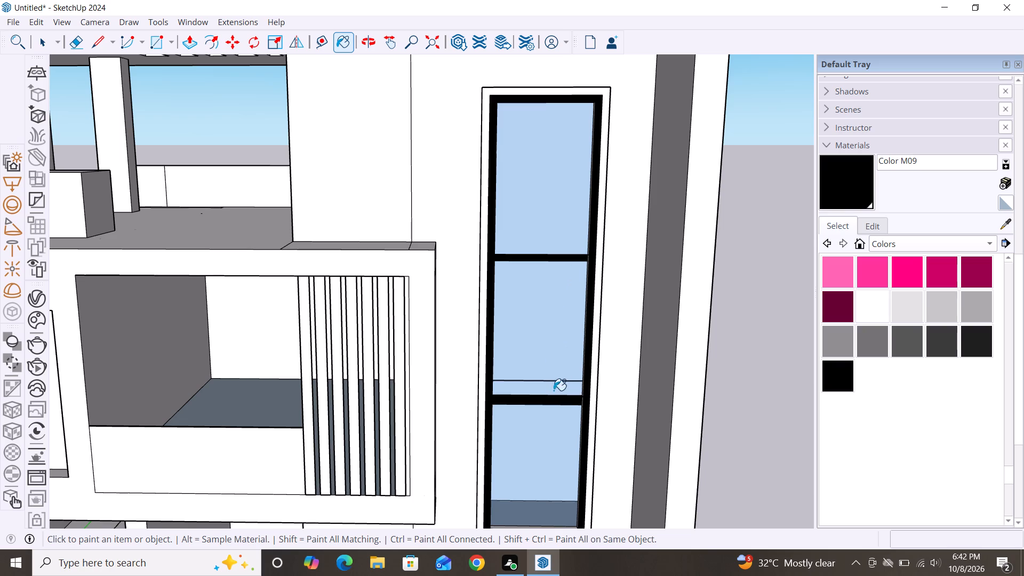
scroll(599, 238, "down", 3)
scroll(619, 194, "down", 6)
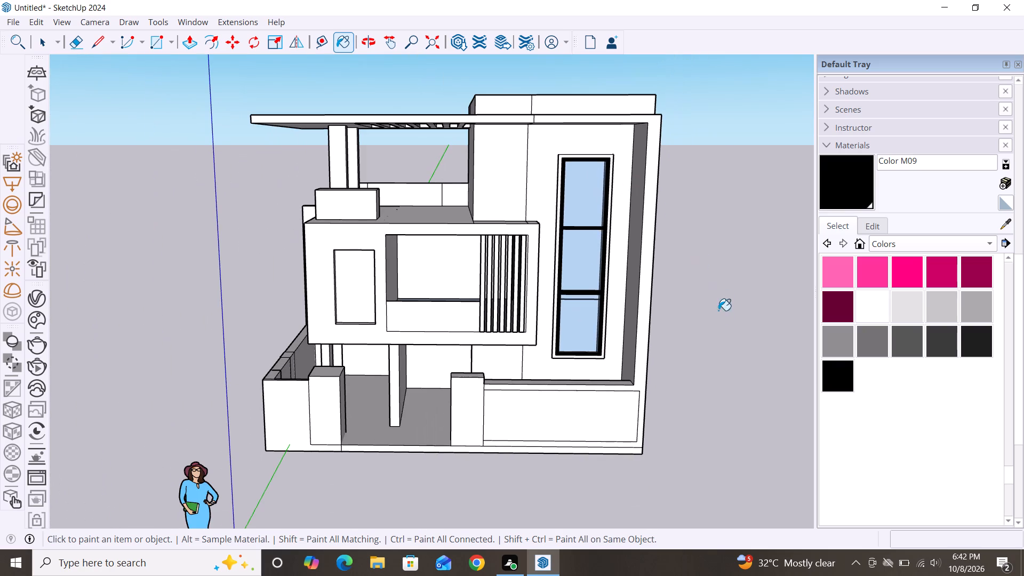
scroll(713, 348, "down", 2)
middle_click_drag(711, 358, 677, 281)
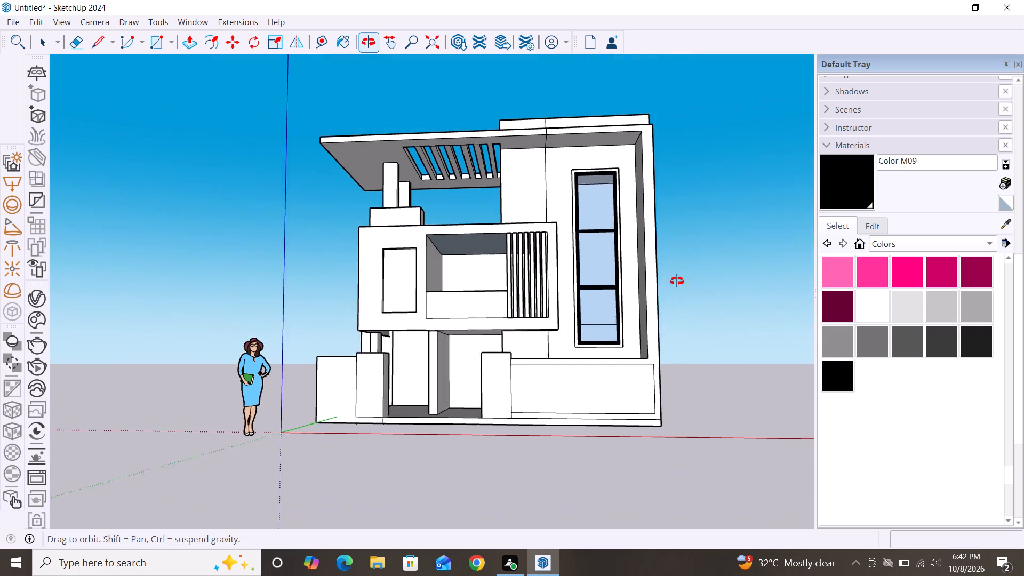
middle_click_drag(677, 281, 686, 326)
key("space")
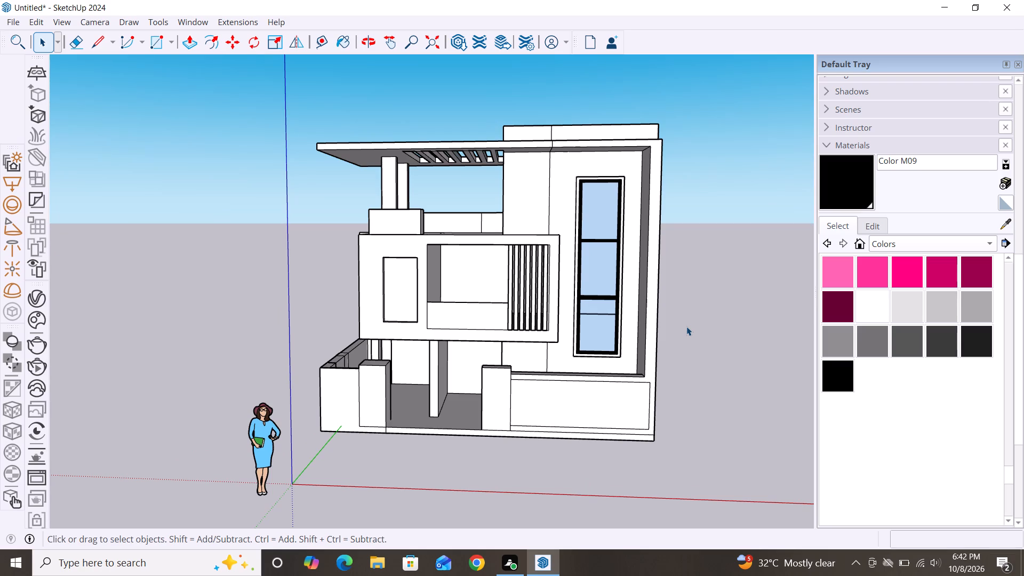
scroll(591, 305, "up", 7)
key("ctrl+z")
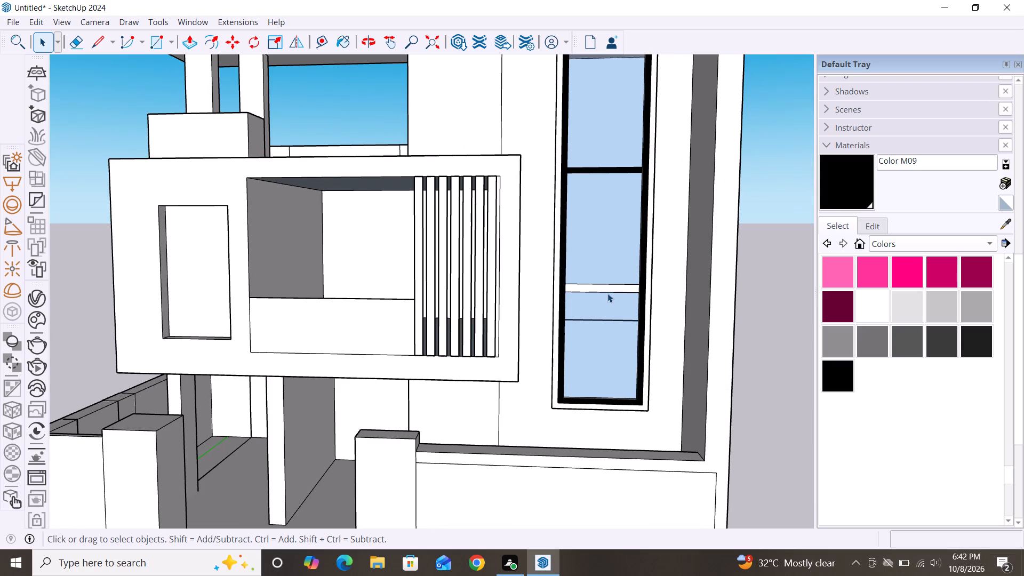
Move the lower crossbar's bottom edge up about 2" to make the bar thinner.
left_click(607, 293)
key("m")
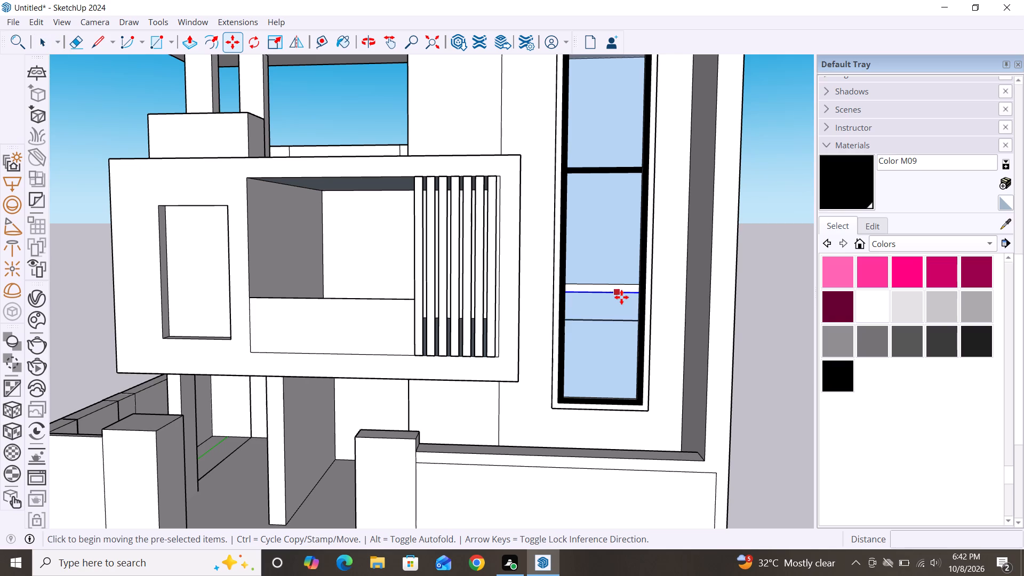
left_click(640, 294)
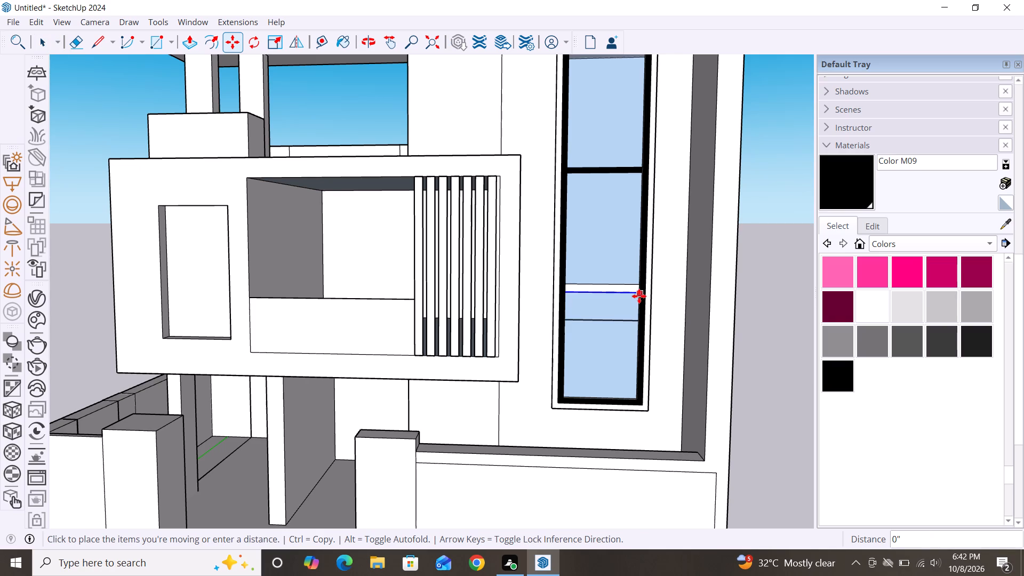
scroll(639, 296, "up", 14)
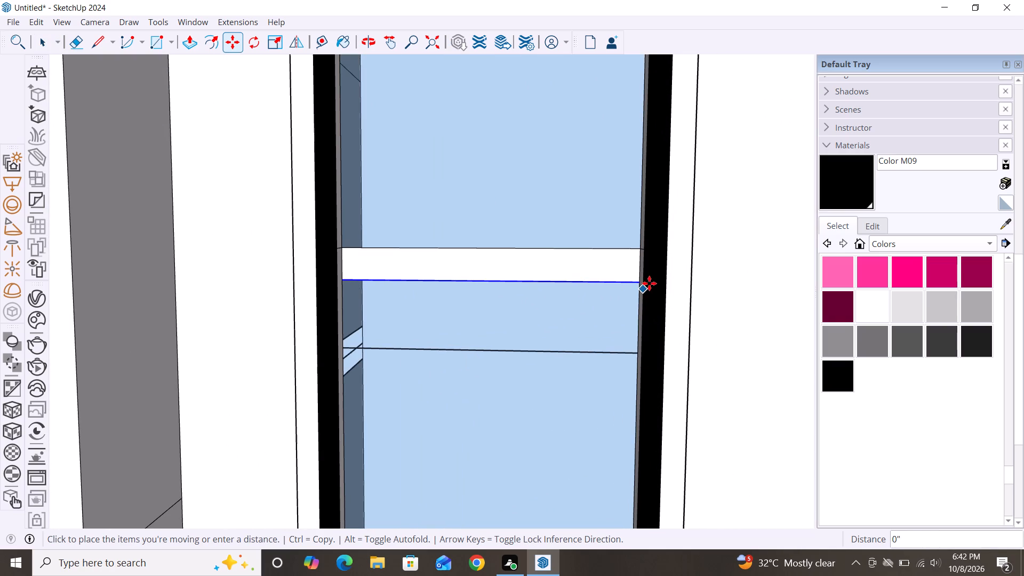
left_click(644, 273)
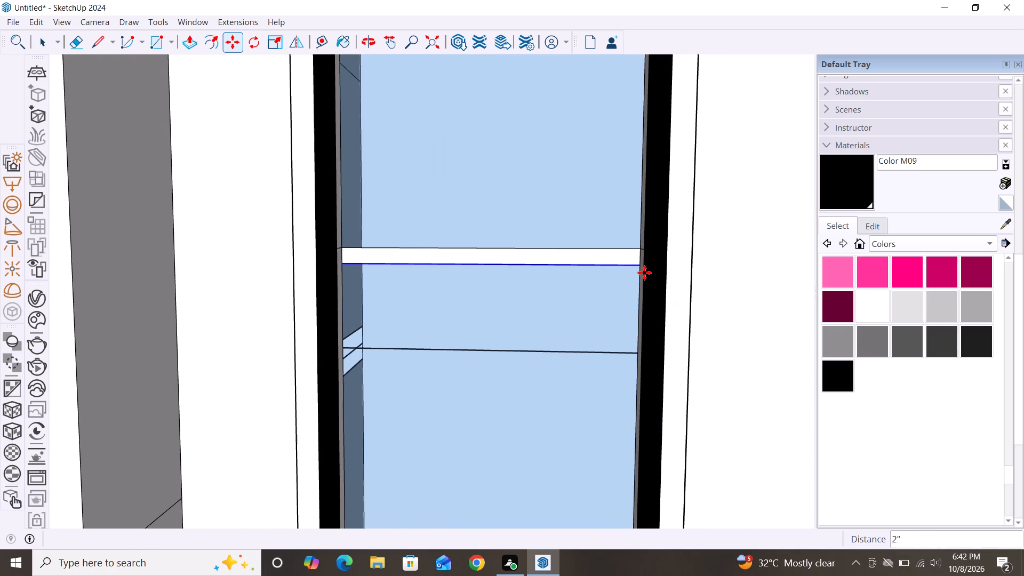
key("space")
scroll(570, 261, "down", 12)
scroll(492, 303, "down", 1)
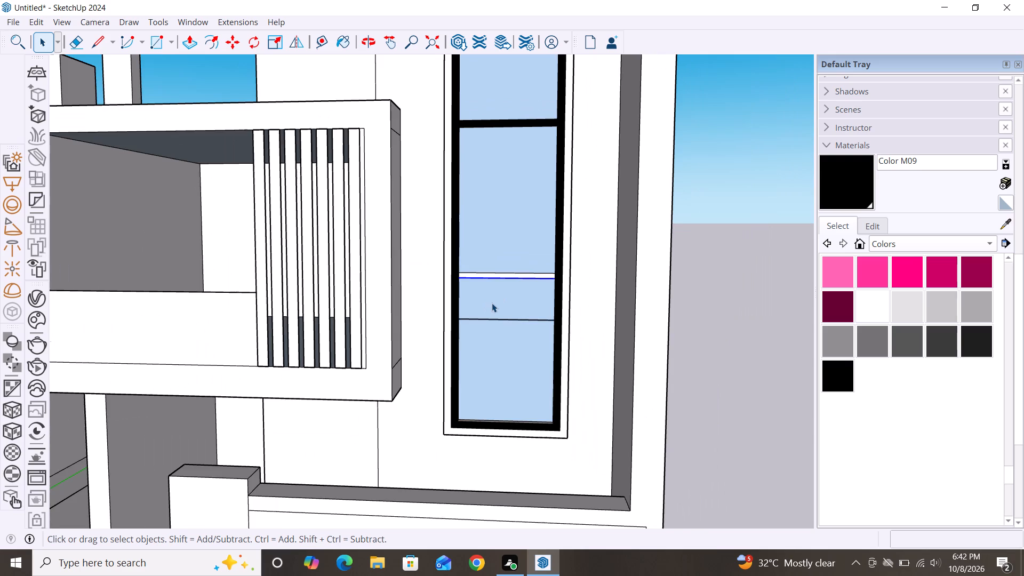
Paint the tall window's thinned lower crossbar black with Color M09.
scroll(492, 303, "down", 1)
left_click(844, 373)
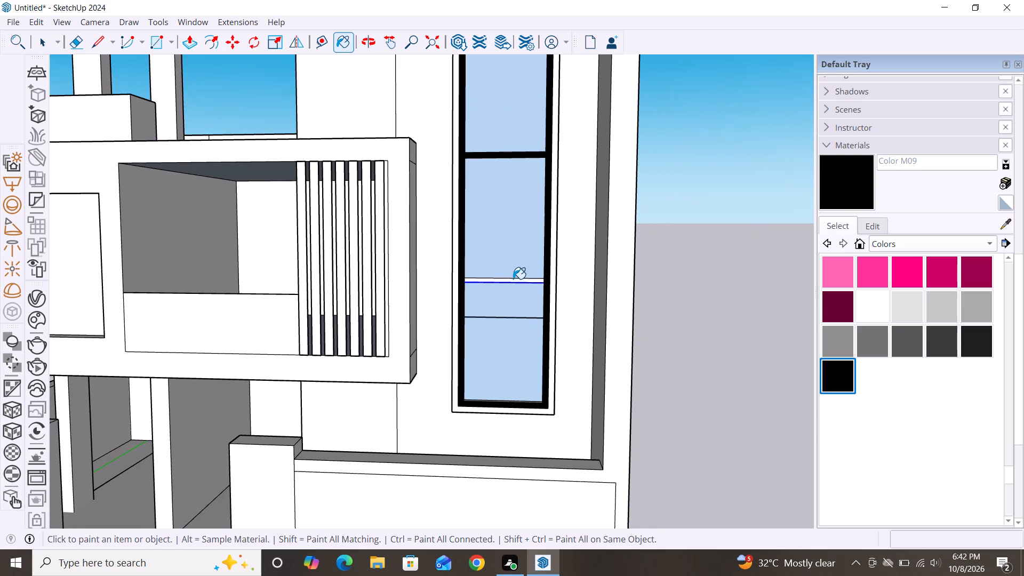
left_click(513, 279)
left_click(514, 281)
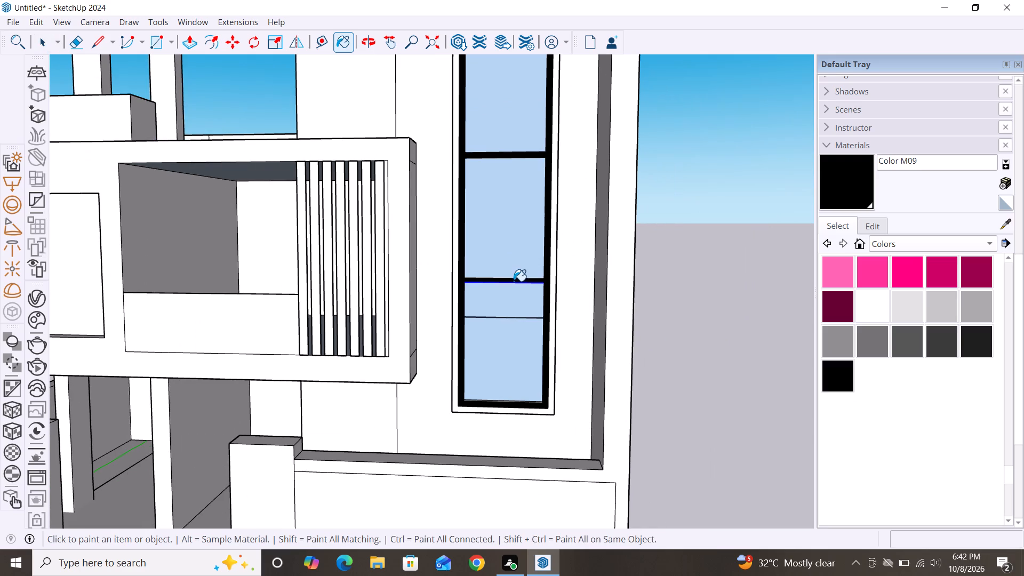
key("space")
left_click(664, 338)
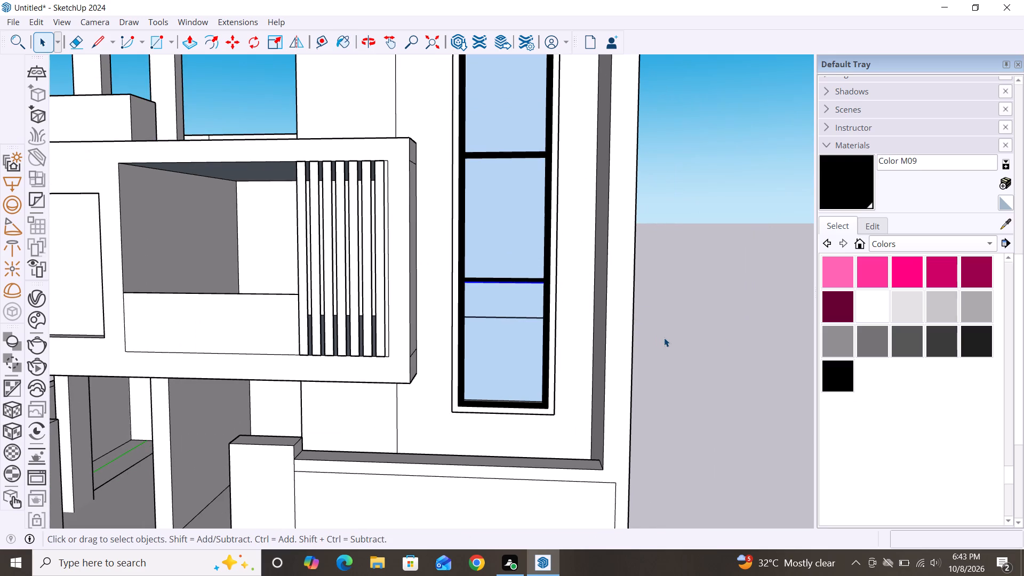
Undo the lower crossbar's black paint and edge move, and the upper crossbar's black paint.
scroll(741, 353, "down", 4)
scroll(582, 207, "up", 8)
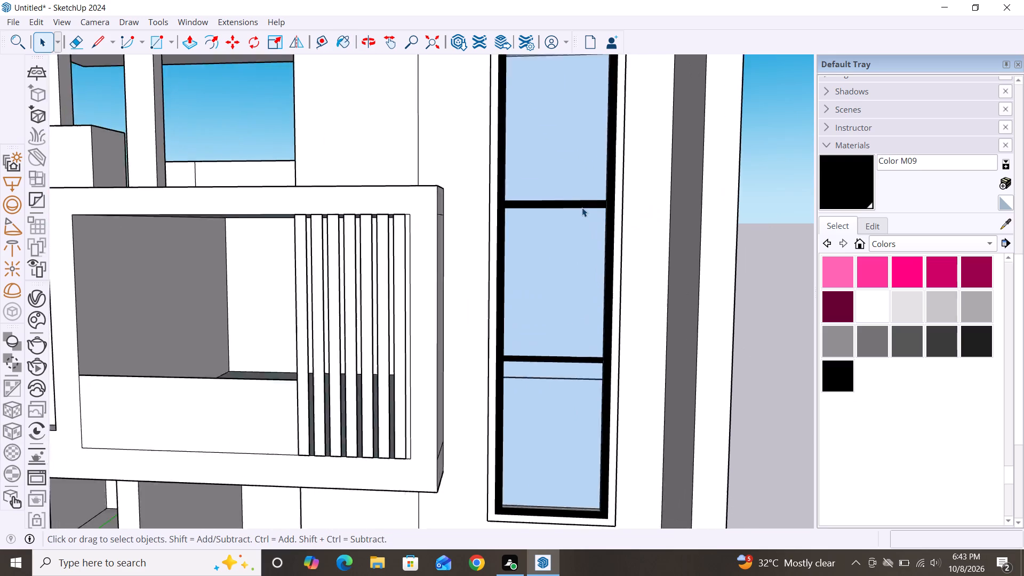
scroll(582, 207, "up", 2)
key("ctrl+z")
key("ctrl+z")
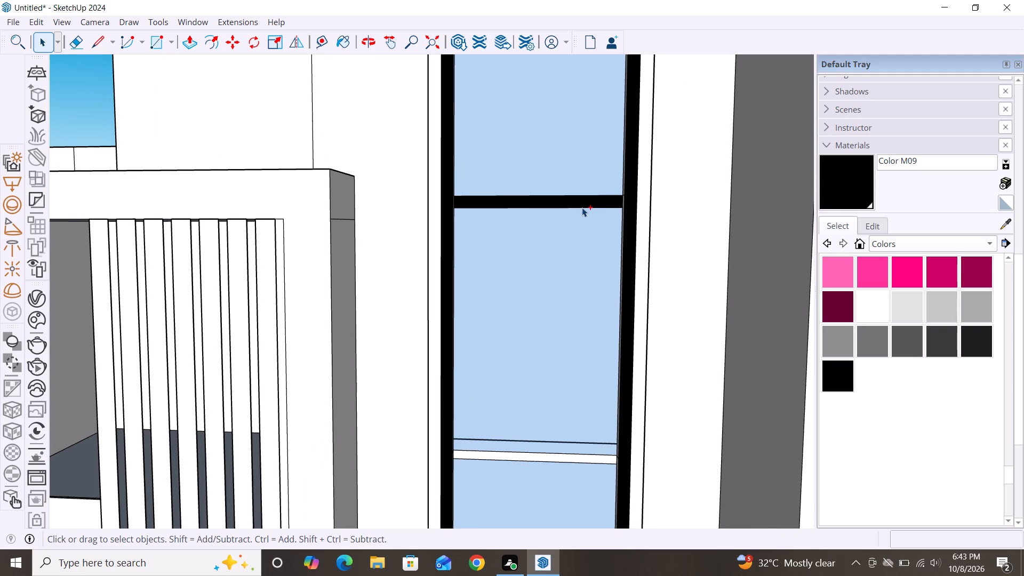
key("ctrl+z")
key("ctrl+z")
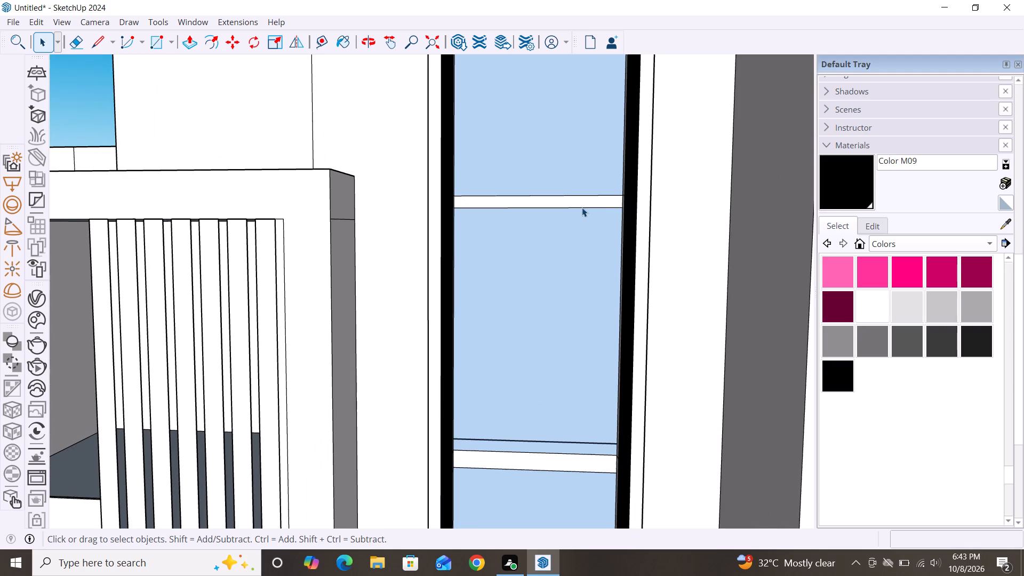
Move the bottom edge of the tall window's upper crossbar up about 1 1/4" to make the bar thinner.
left_click(582, 207)
key("m")
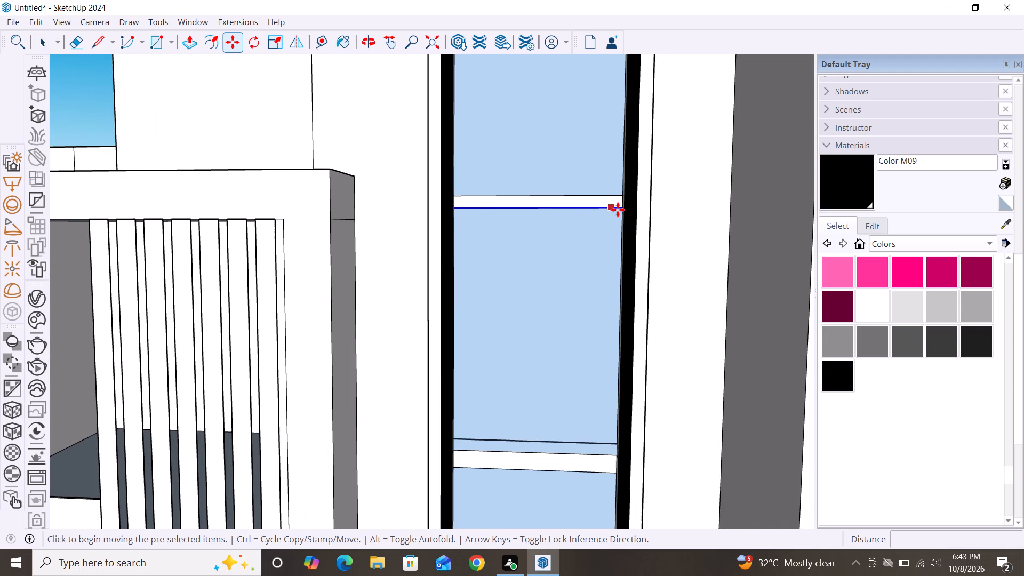
left_click(626, 212)
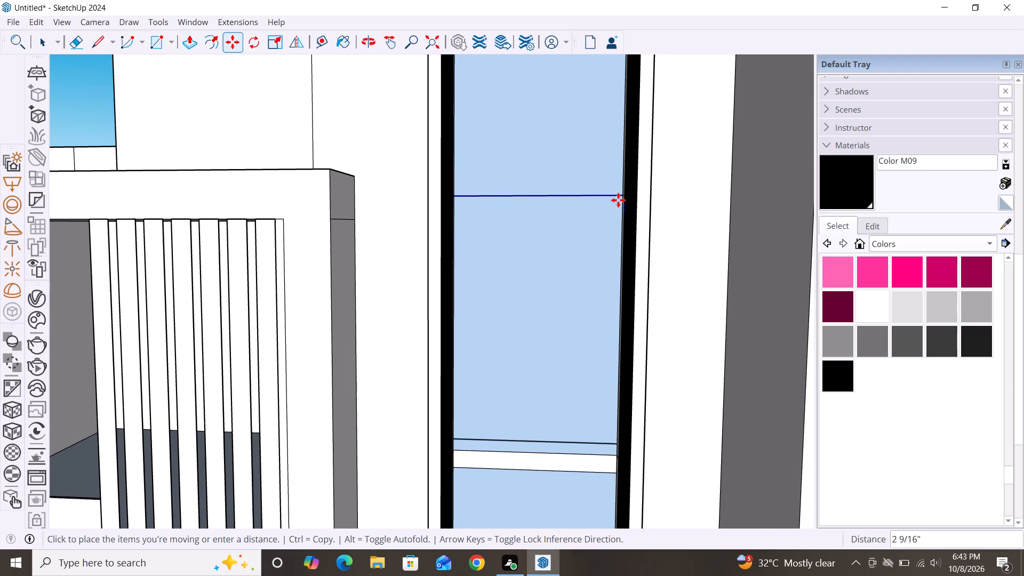
scroll(623, 206, "up", 12)
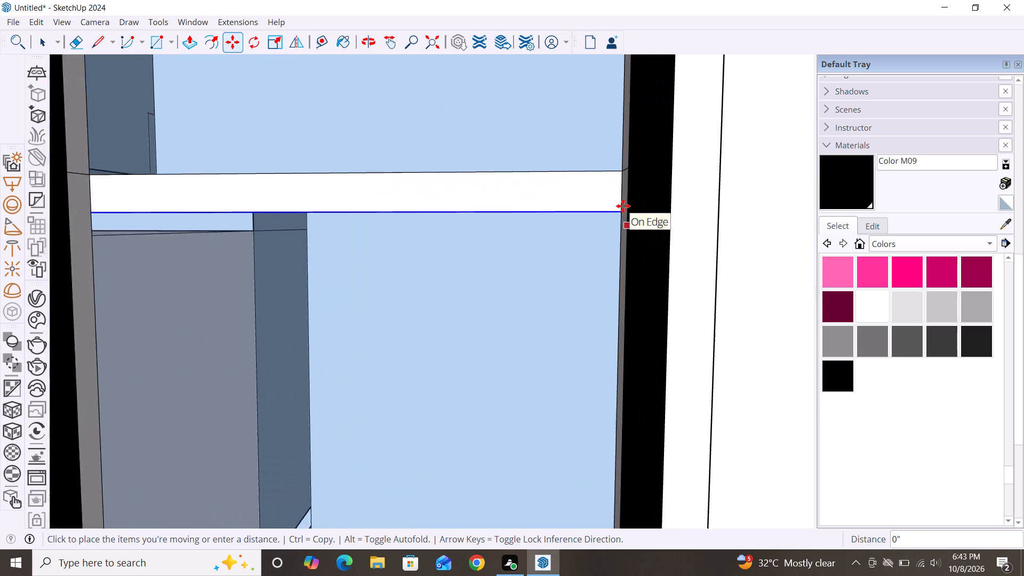
scroll(623, 206, "up", 1)
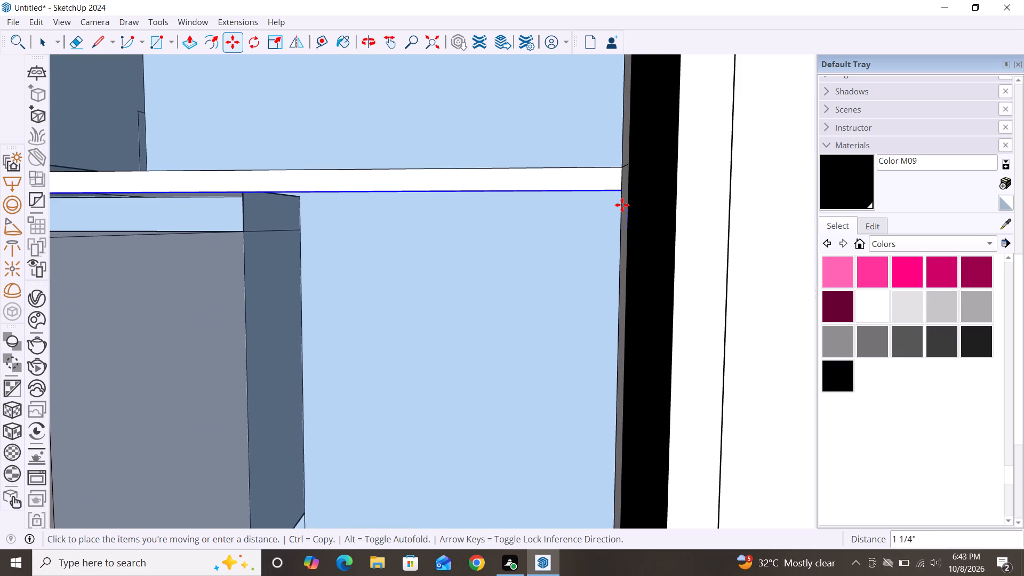
left_click(622, 205)
scroll(622, 205, "down", 9)
key("space")
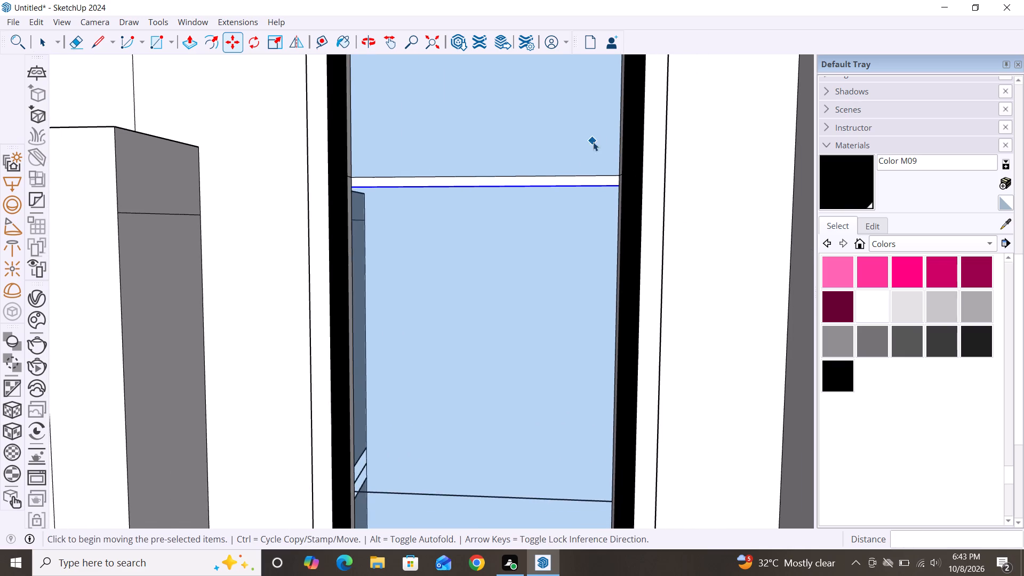
Move the bottom edge of the tall window's lower crossbar up about 2 5/16" to make the bar thinner.
scroll(562, 190, "down", 12)
scroll(551, 321, "up", 2)
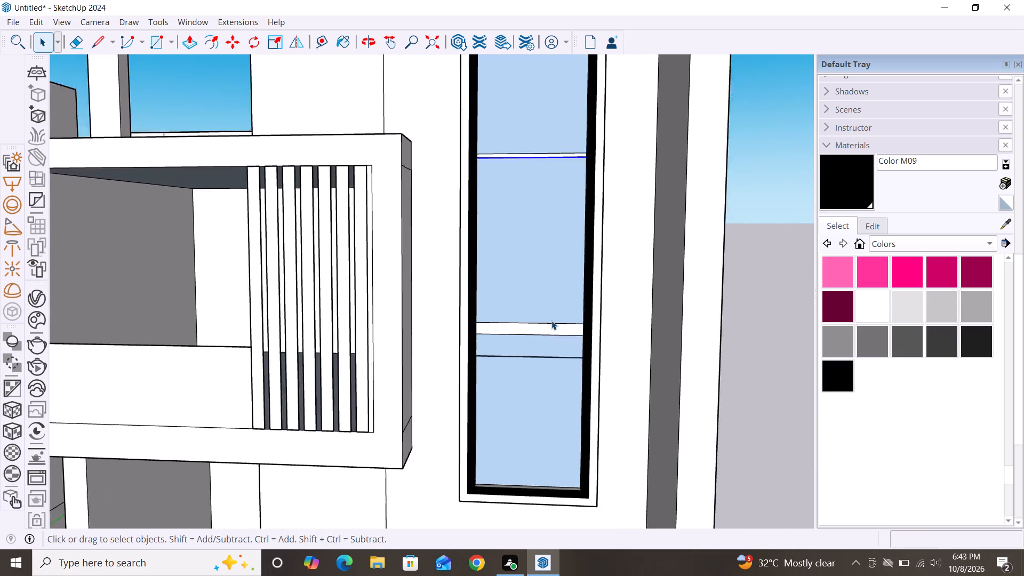
scroll(551, 321, "up", 6)
left_click(561, 347)
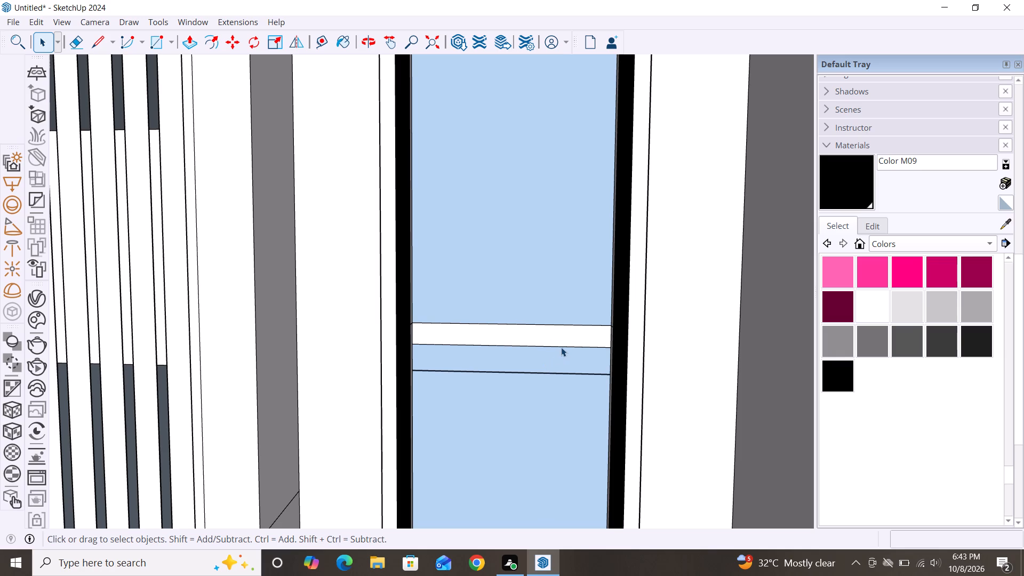
key("m")
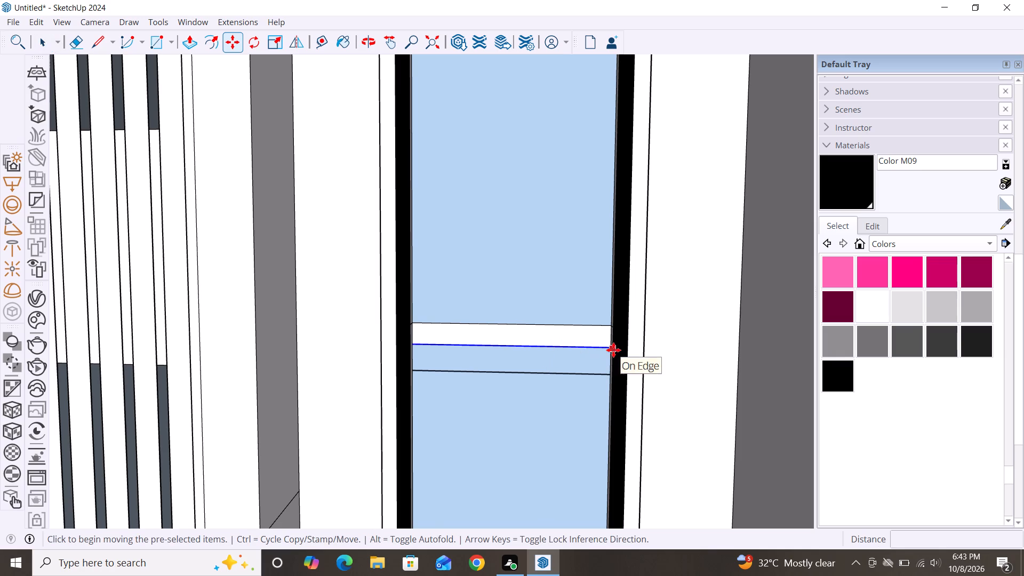
left_click(613, 350)
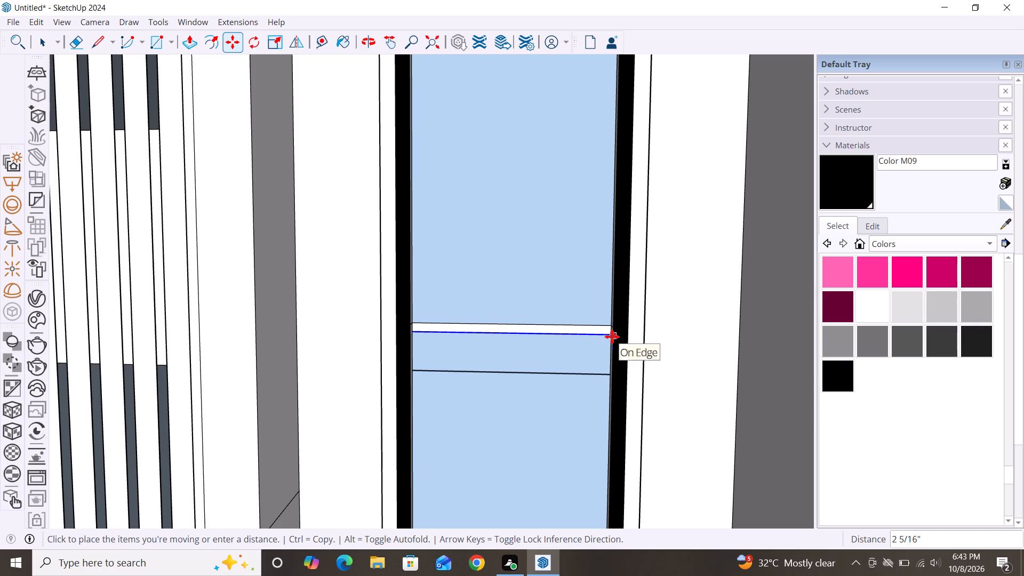
left_click(612, 337)
key("space")
scroll(486, 222, "down", 11)
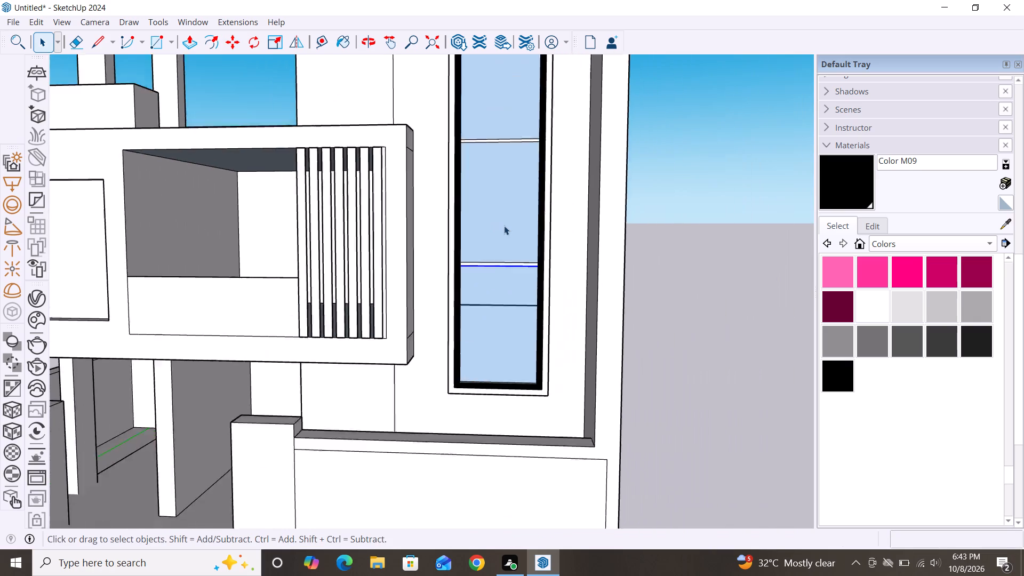
scroll(504, 226, "down", 4)
scroll(602, 290, "down", 3)
scroll(656, 308, "down", 3)
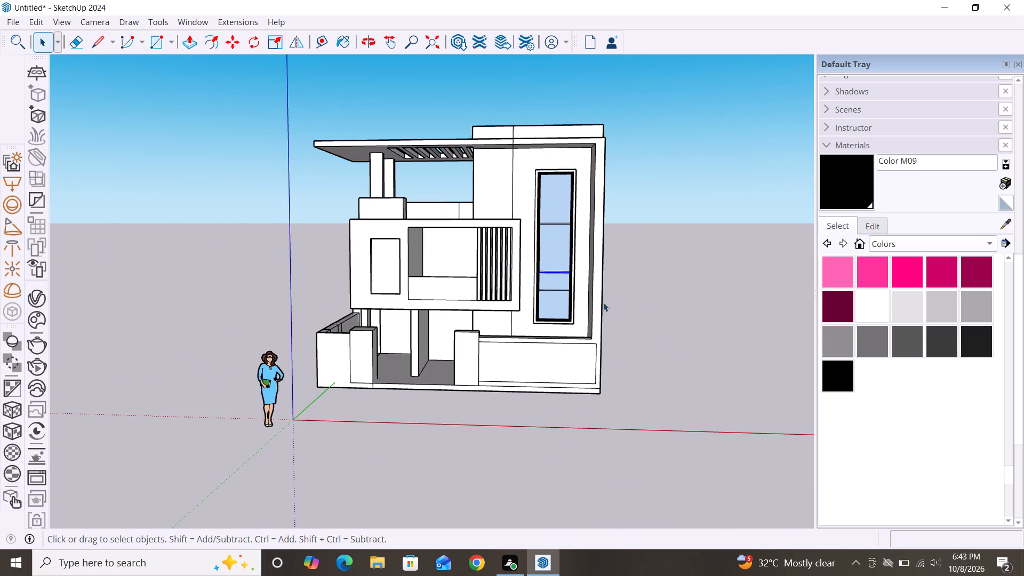
scroll(563, 265, "up", 8)
left_click(721, 312)
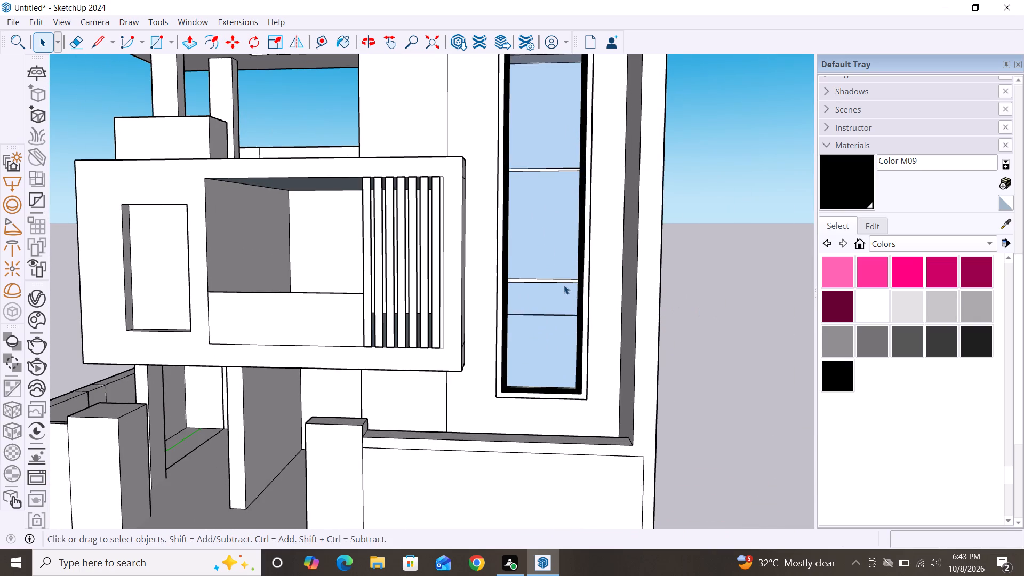
Move the lower crossbar's bottom edge down about 1 3/8" to thicken the bar.
scroll(563, 283, "up", 8)
left_click(563, 283)
key("m")
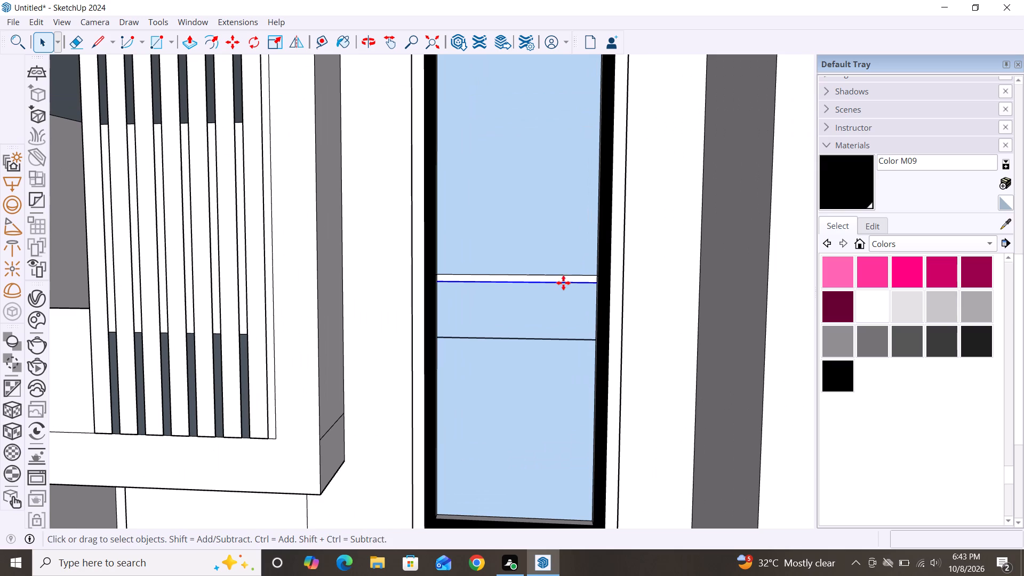
left_click(598, 286)
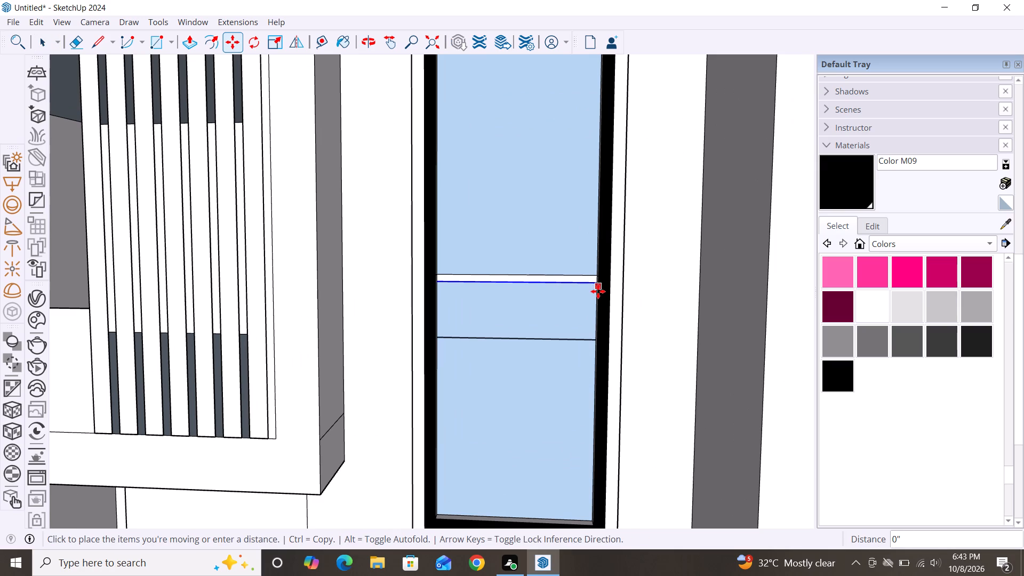
scroll(597, 293, "up", 6)
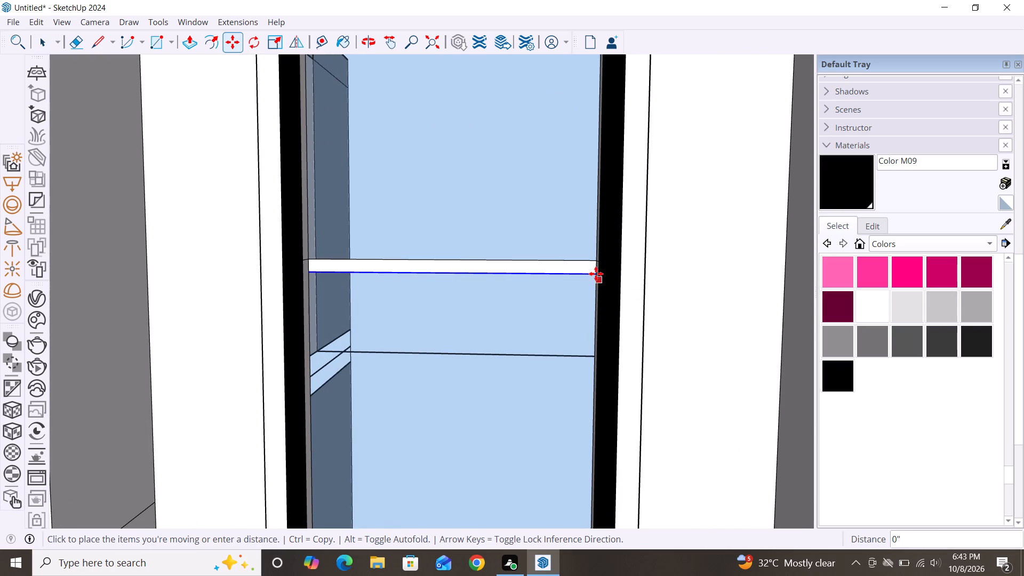
key("Escape")
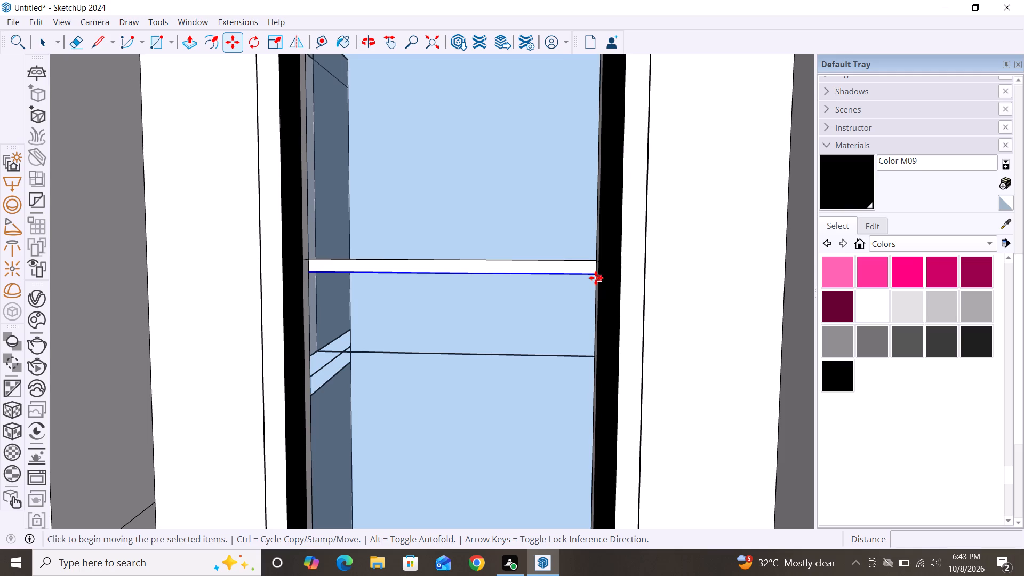
left_click(596, 278)
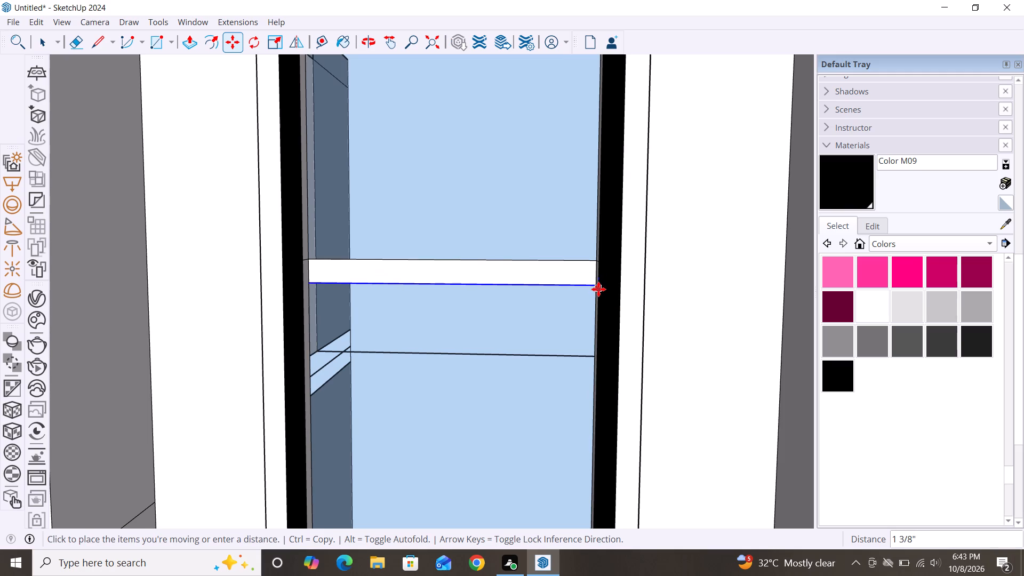
left_click(598, 289)
key("space")
scroll(496, 241, "down", 6)
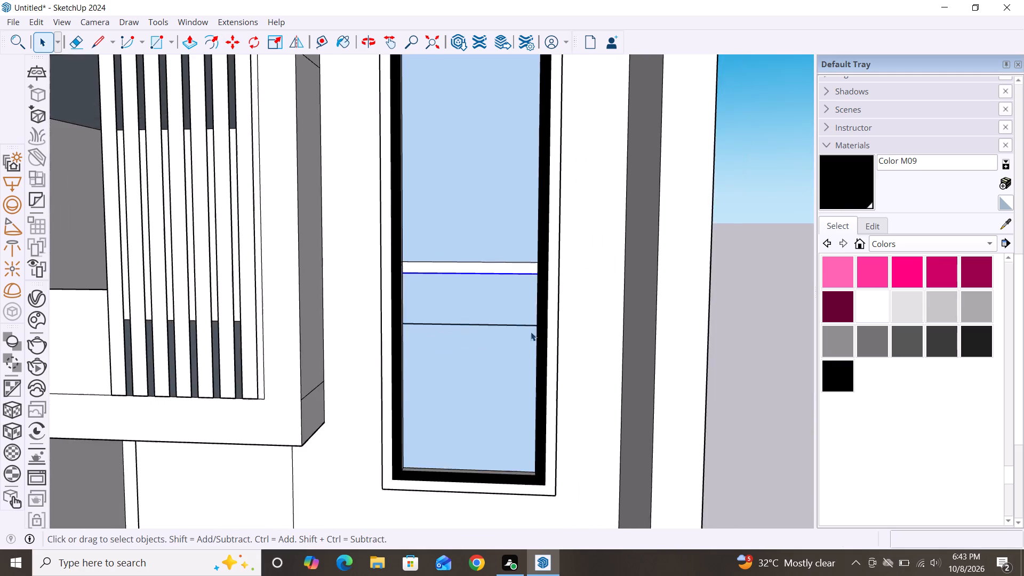
Move the lower crossbar's bottom edge up about 1 5/16" to make the bar thinner.
scroll(531, 332, "down", 8)
scroll(511, 315, "up", 9)
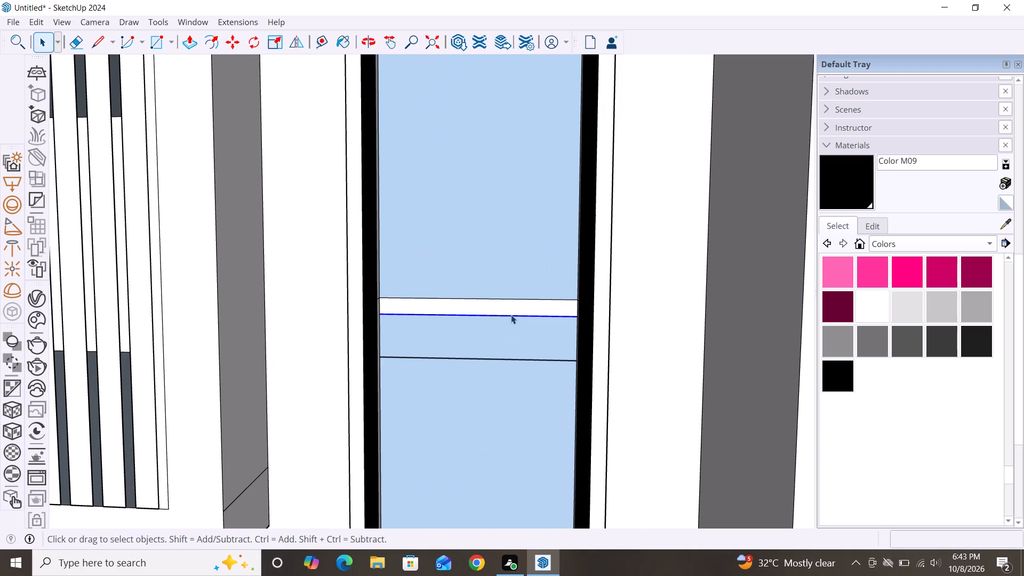
key("m")
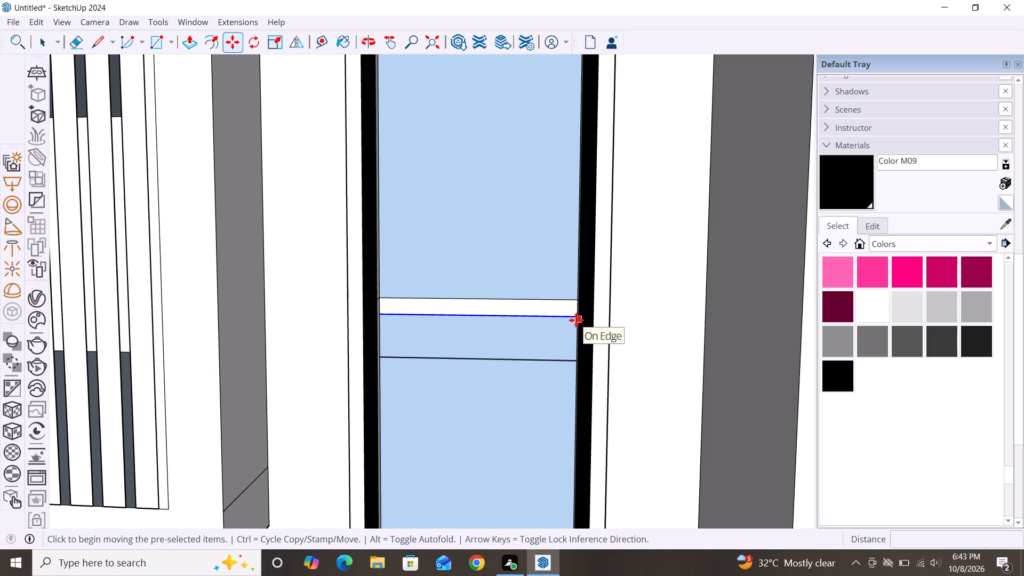
left_click(576, 320)
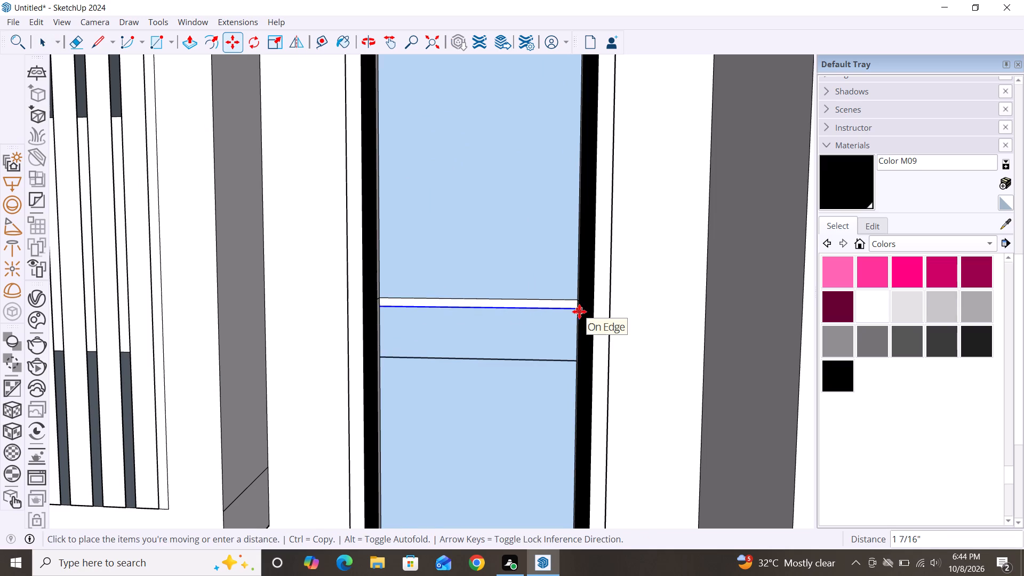
left_click(579, 313)
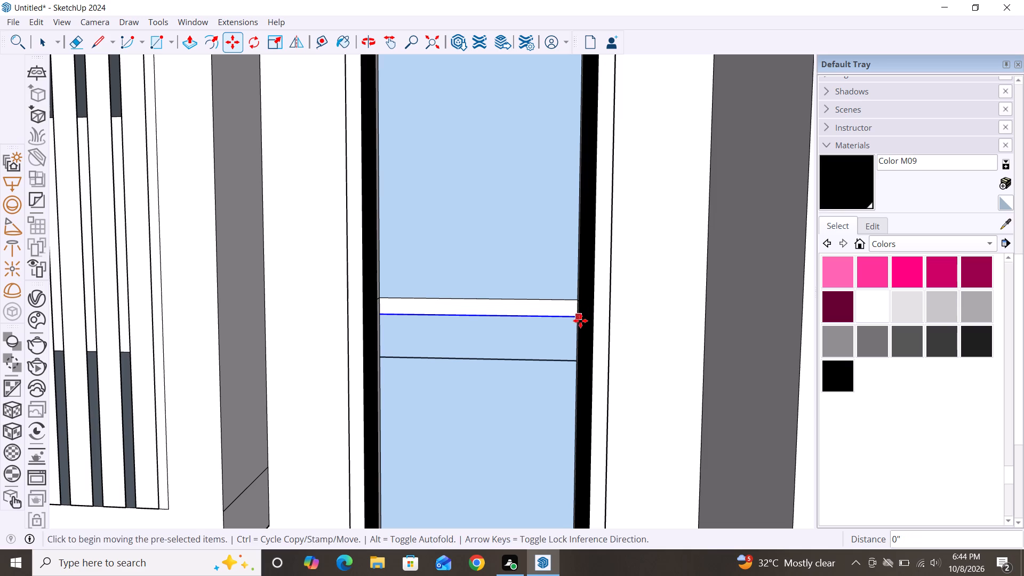
left_click(580, 320)
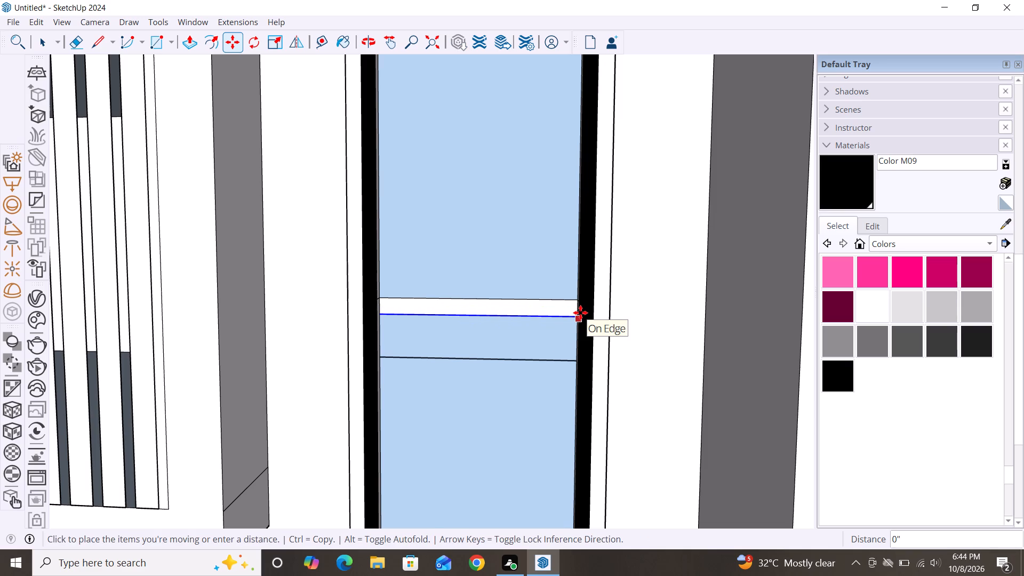
scroll(580, 313, "up", 5)
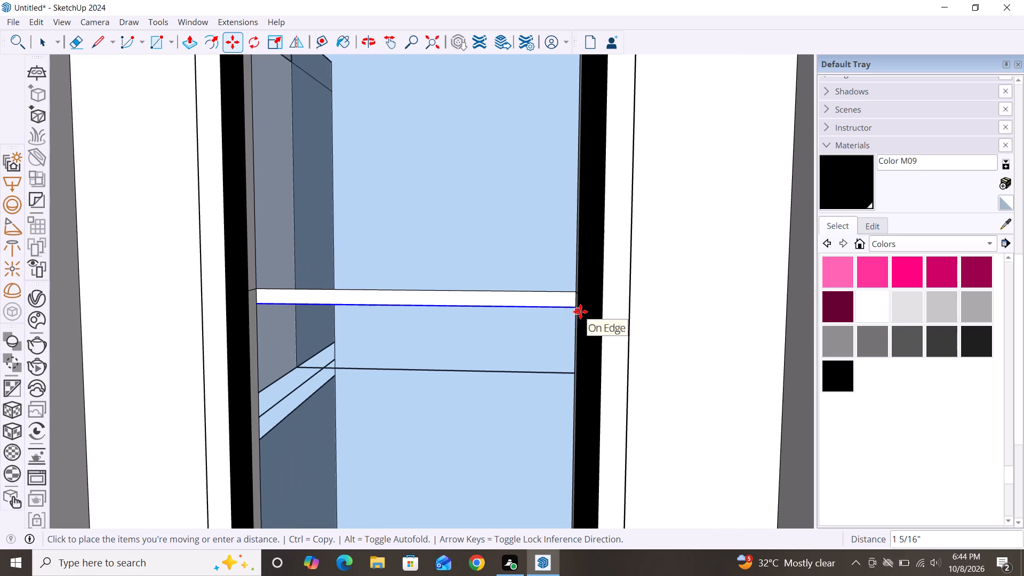
left_click(580, 311)
key("space")
scroll(468, 257, "down", 3)
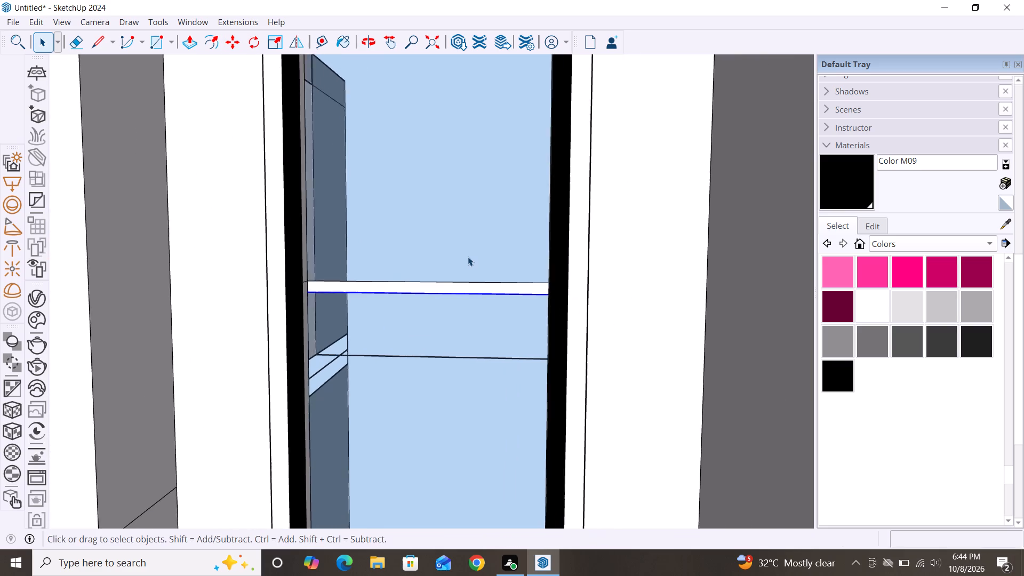
scroll(468, 257, "down", 11)
left_click(599, 319)
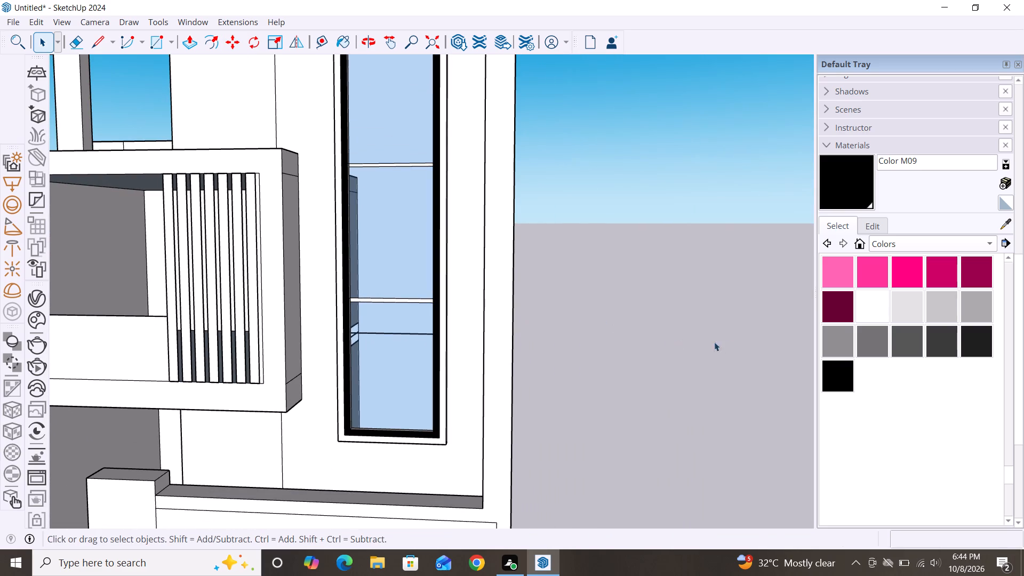
Paint the tall window's upper and lower crossbars black with Color M09.
left_click(828, 375)
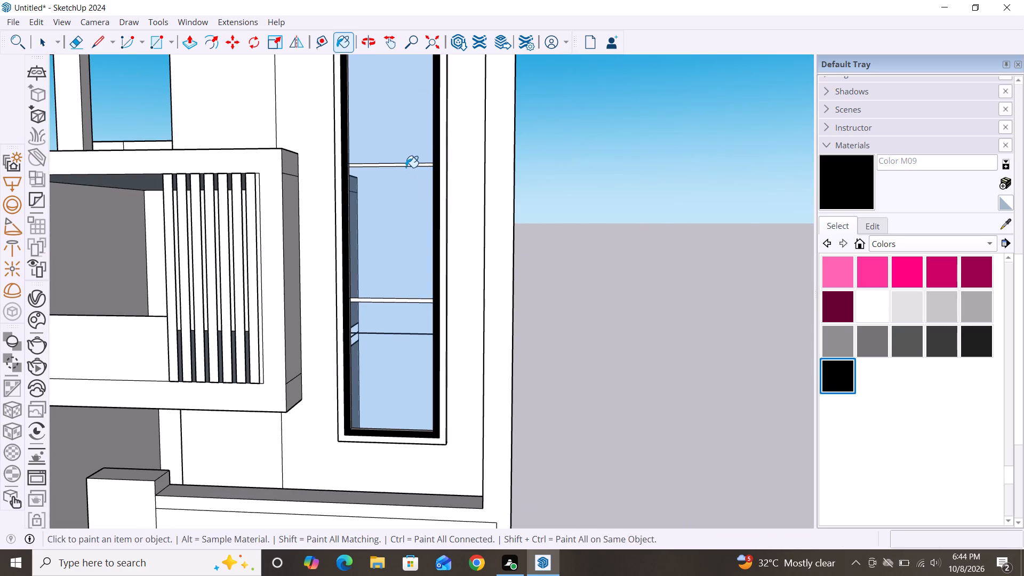
left_click(406, 167)
scroll(421, 169, "up", 7)
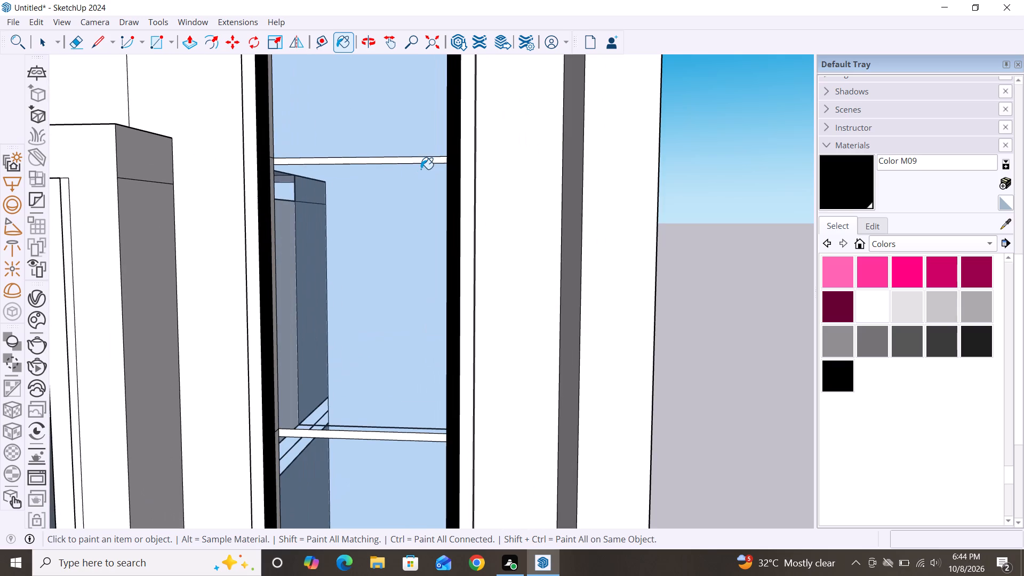
left_click(373, 163)
scroll(401, 161, "down", 8)
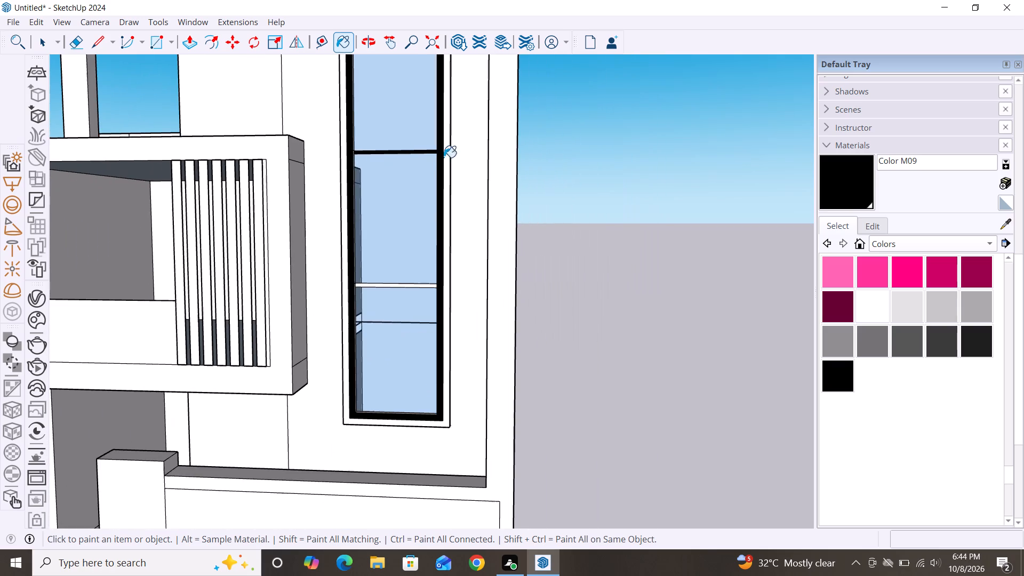
scroll(402, 291, "up", 8)
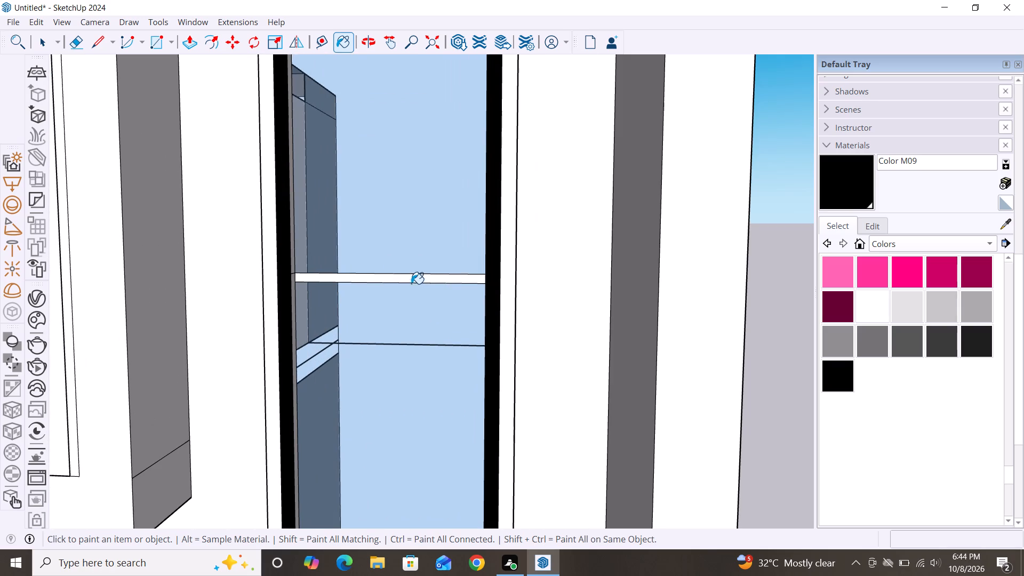
left_click(417, 278)
key("space")
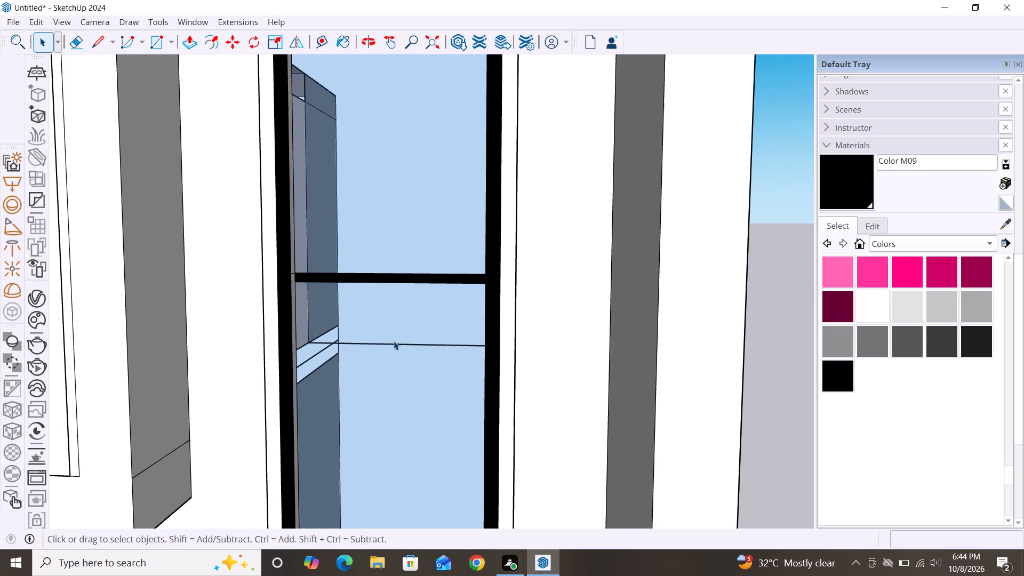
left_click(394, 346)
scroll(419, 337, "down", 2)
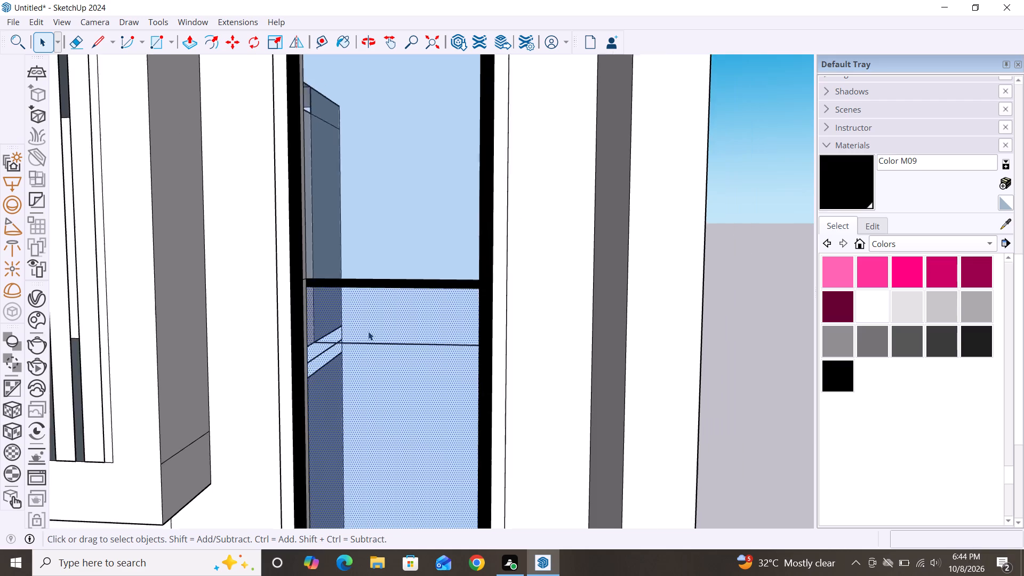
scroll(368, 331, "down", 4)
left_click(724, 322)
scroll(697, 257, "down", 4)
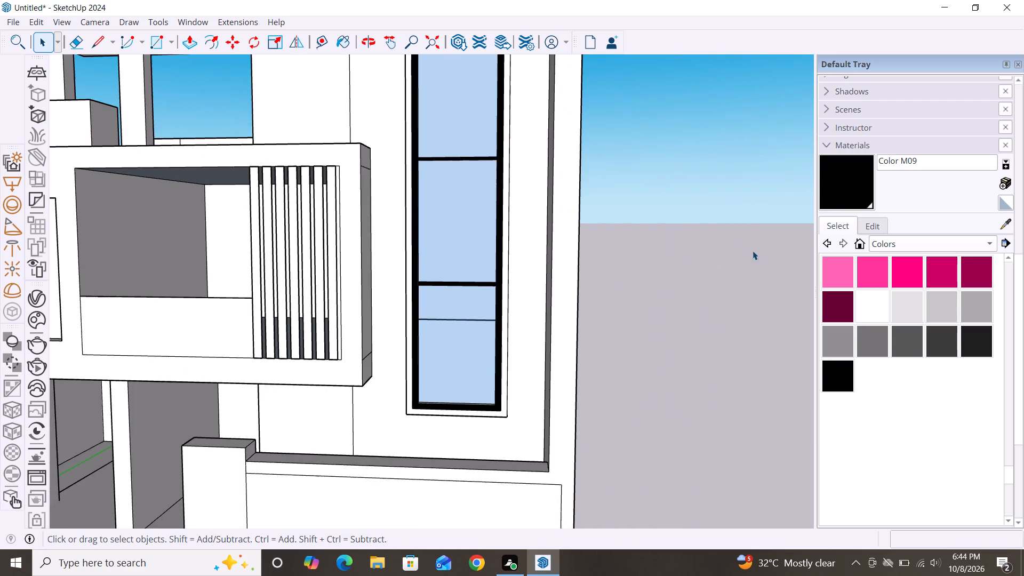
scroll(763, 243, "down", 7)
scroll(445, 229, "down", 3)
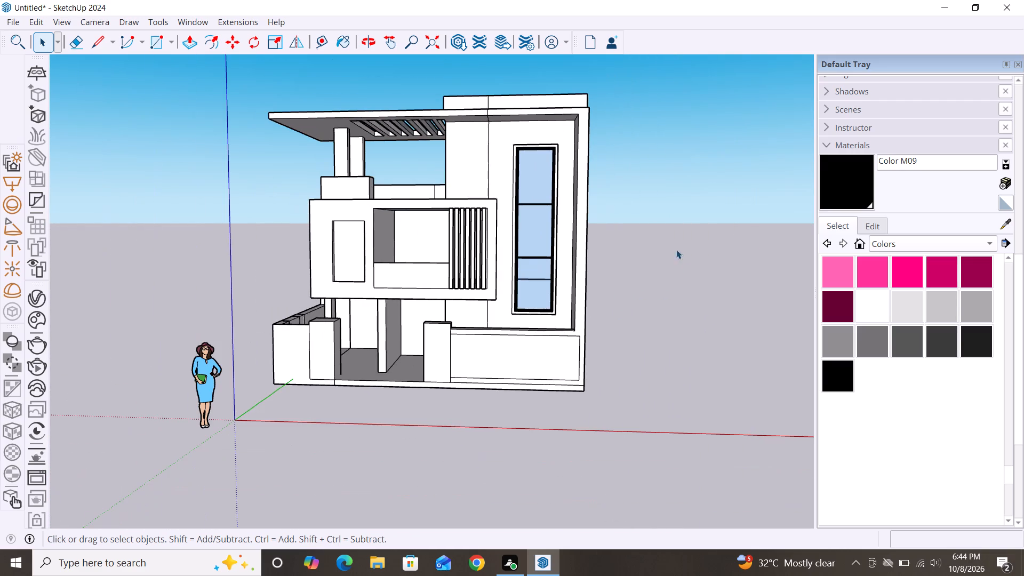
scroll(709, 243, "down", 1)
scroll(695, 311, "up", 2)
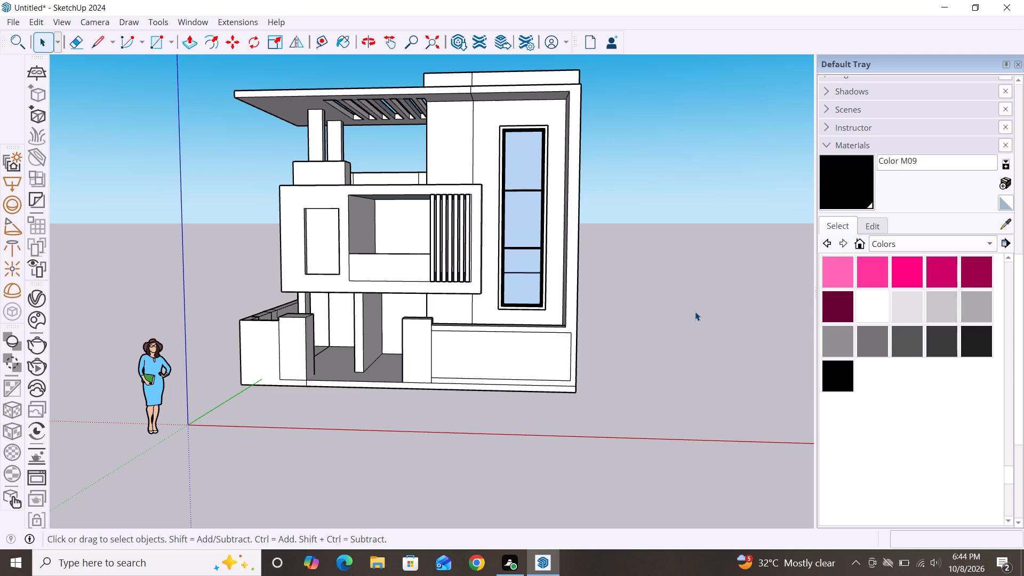
Paint the balcony's front parapet panel with Translucent Glass Blue from the Glass and Mirrors materials.
left_click(843, 221)
left_click(990, 247)
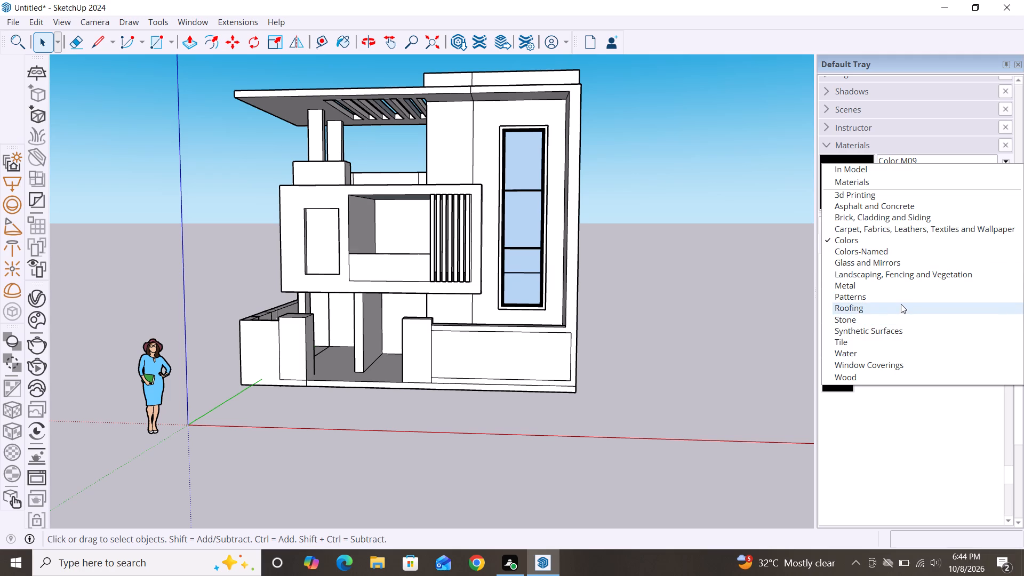
left_click(882, 267)
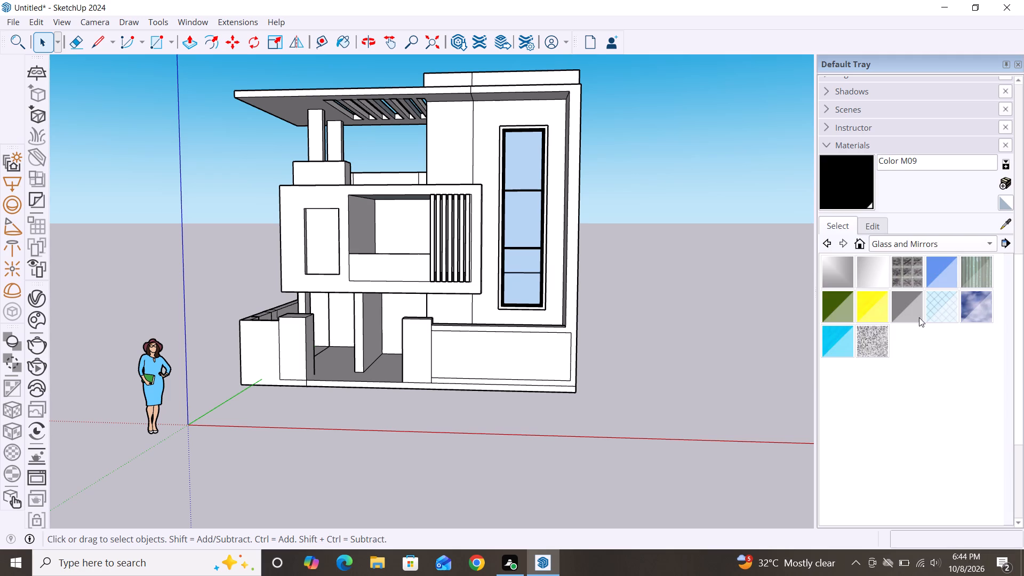
left_click(948, 276)
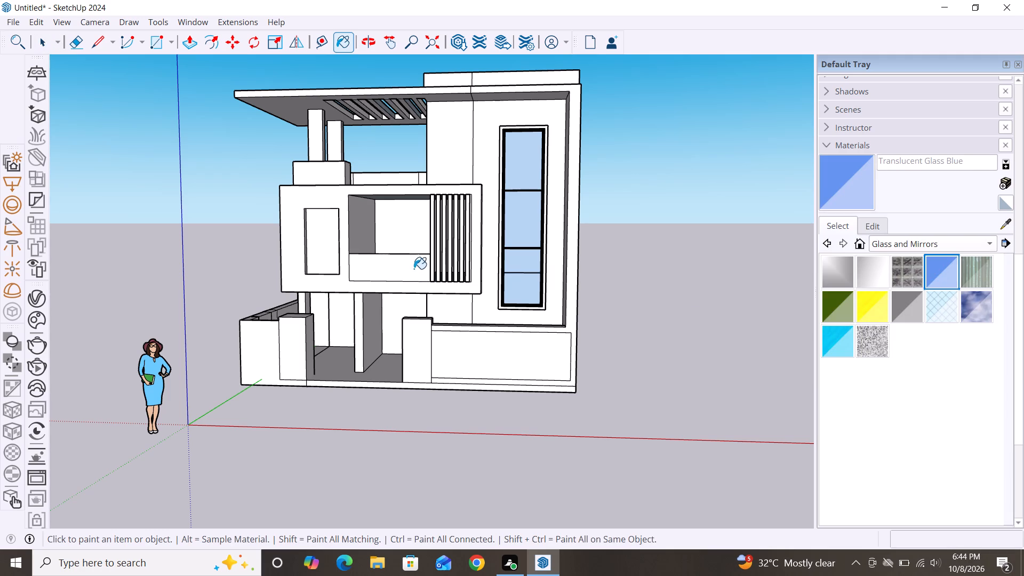
left_click(413, 268)
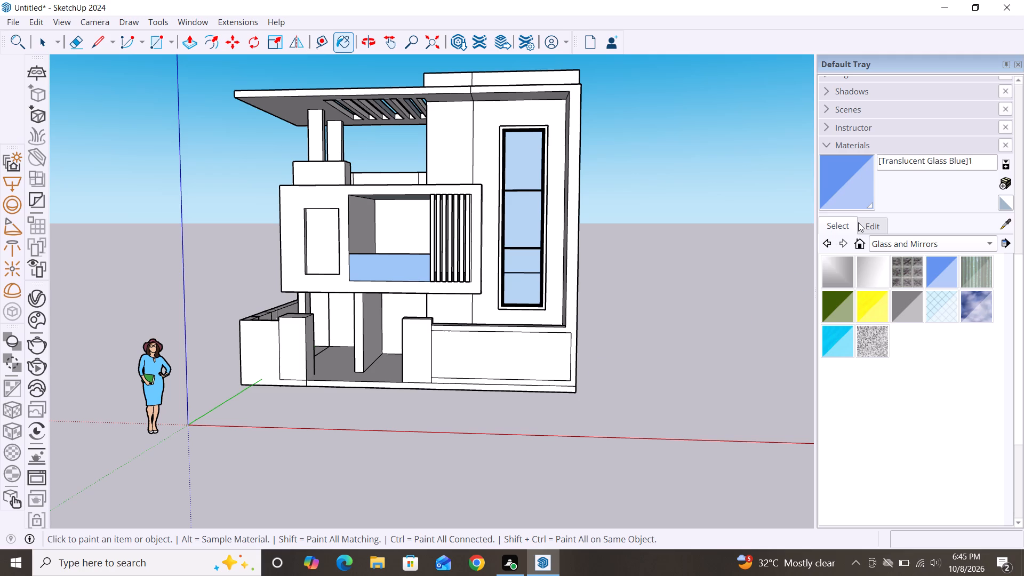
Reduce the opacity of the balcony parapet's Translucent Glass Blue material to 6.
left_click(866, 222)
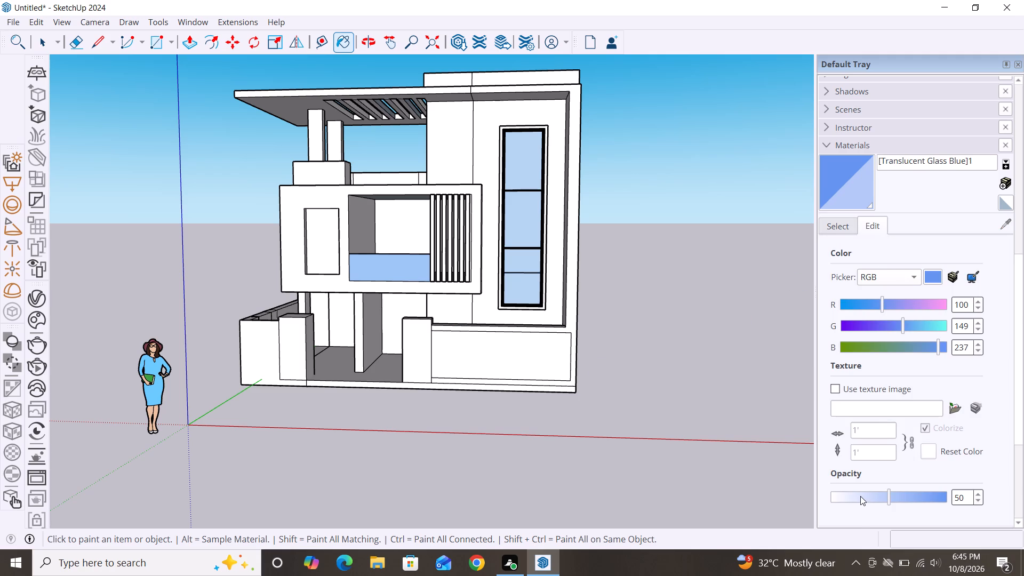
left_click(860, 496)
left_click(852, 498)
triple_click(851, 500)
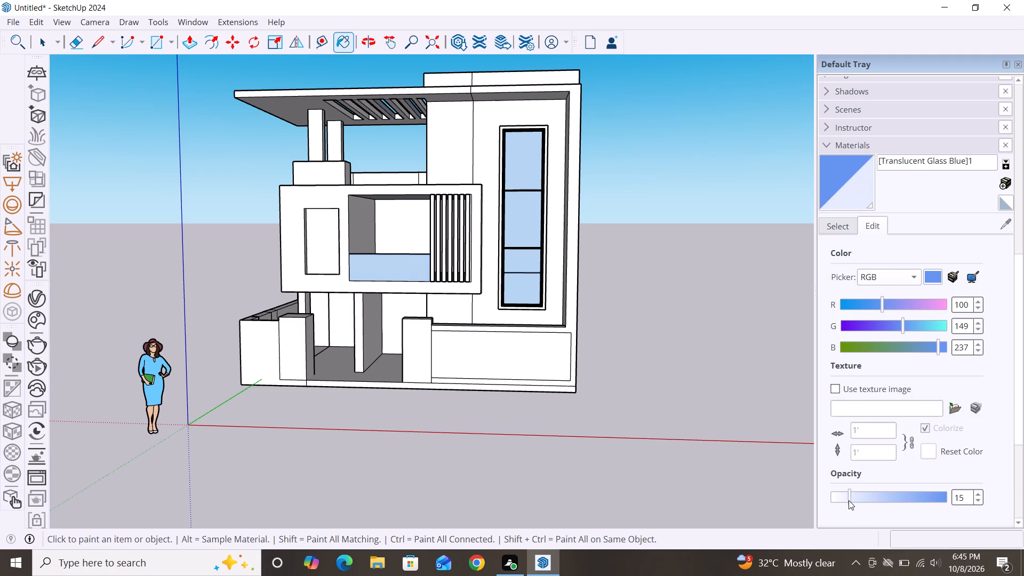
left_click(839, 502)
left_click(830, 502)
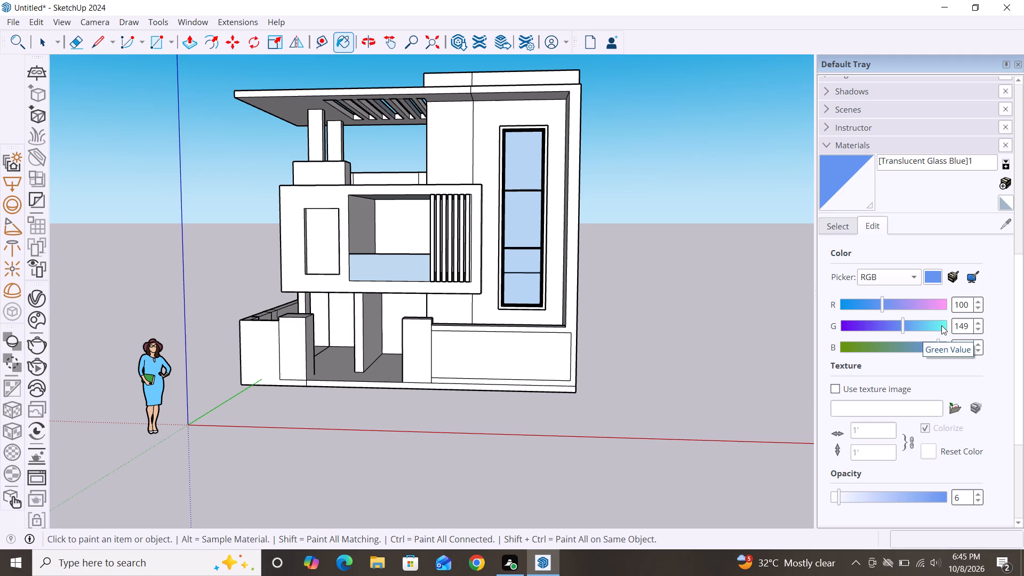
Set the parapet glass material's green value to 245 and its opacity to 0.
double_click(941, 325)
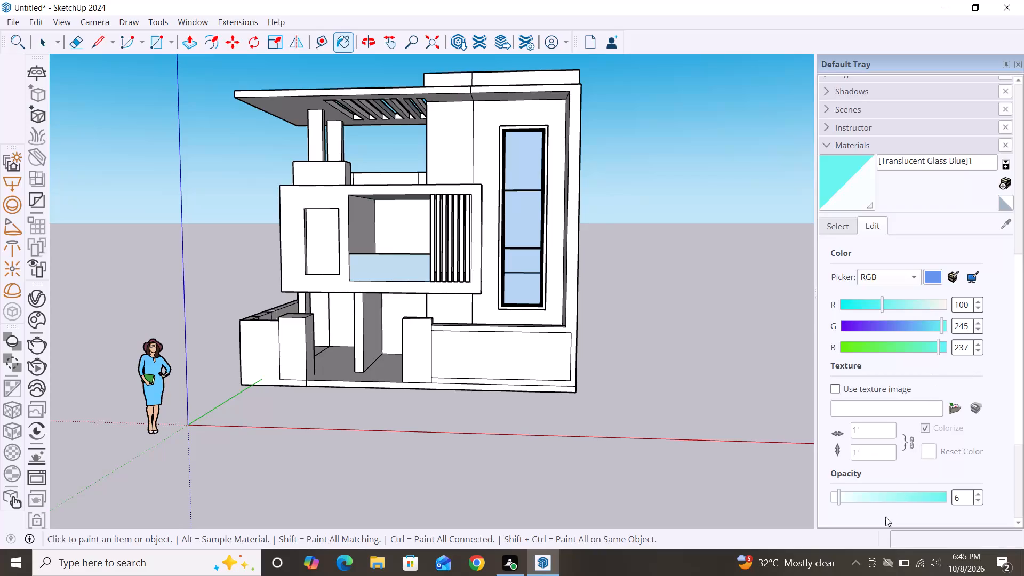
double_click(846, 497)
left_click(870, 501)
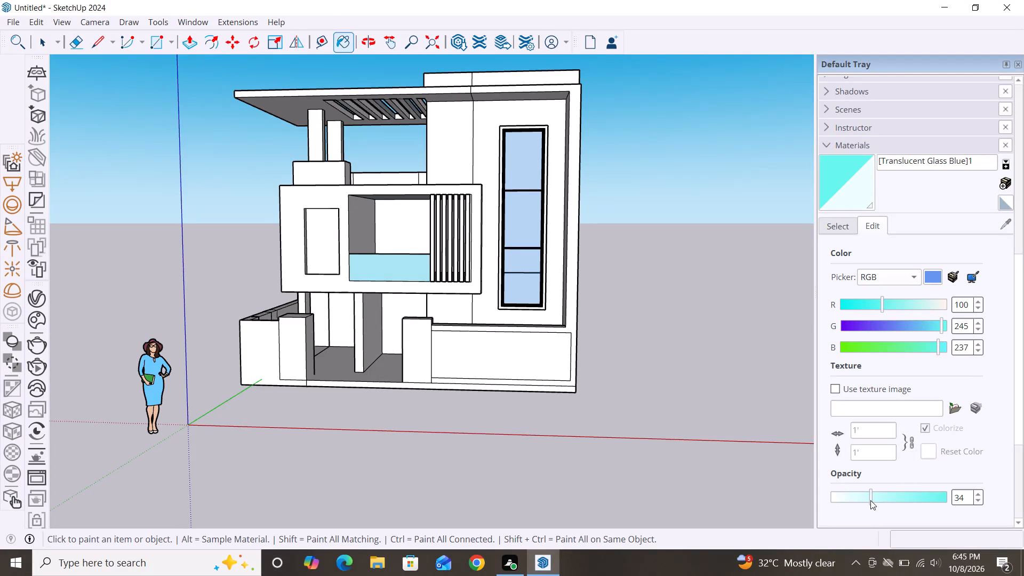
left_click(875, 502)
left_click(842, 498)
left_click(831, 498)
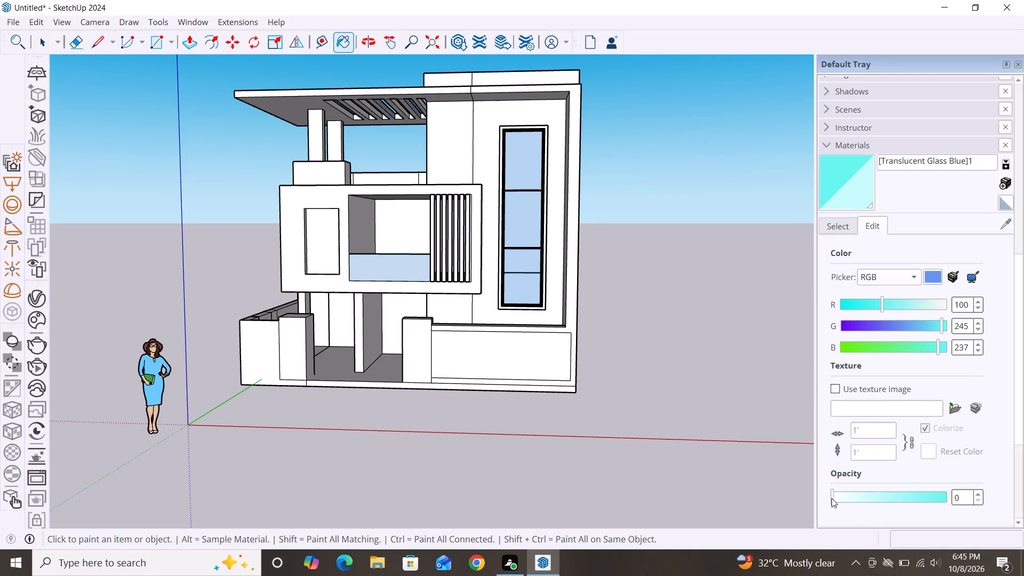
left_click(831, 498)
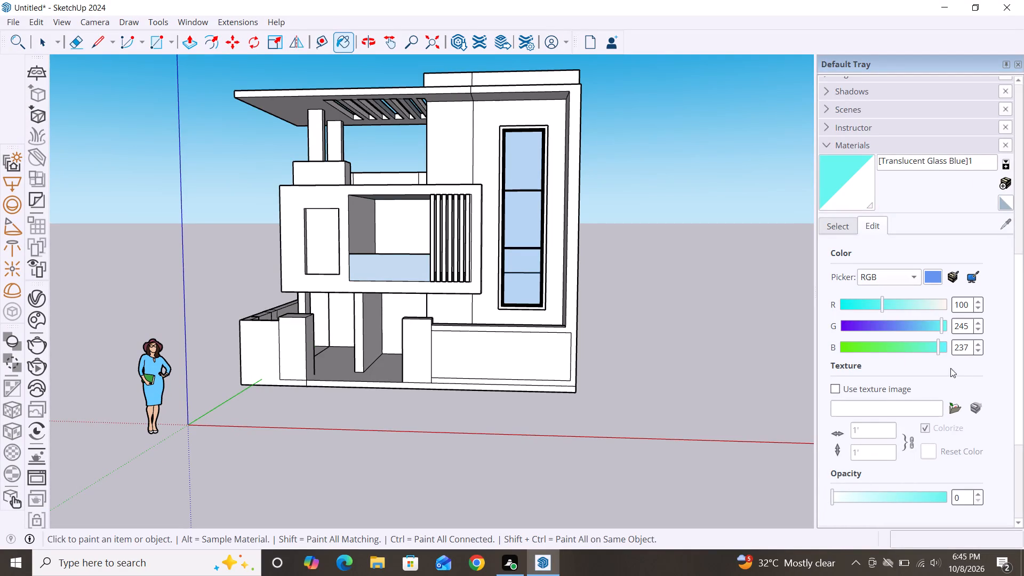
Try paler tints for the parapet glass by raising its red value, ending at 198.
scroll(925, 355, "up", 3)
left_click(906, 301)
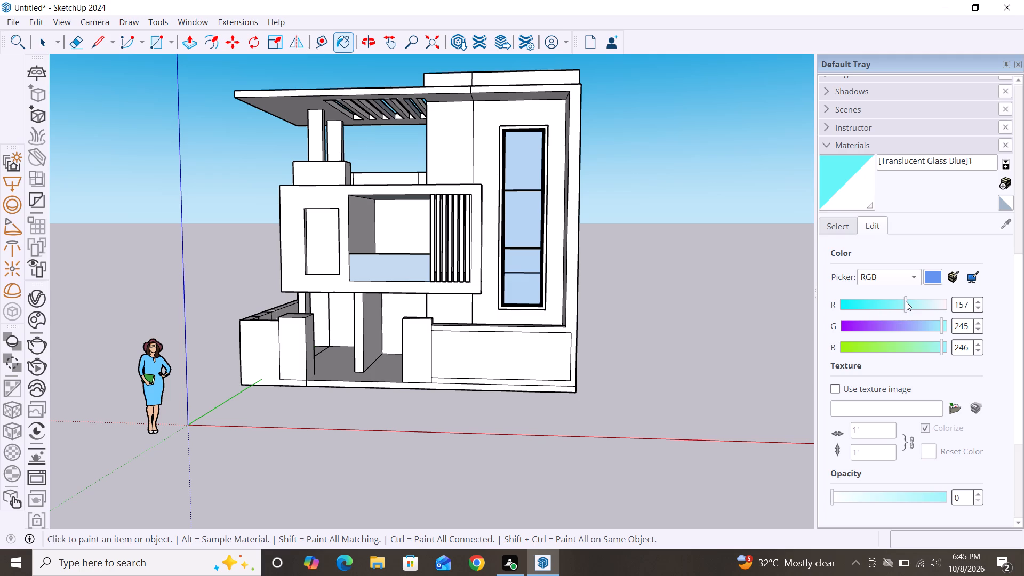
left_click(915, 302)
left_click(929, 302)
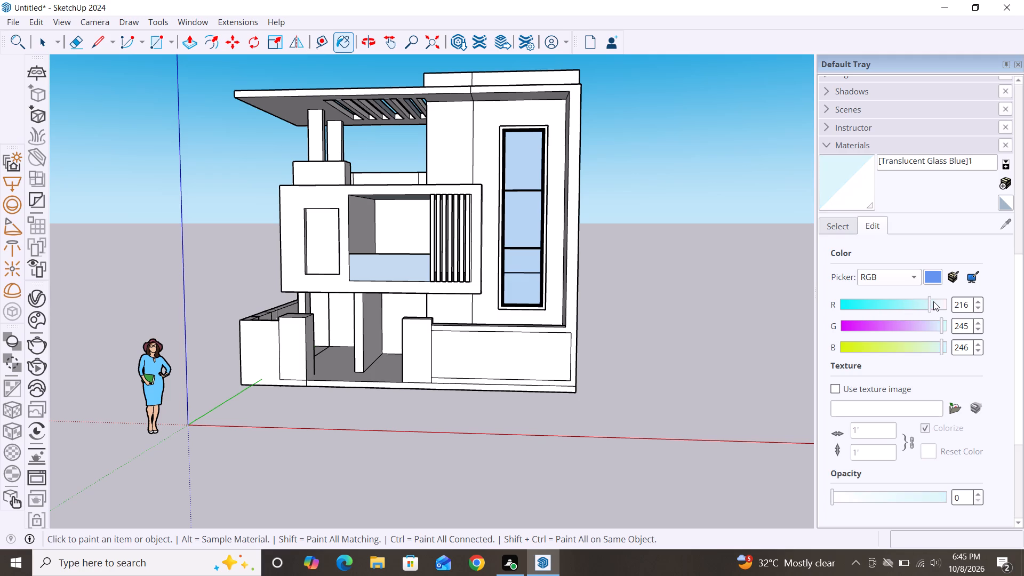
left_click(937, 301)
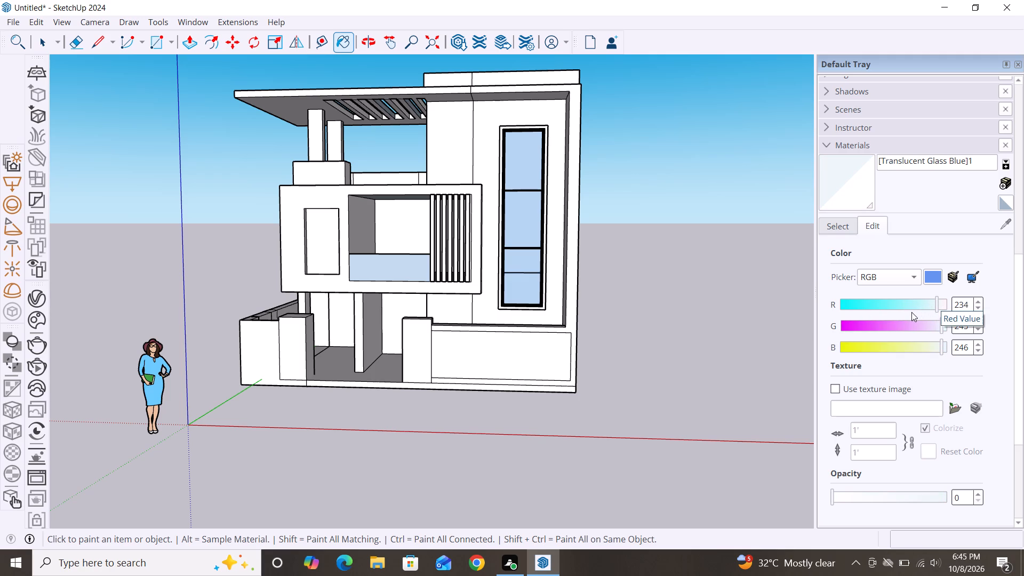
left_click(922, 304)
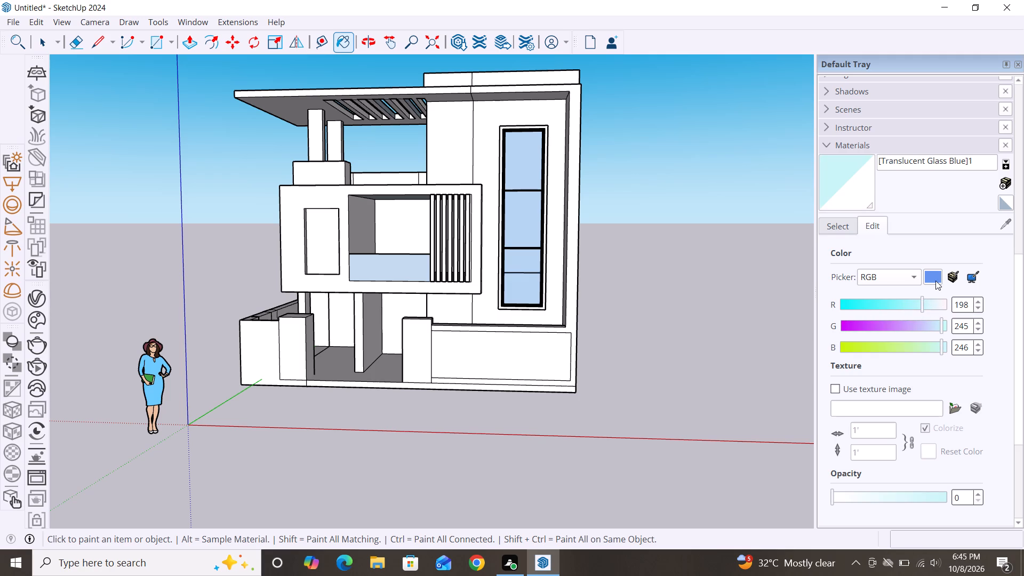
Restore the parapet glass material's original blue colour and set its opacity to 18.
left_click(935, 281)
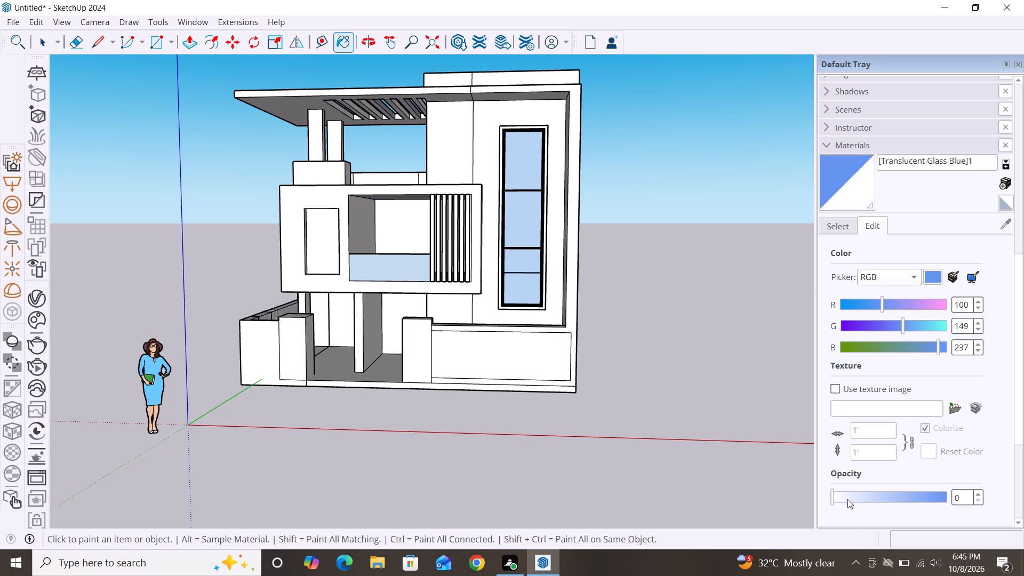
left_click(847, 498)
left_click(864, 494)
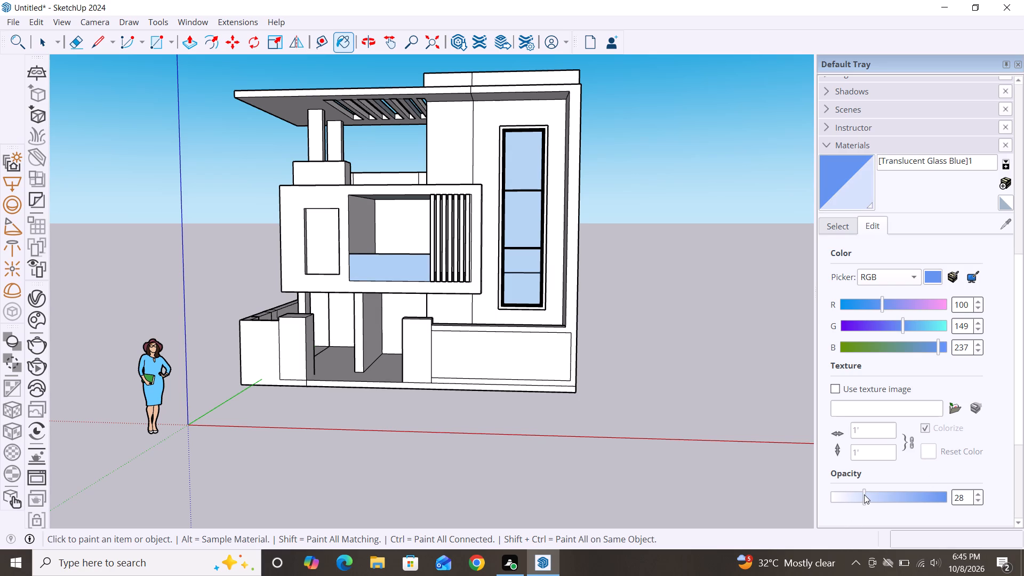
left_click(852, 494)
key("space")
Examine the parapet glass up close and against the whole front facade.
scroll(390, 345, "down", 2)
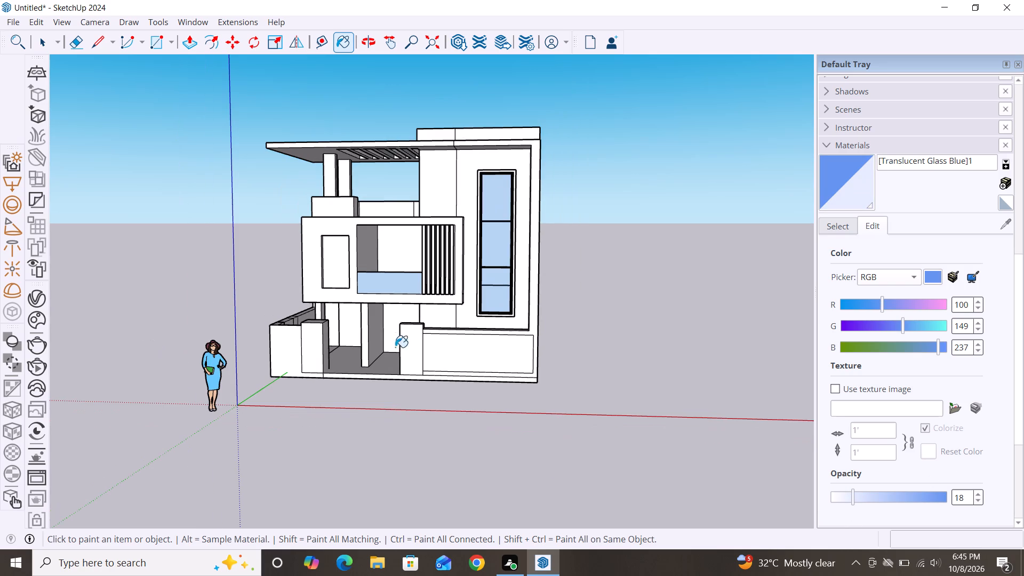
middle_click_drag(437, 404, 476, 368, "alt")
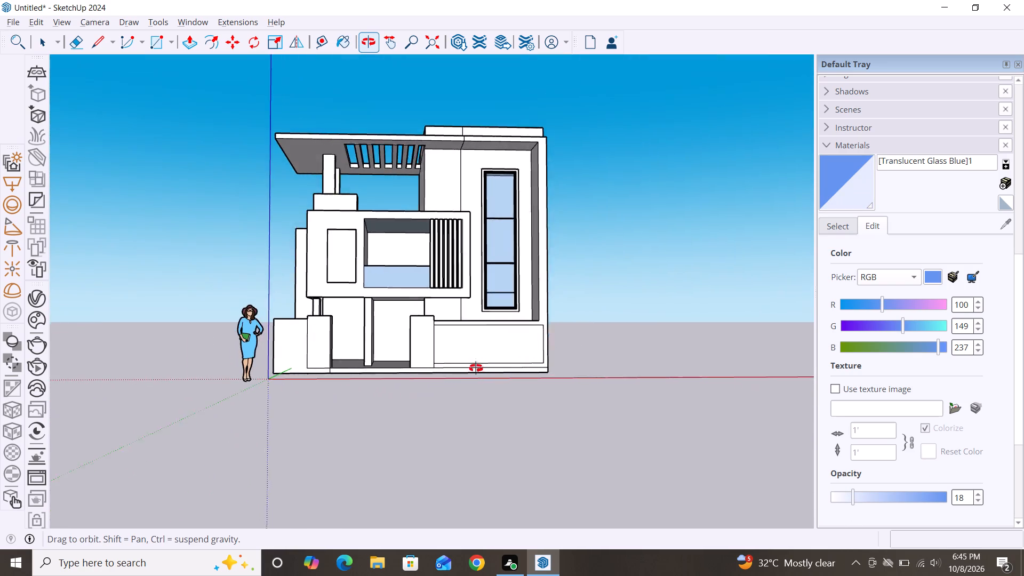
middle_click_drag(476, 368, 475, 368, "alt")
scroll(407, 285, "up", 17)
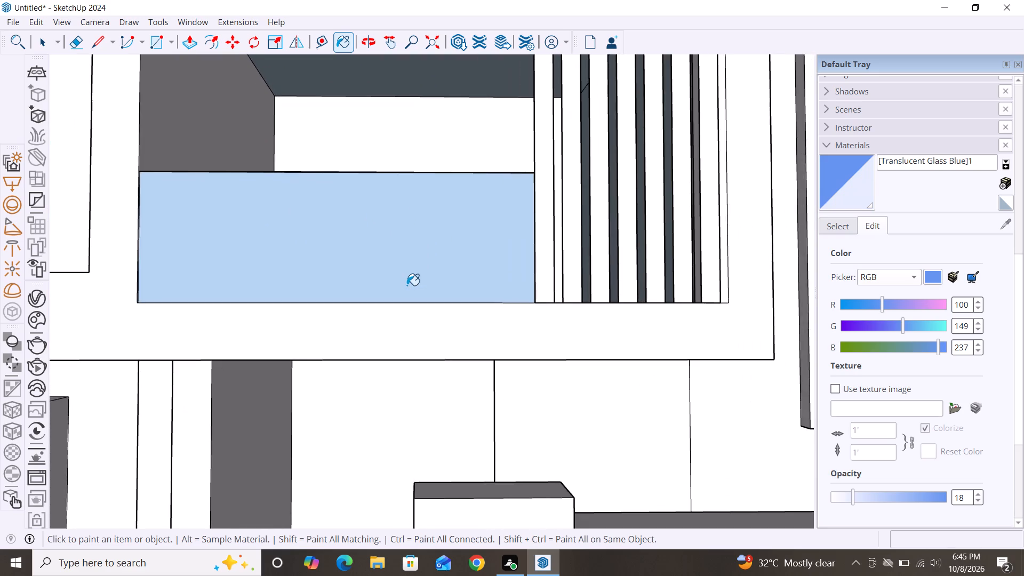
scroll(407, 285, "down", 7)
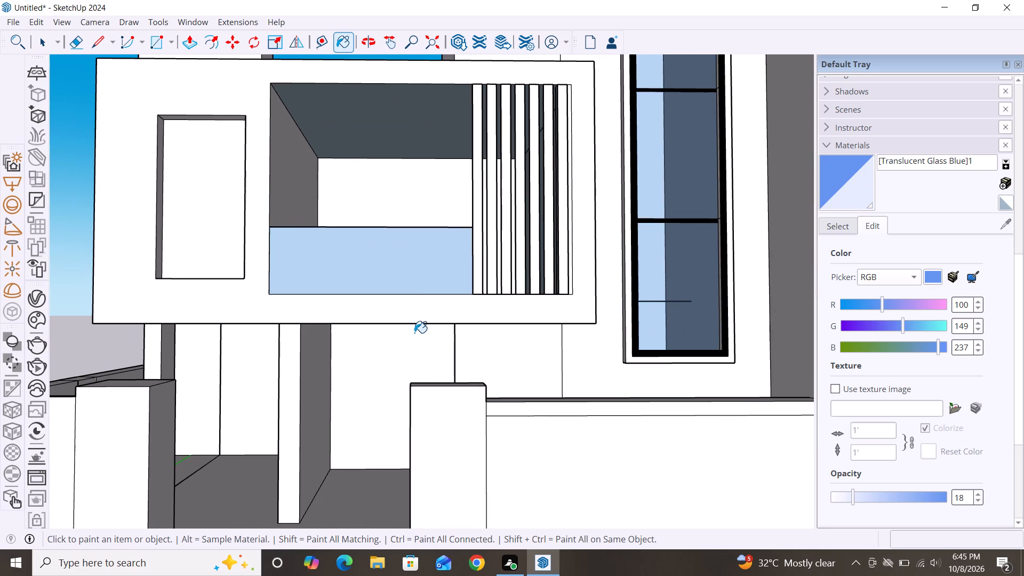
scroll(414, 332, "down", 5)
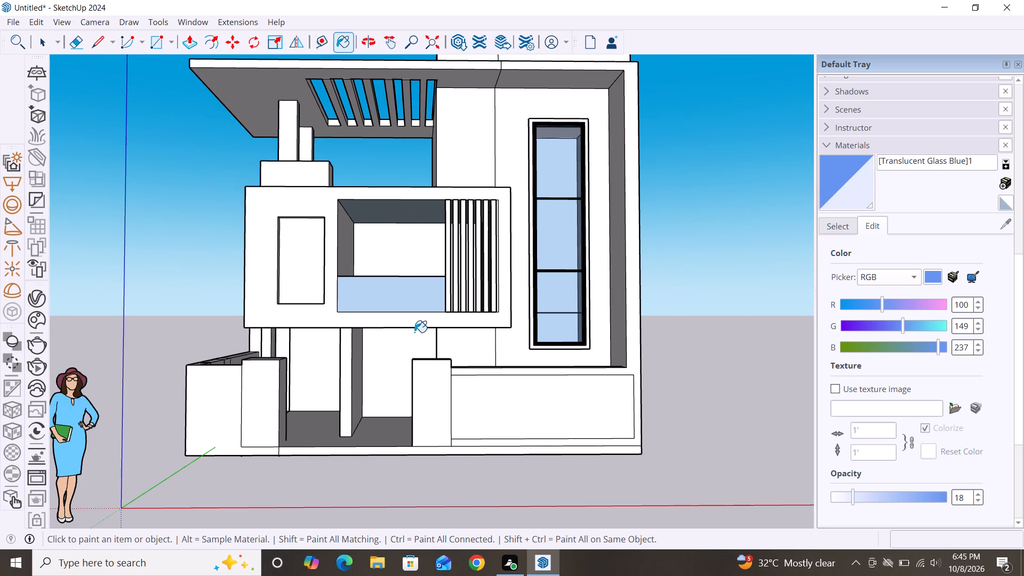
Undo the glass material edits and the blue glass paint on the balcony's front parapet panel.
key("ctrl+z")
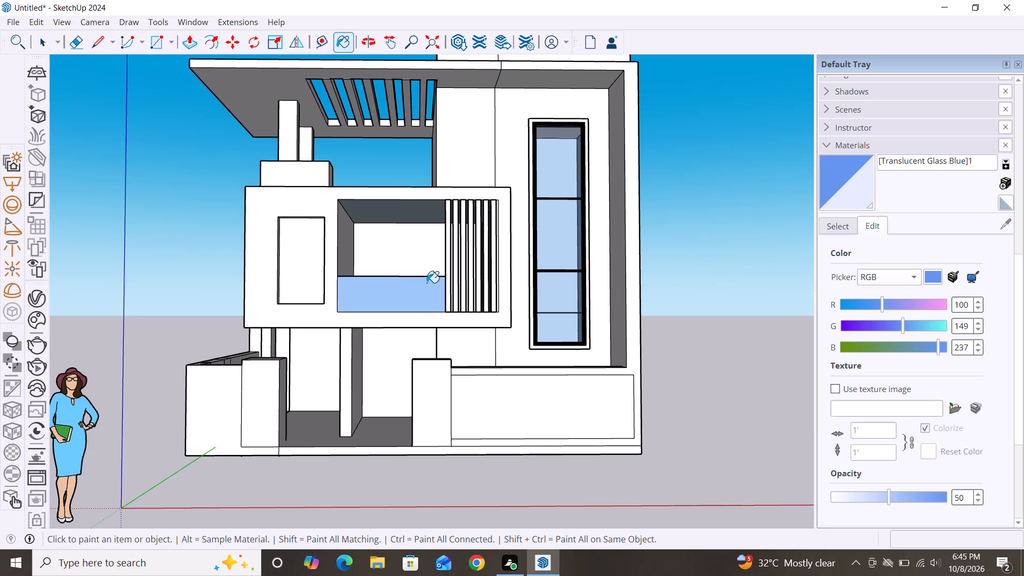
key("ctrl+z")
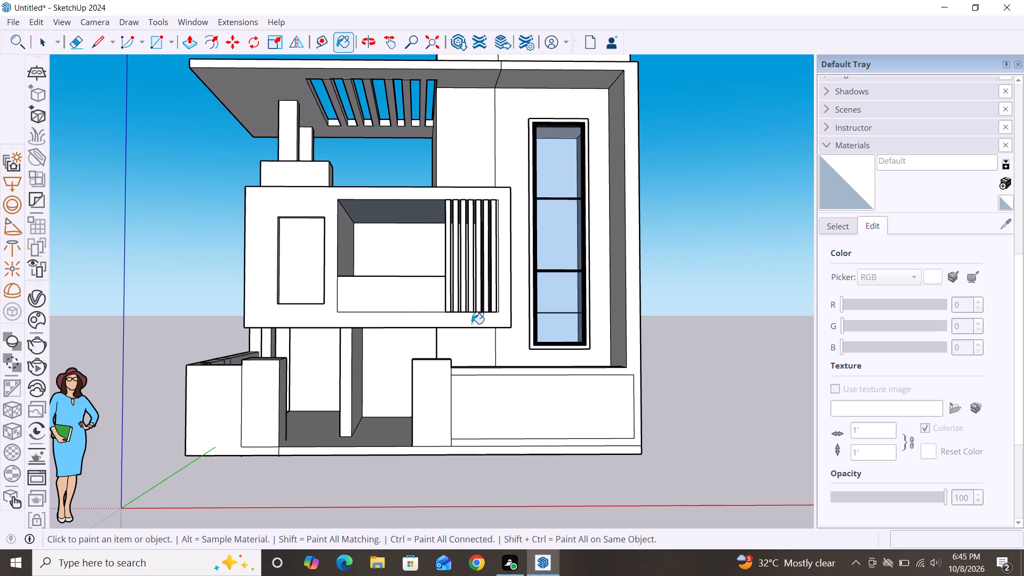
key("space")
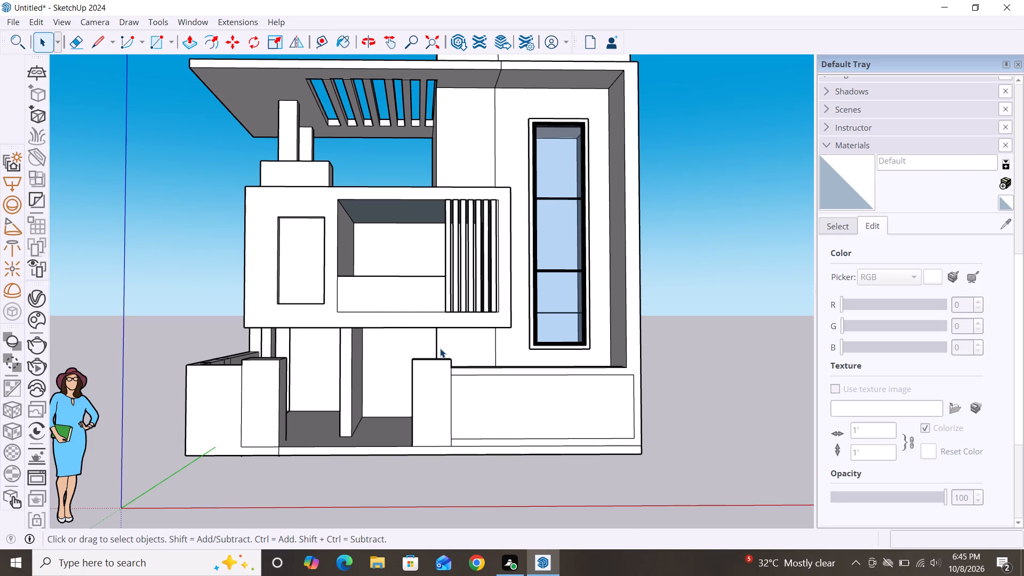
Examine the balcony's parapet panel and vertical slats up close from the side.
middle_click_drag(514, 346, 214, 361, "alt")
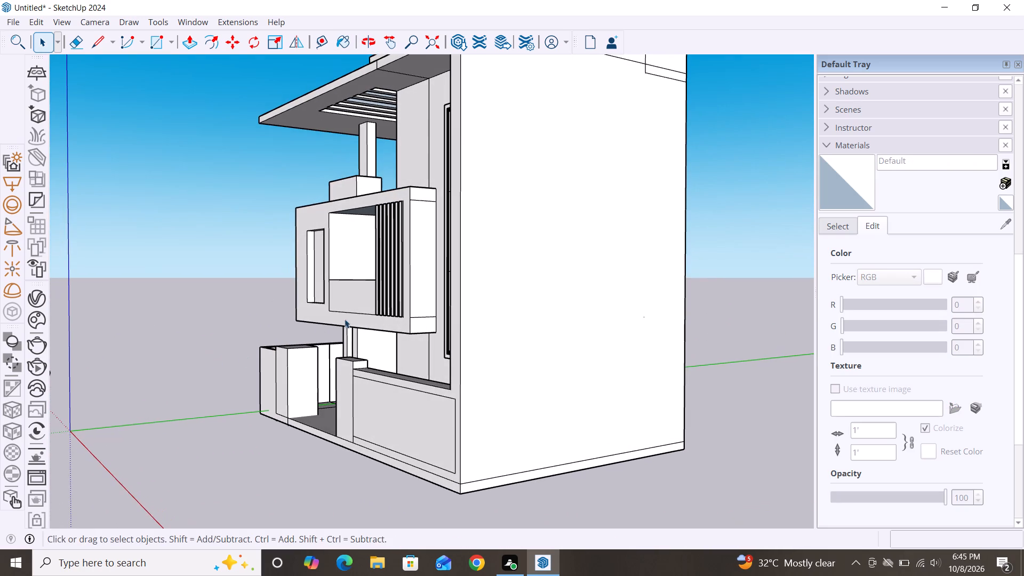
scroll(403, 302, "up", 9)
scroll(359, 283, "up", 13)
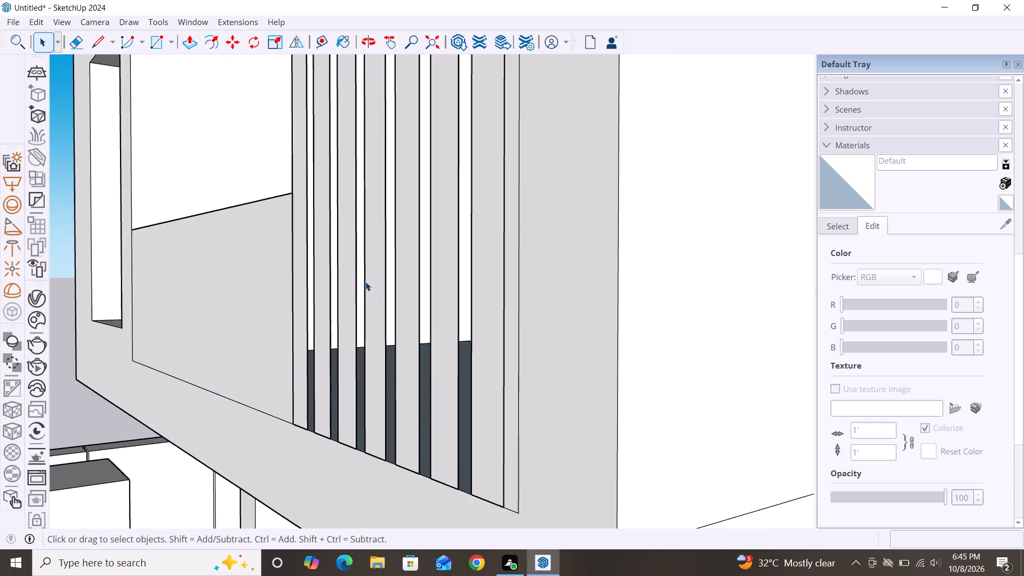
scroll(365, 282, "up", 20)
scroll(289, 274, "up", 4)
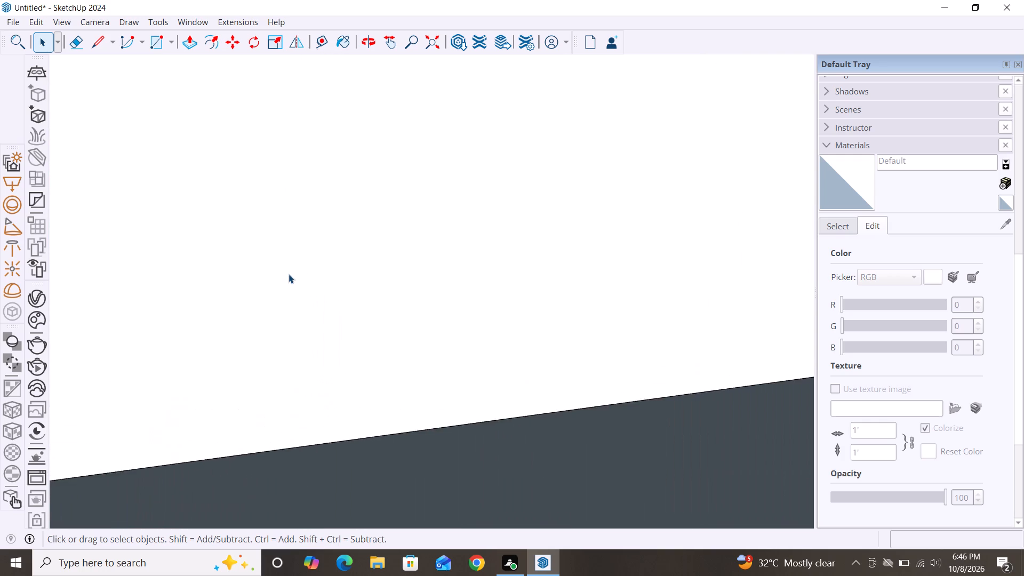
scroll(386, 260, "down", 2)
scroll(496, 315, "down", 1)
scroll(378, 263, "down", 2)
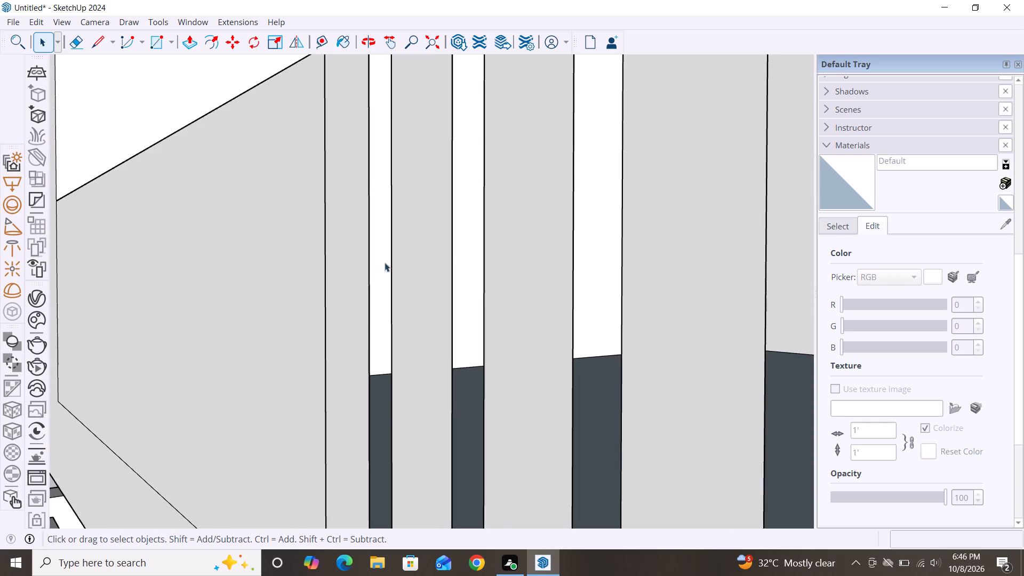
scroll(405, 260, "down", 2)
middle_click_drag(485, 339, 295, 357)
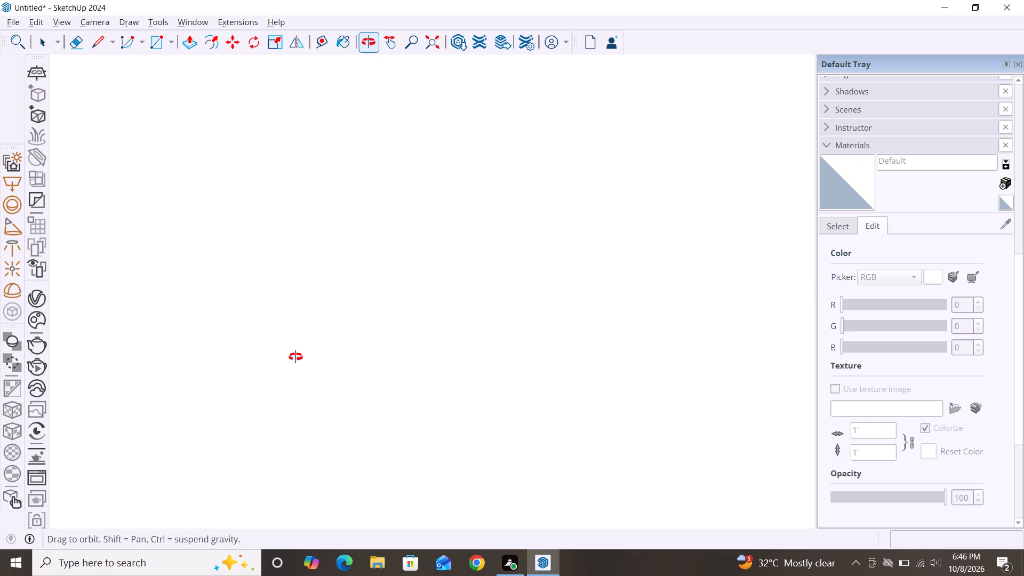
middle_click_drag(295, 357, 468, 360)
scroll(400, 345, "up", 12)
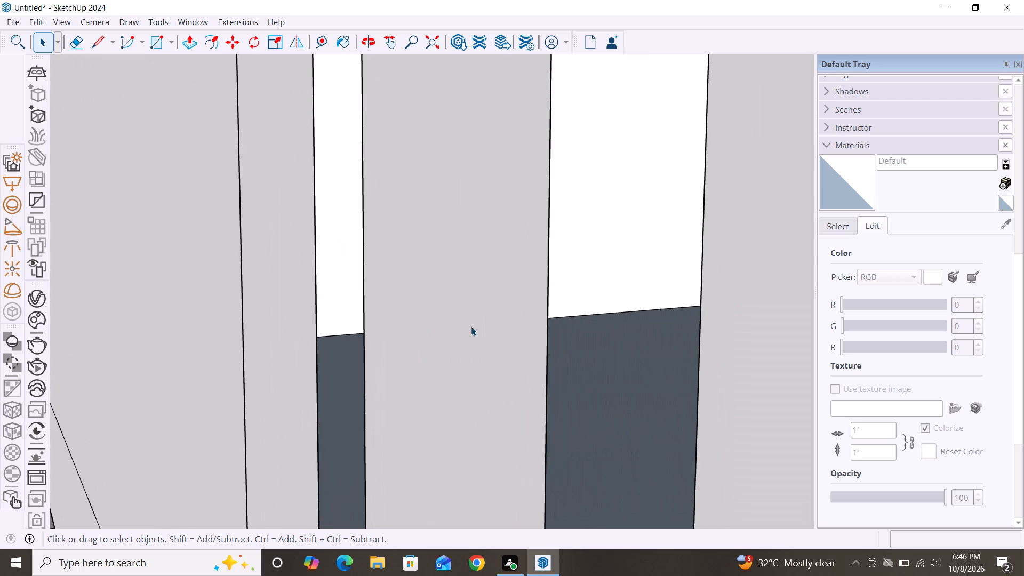
middle_click_drag(322, 381, 291, 388, "alt")
scroll(322, 381, "up", 1, "alt")
scroll(501, 325, "down", 2)
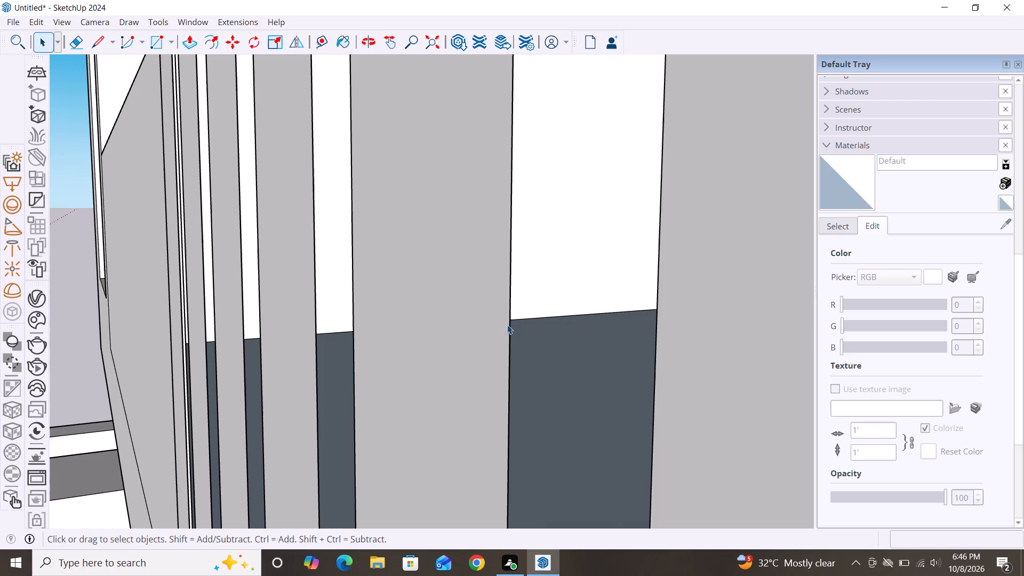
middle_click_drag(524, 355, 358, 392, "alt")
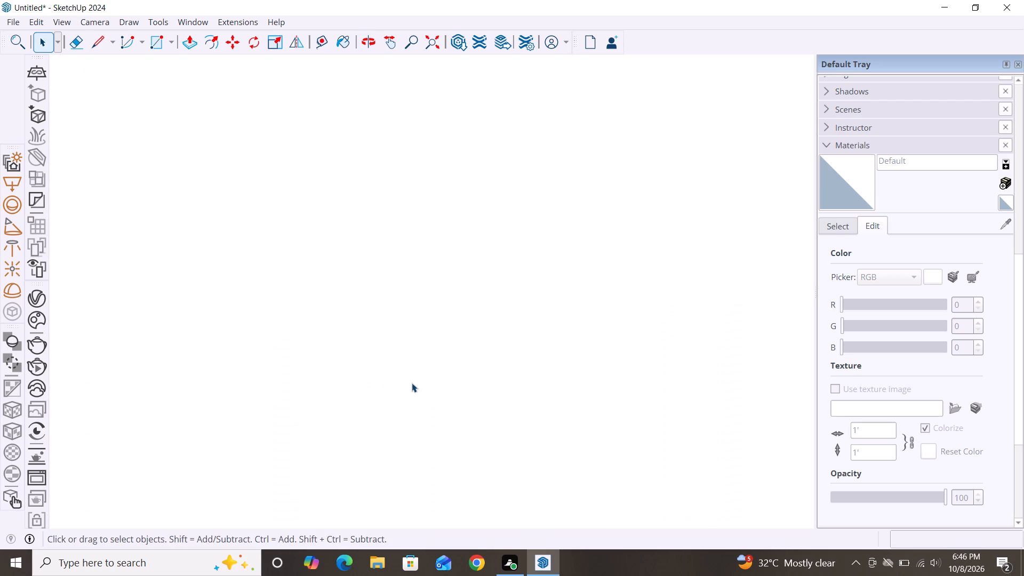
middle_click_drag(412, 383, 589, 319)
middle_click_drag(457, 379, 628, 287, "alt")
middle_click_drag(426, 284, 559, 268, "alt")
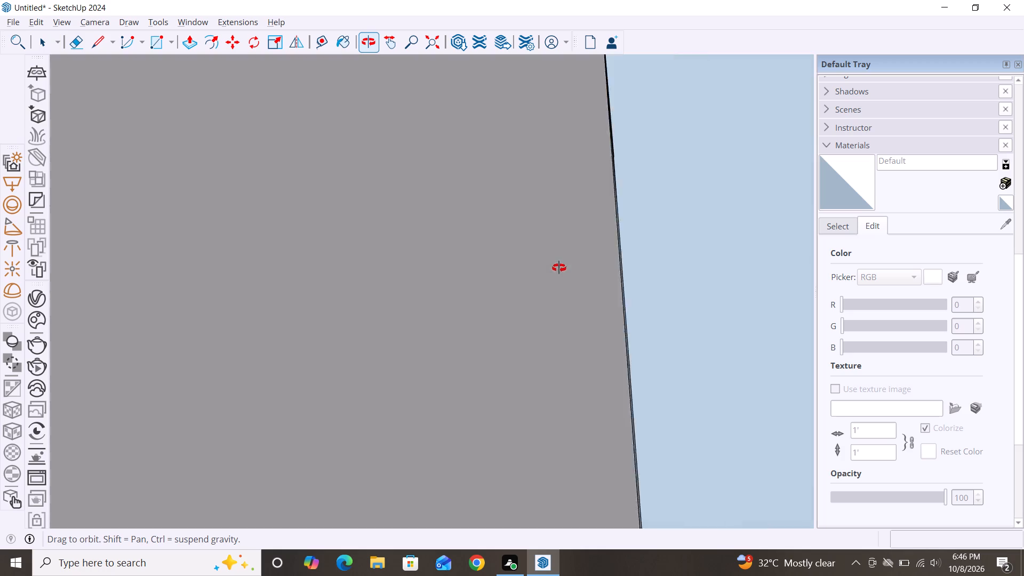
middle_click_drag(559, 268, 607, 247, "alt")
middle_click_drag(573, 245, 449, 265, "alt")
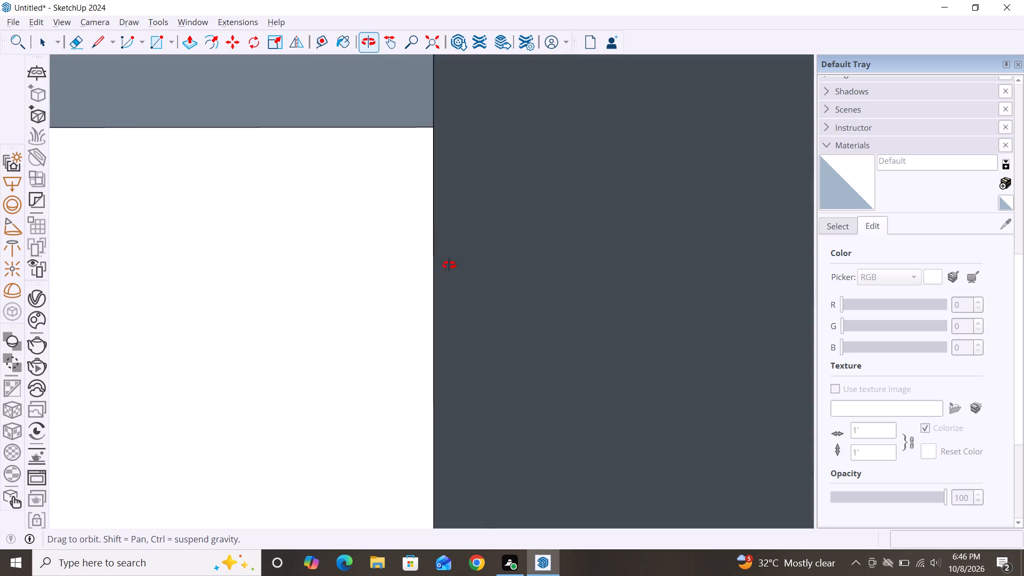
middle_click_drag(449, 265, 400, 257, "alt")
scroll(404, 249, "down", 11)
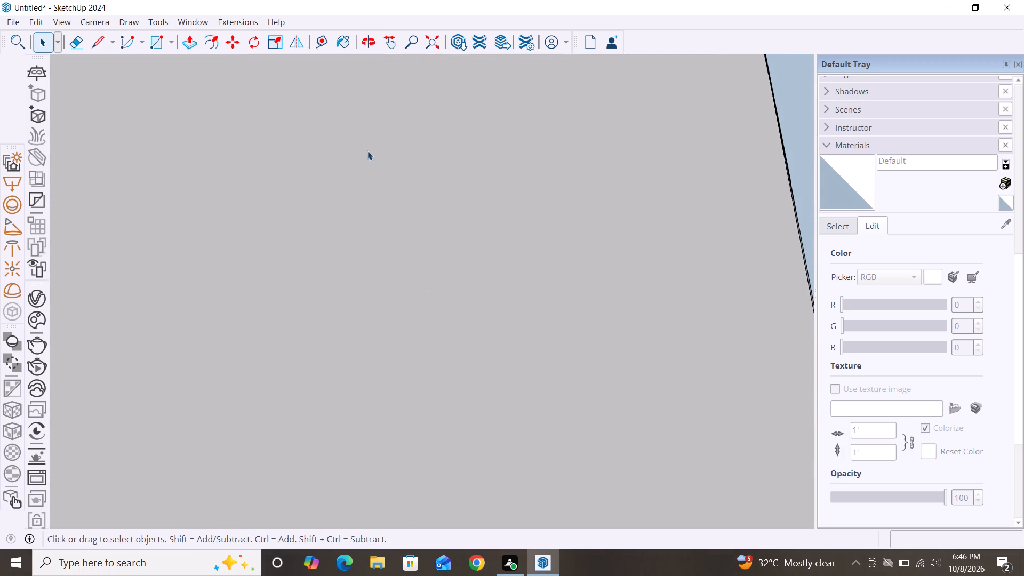
Examine the balcony opening, its floor and the parapet from the front and from above.
left_click(434, 46)
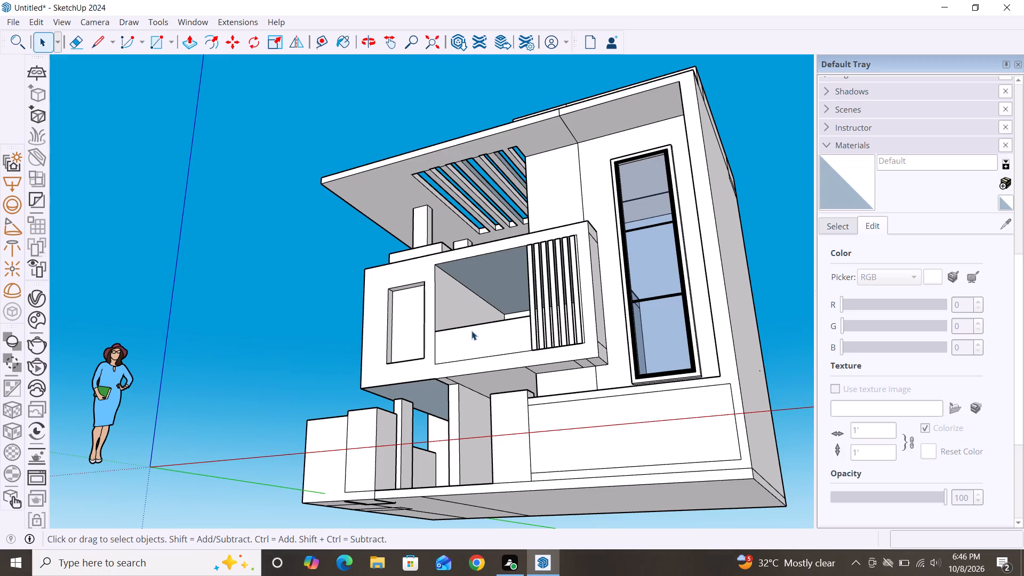
middle_click_drag(462, 330, 545, 490)
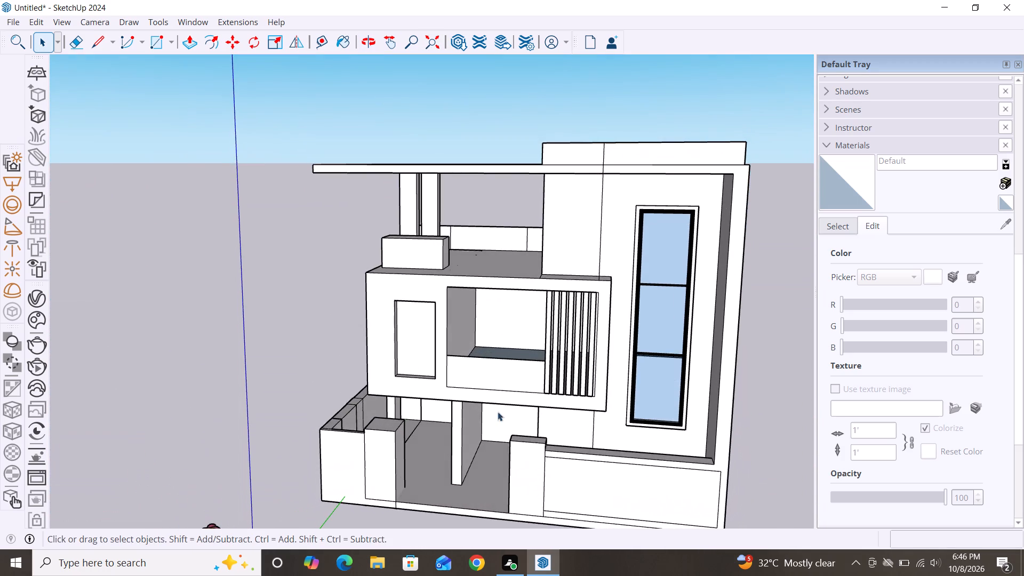
scroll(486, 344, "up", 9)
middle_click_drag(486, 344, 452, 413)
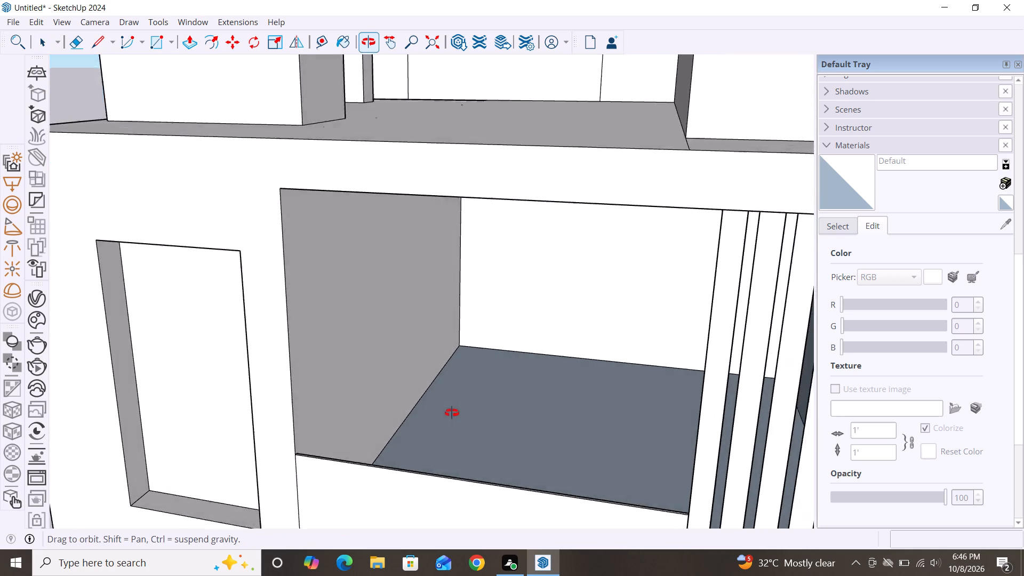
middle_click_drag(452, 413, 449, 426)
scroll(469, 378, "down", 4)
scroll(555, 241, "down", 4)
middle_click_drag(464, 429, 457, 534)
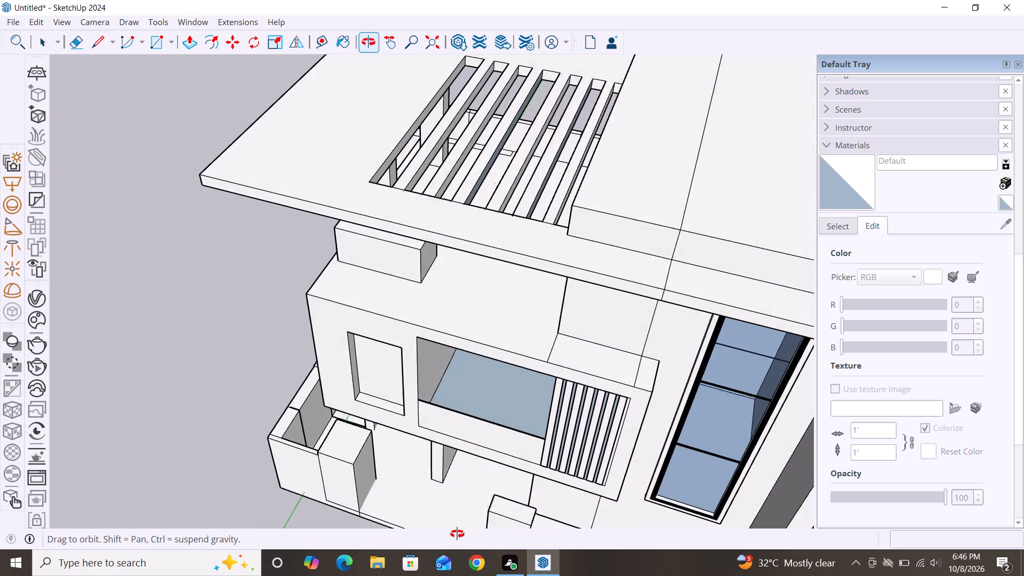
middle_click_drag(457, 534, 457, 535)
scroll(483, 400, "up", 9)
middle_click_drag(483, 400, 453, 445)
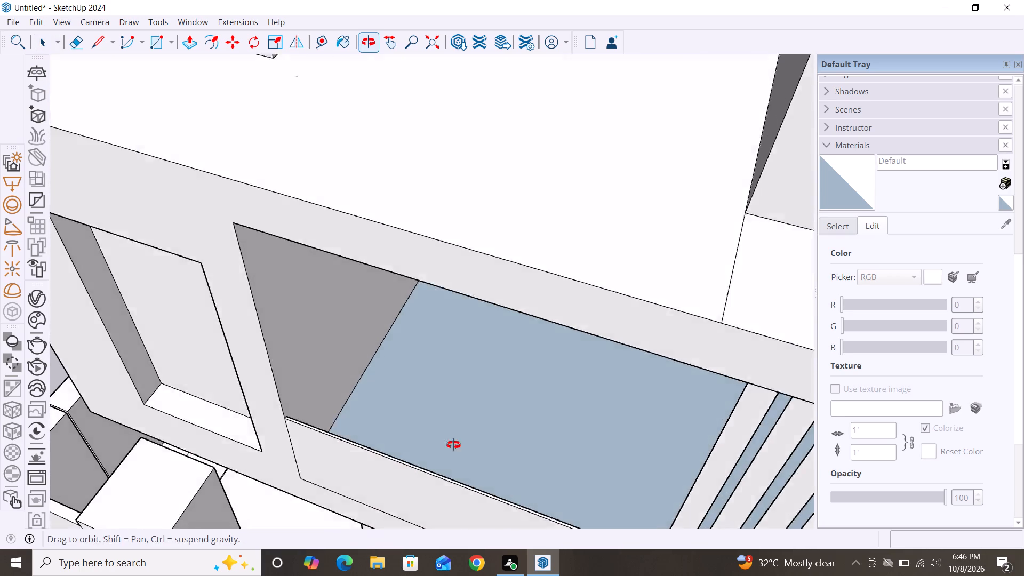
middle_click_drag(453, 445, 446, 470)
middle_click_drag(491, 405, 568, 269)
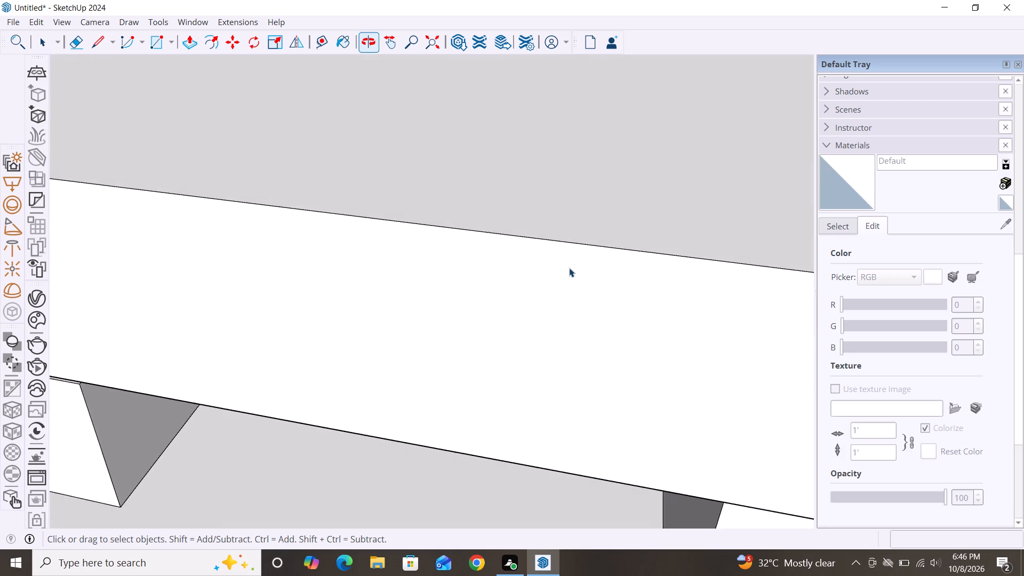
scroll(630, 234, "down", 6)
scroll(614, 307, "down", 3)
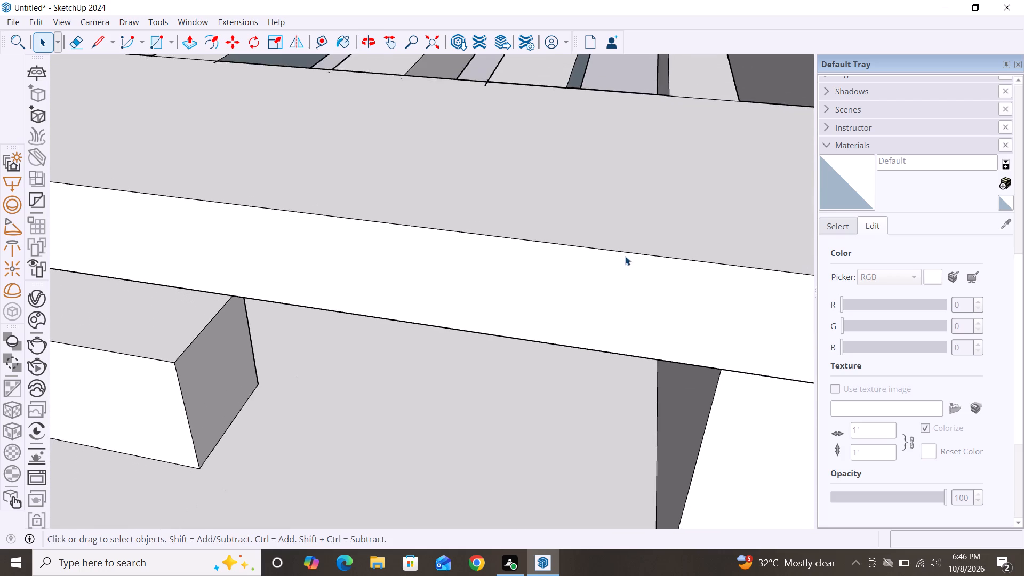
scroll(625, 256, "down", 6)
scroll(655, 220, "down", 3)
scroll(674, 170, "down", 4)
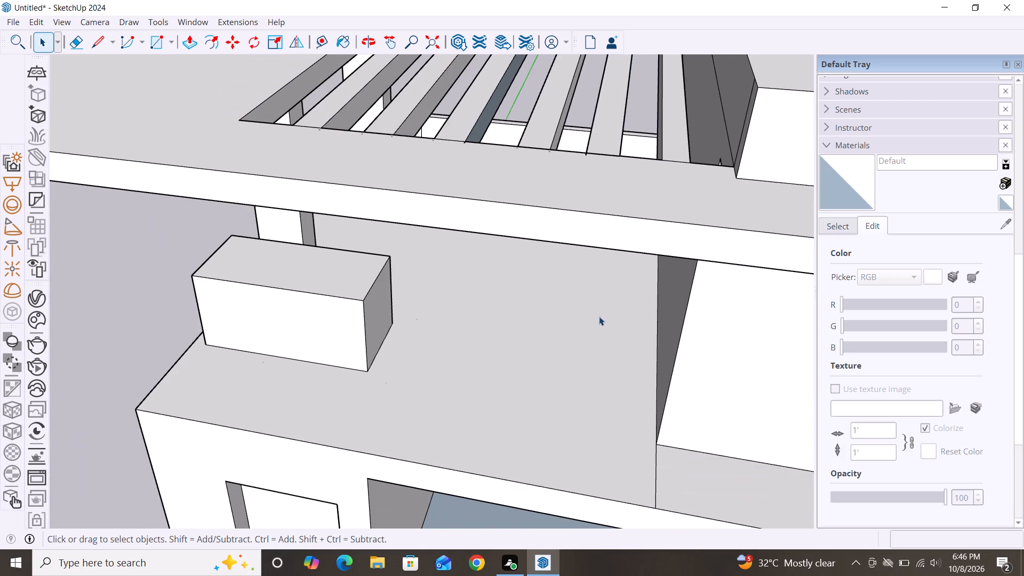
scroll(612, 252, "down", 7)
middle_click_drag(547, 466, 538, 500)
scroll(572, 259, "down", 8)
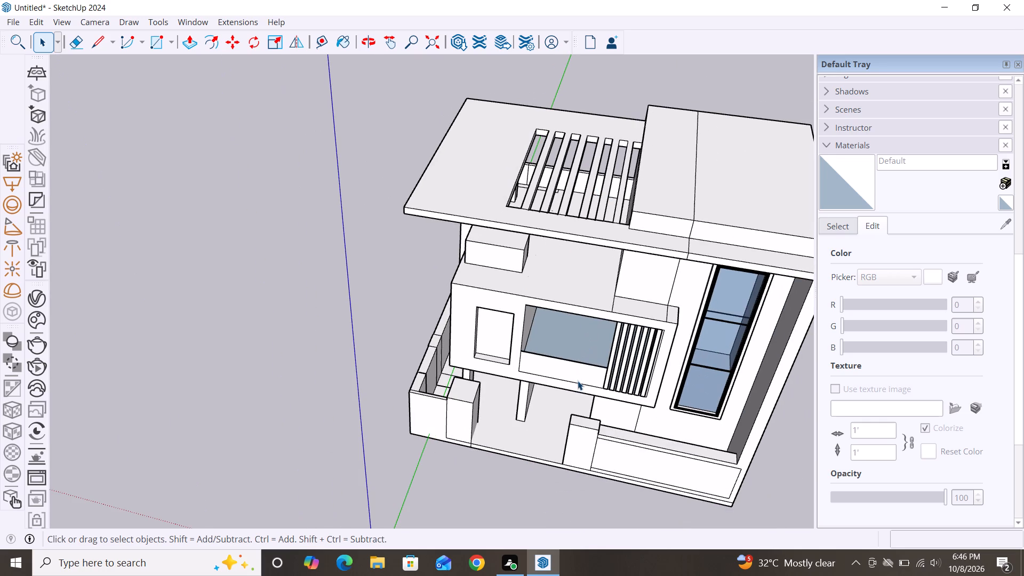
Examine the balcony parapet's top edge up close and against the whole front facade.
middle_click_drag(578, 381, 569, 437)
scroll(567, 351, "up", 4)
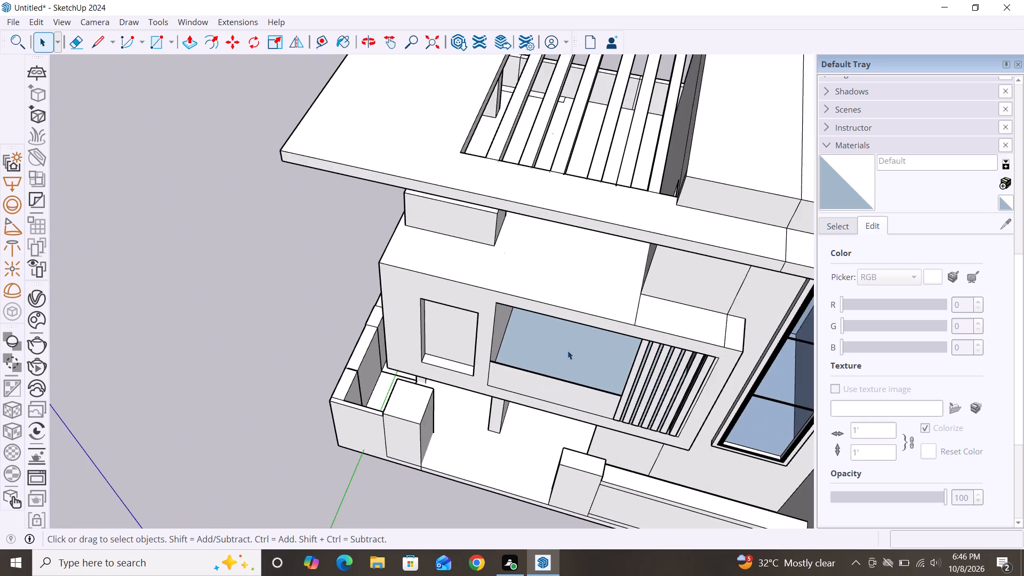
scroll(567, 350, "up", 5)
middle_click_drag(567, 350, 542, 438)
scroll(507, 475, "up", 15)
scroll(561, 430, "up", 1)
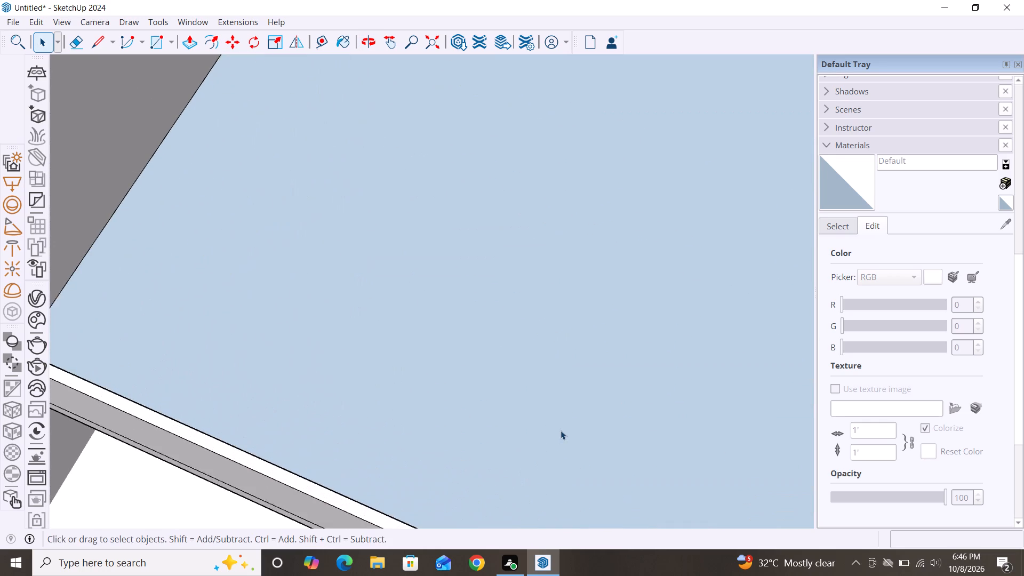
scroll(561, 430, "up", 1)
scroll(598, 380, "up", 2)
scroll(671, 306, "down", 9)
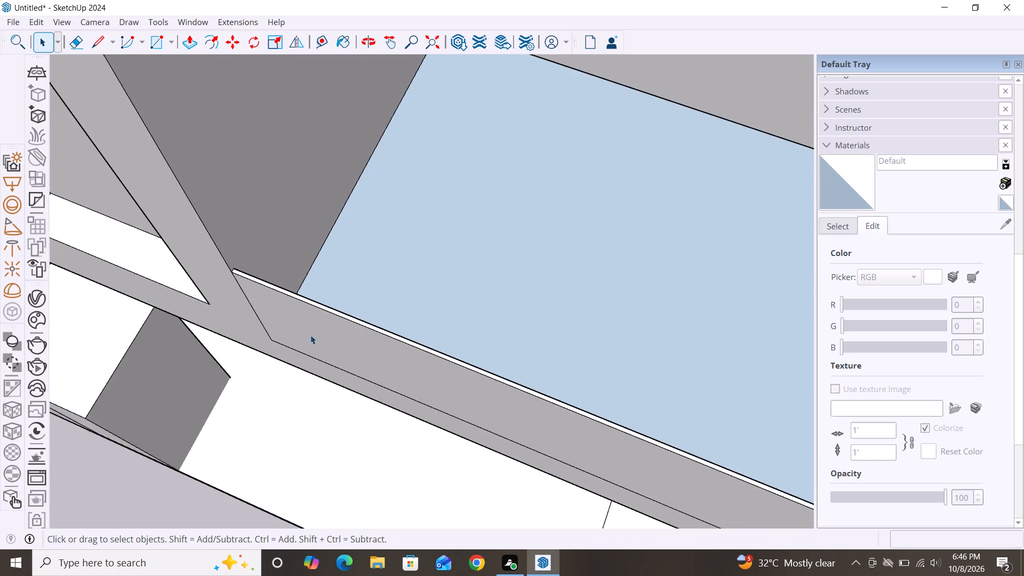
scroll(310, 335, "down", 11)
scroll(244, 277, "down", 8)
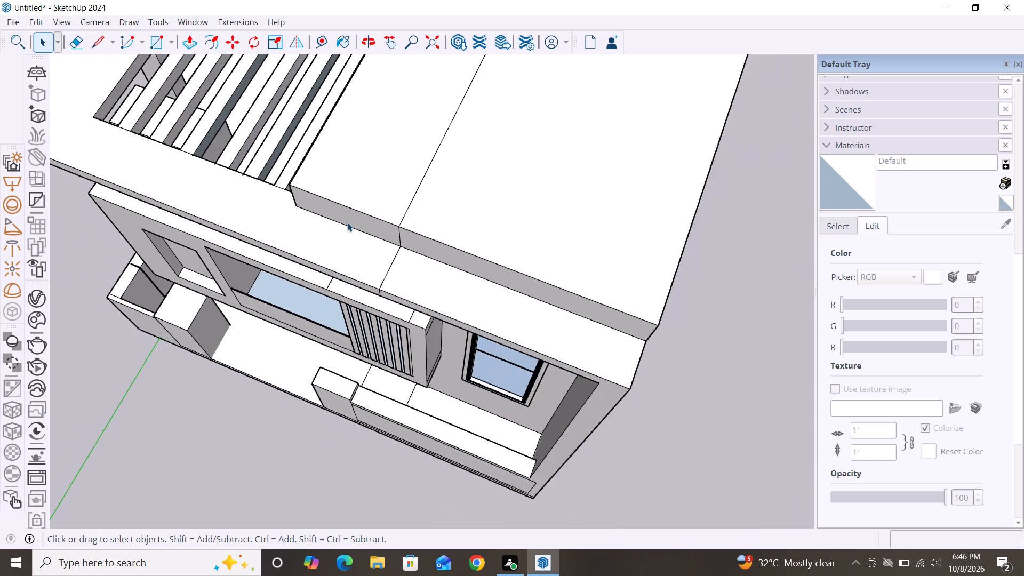
scroll(347, 222, "down", 3)
middle_click_drag(604, 489, 609, 397, "alt")
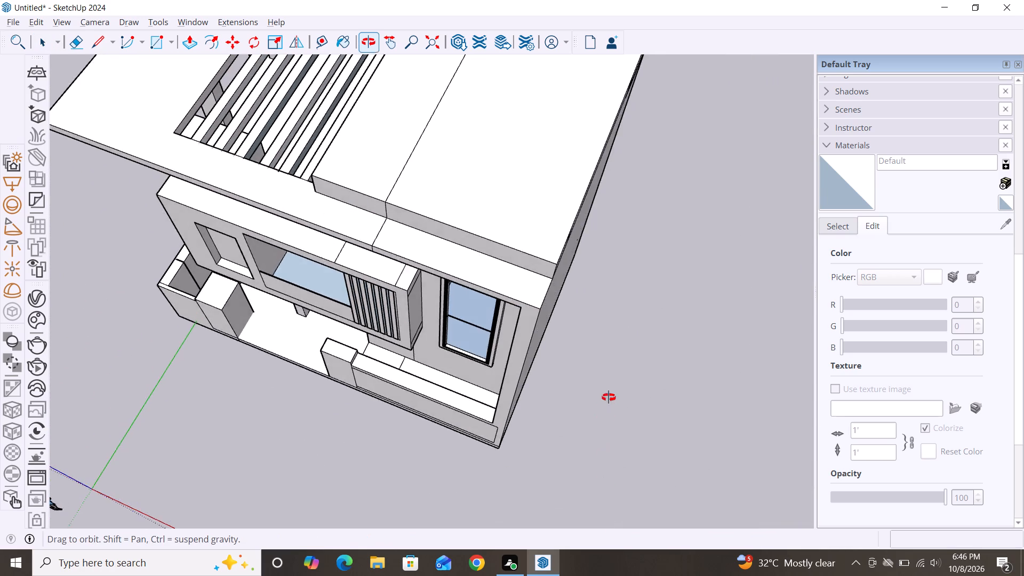
middle_click_drag(609, 397, 707, 244, "alt")
scroll(686, 284, "down", 4)
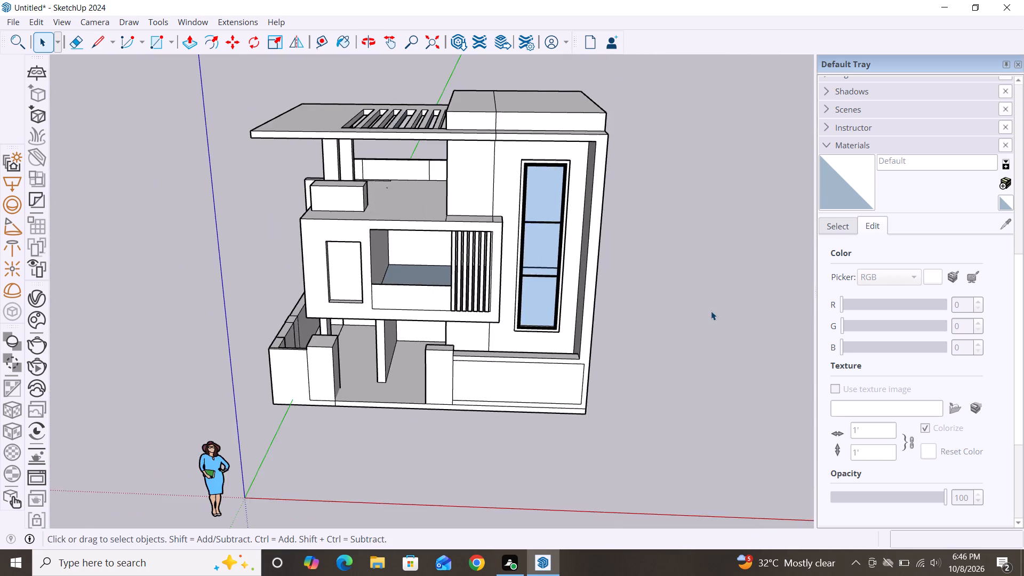
scroll(711, 311, "down", 2)
scroll(414, 286, "up", 2)
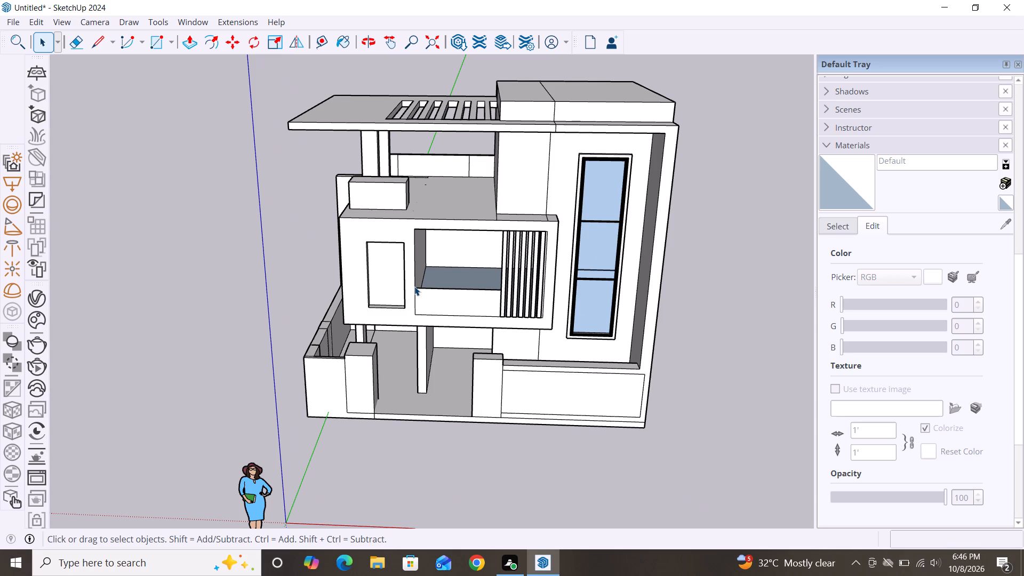
Delete the white outer face of the balcony's front parapet panel.
left_click(431, 308)
key("Delete")
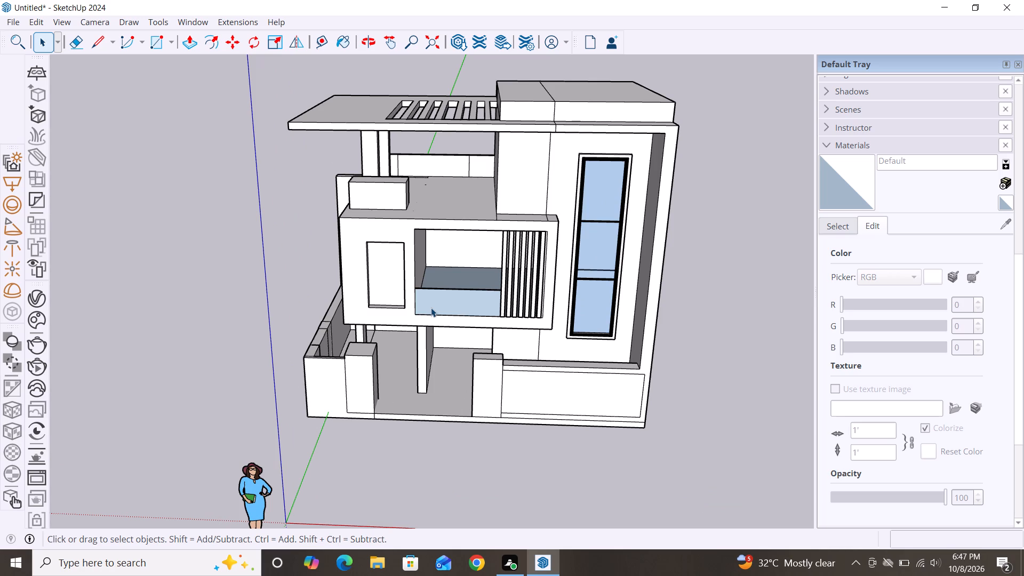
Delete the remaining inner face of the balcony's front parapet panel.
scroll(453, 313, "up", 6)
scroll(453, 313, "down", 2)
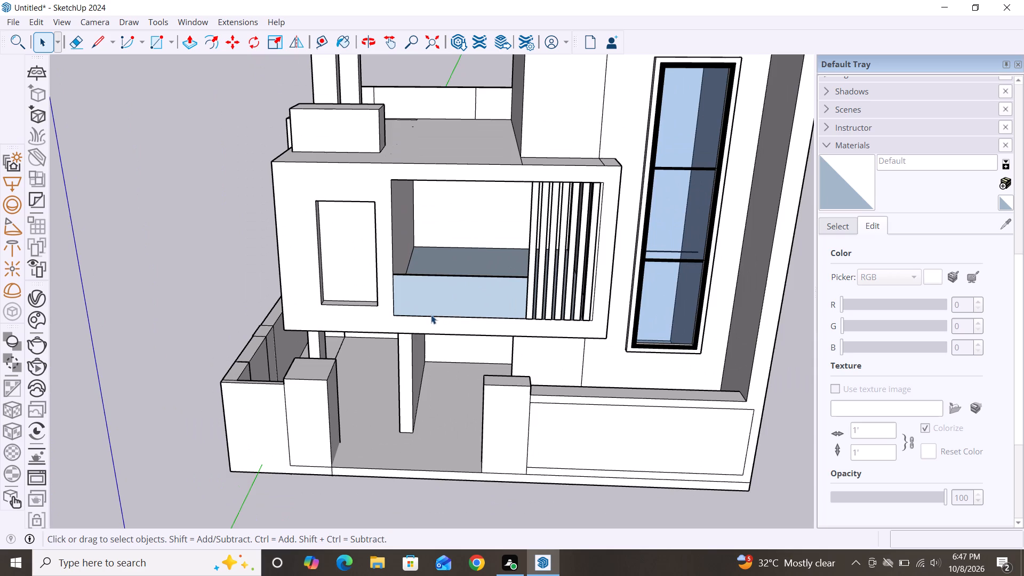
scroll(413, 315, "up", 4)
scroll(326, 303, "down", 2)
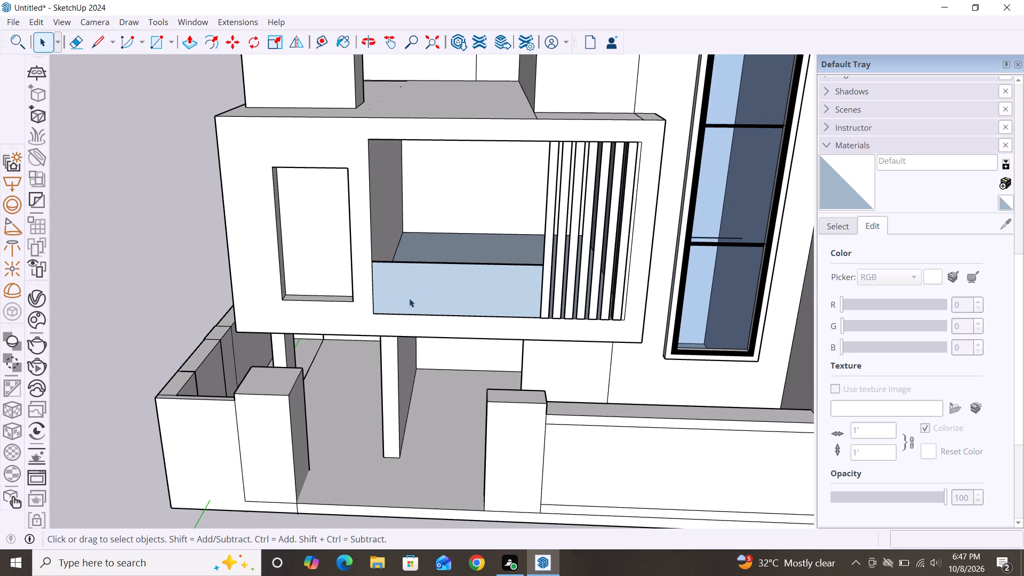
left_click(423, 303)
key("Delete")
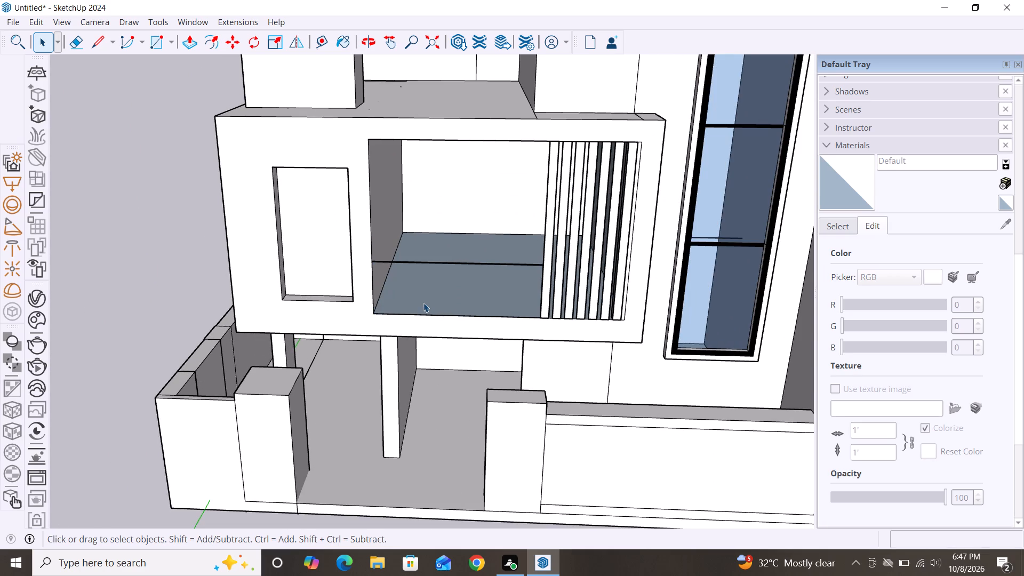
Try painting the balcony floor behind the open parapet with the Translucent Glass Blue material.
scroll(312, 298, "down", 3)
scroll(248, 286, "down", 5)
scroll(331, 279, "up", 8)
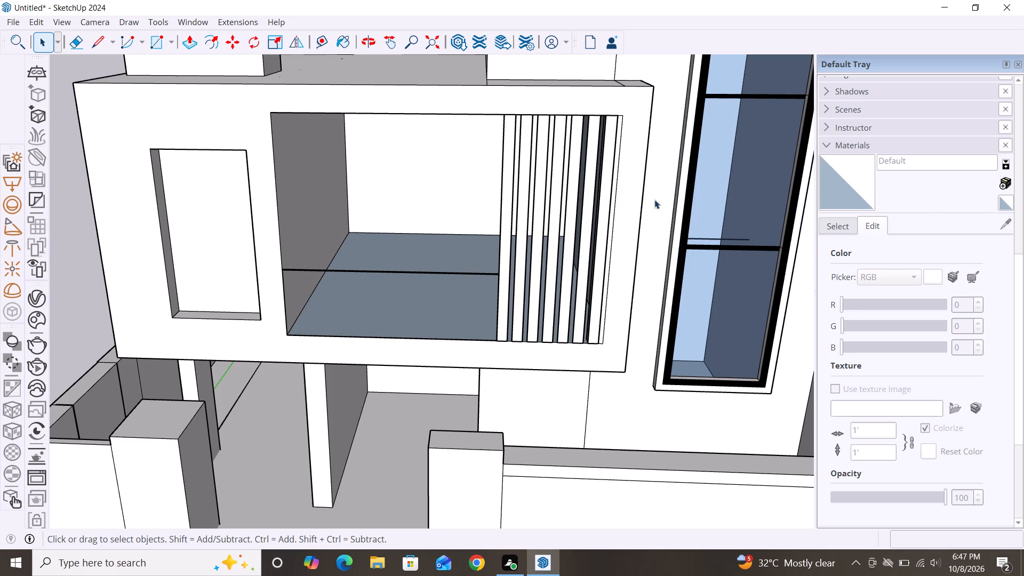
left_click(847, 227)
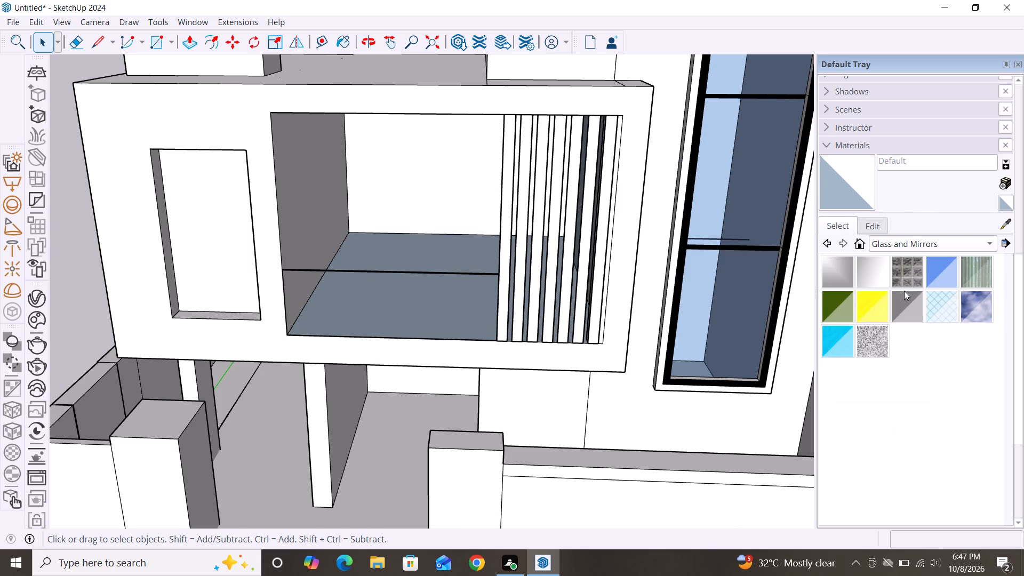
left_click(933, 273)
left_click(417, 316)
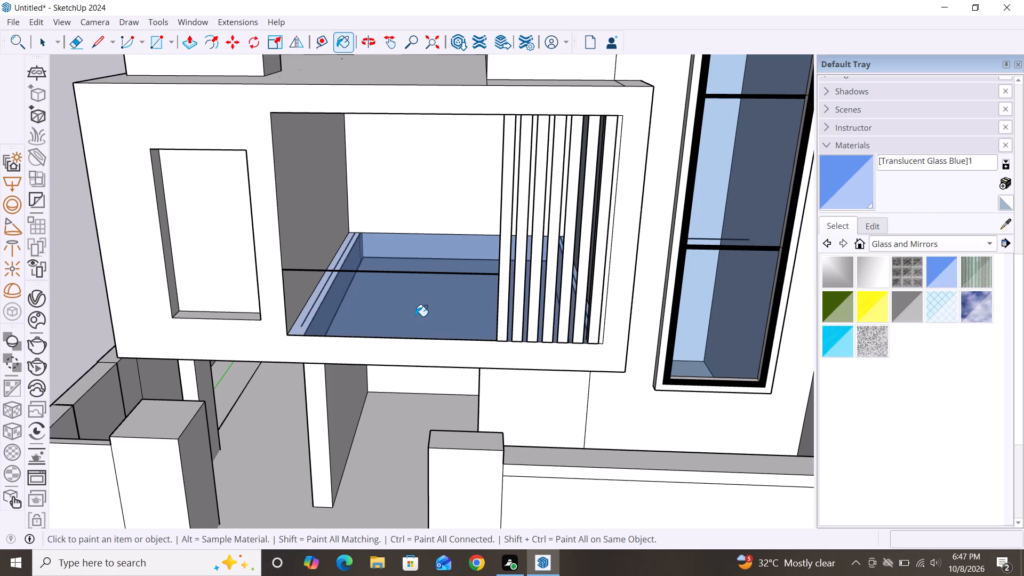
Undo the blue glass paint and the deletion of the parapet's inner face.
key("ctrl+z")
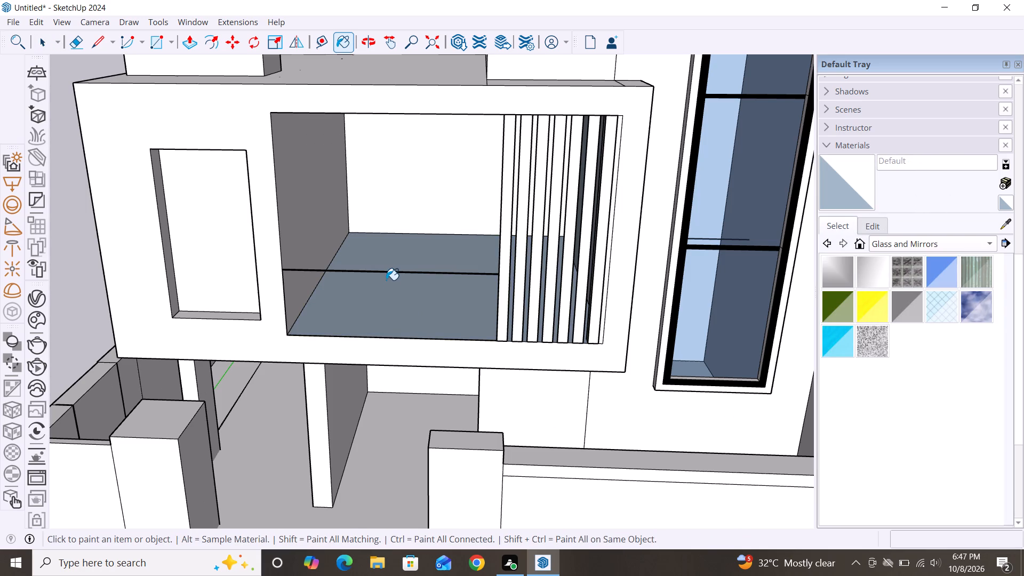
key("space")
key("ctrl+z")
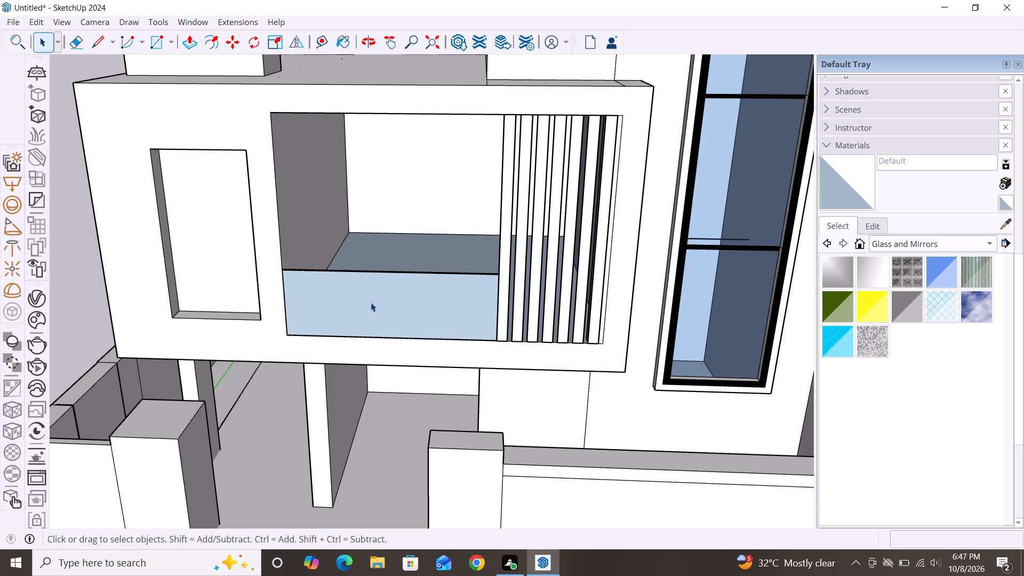
Paint the balcony's remaining parapet face with the Translucent Glass Tinted material.
left_click(837, 343)
left_click(870, 230)
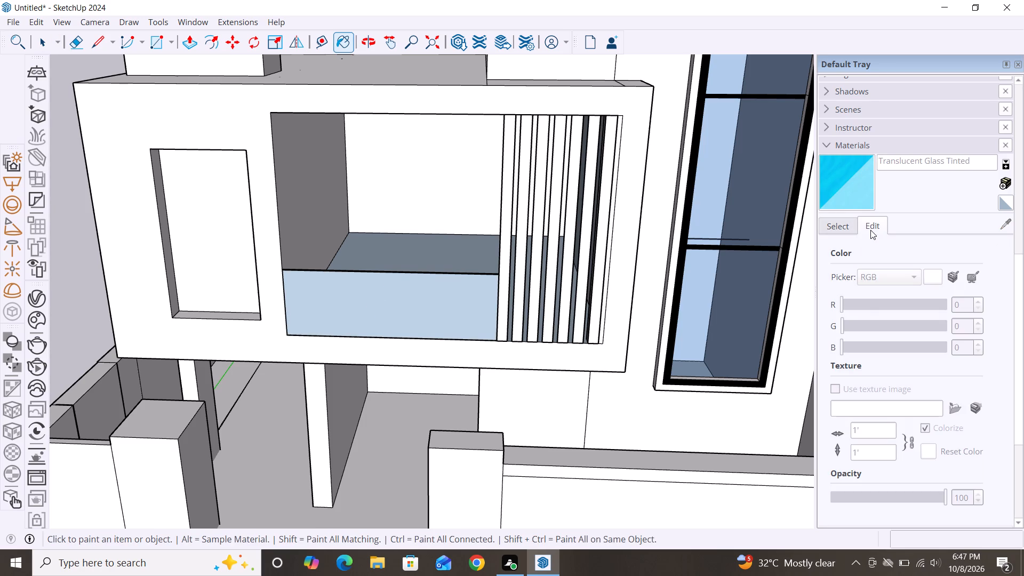
left_click(841, 232)
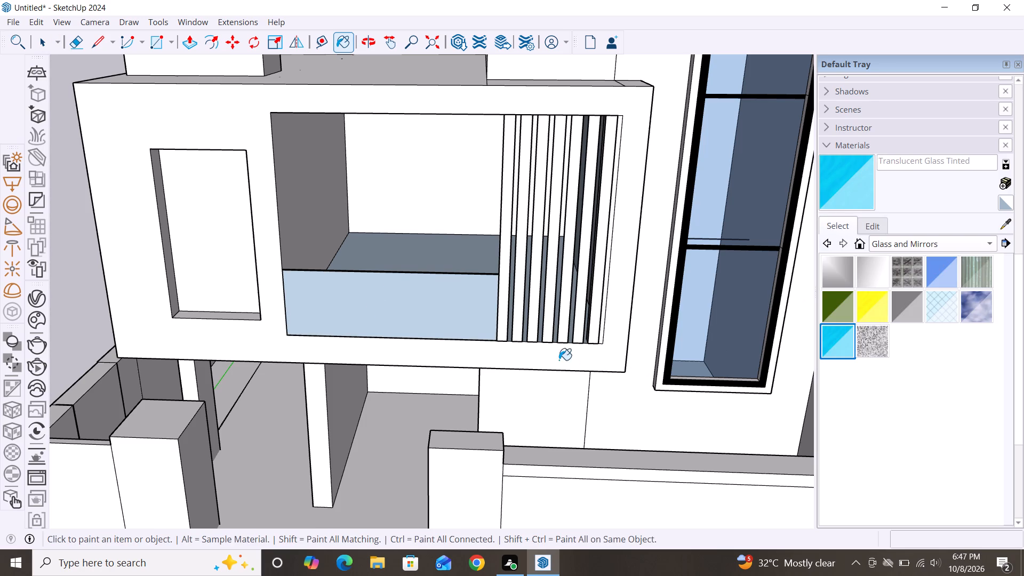
left_click(457, 308)
Set the Translucent Glass Tinted material's red value to 77 and its opacity to 34.
scroll(502, 354, "down", 6)
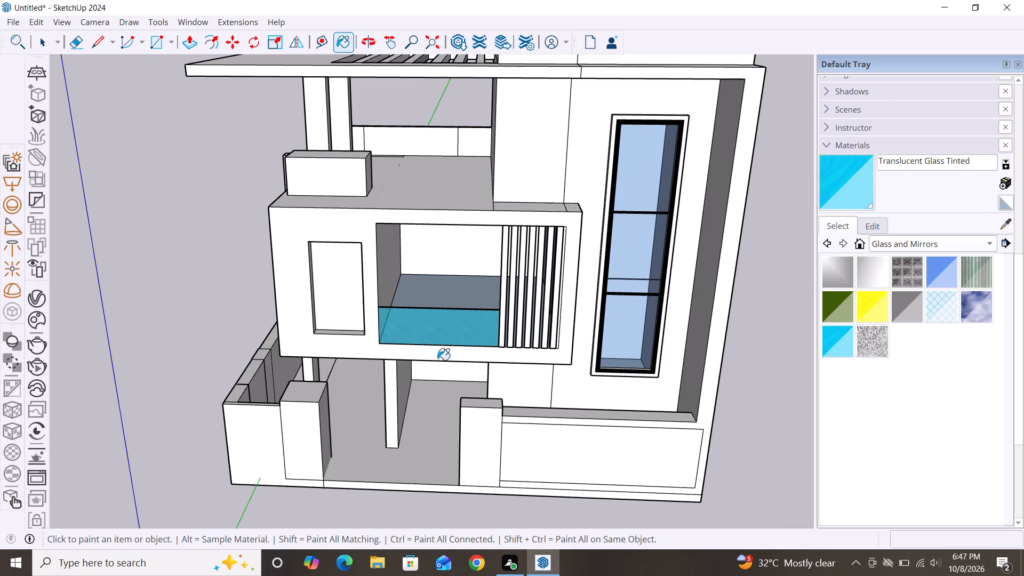
middle_click_drag(558, 418, 547, 329)
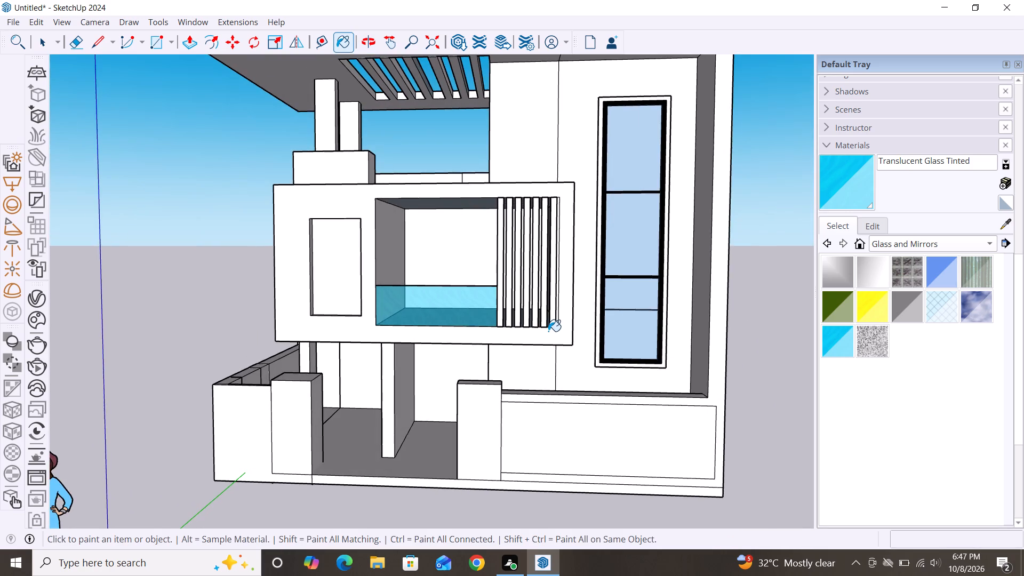
scroll(548, 331, "up", 2)
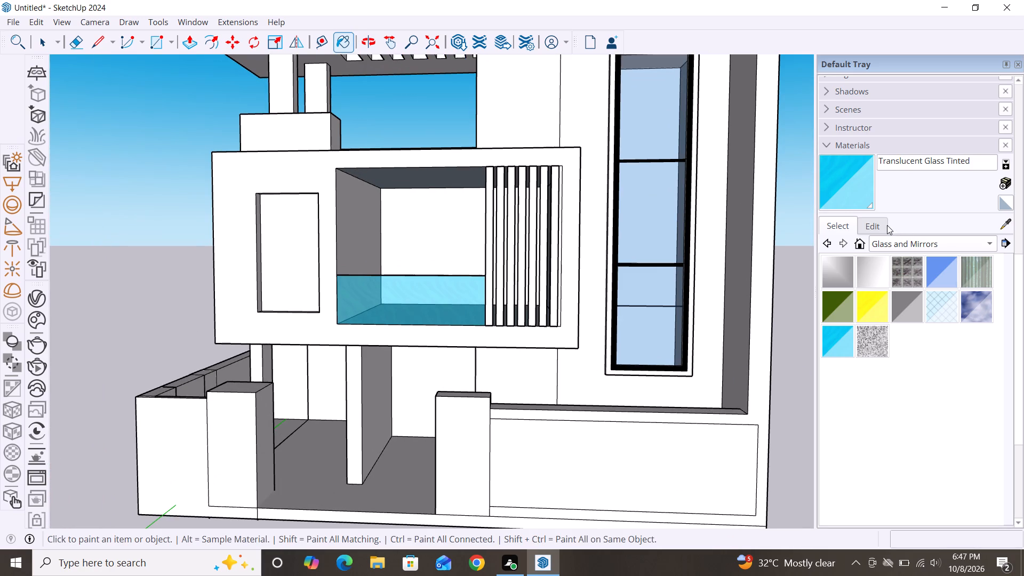
left_click(878, 226)
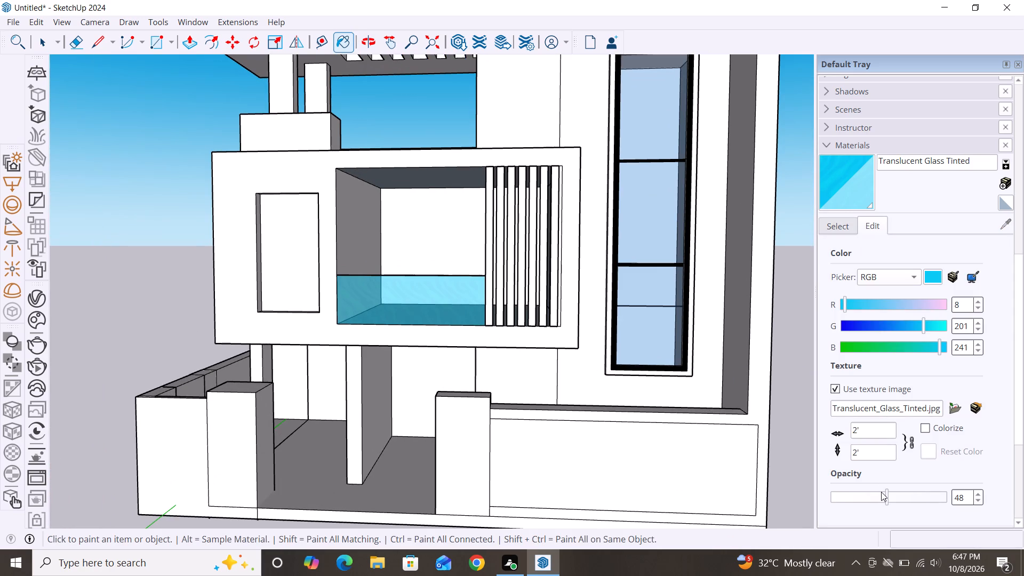
left_click(898, 500)
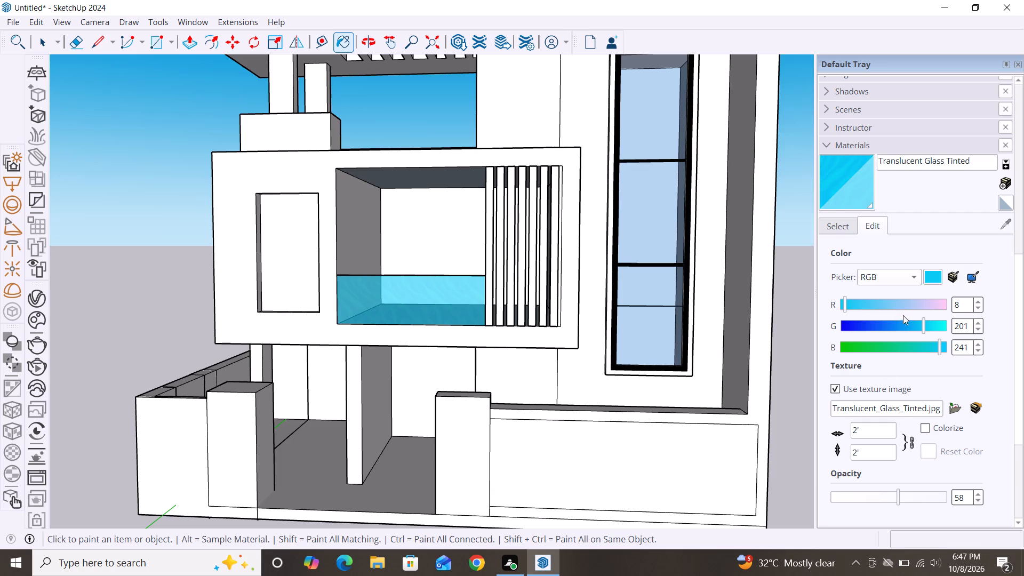
left_click(873, 303)
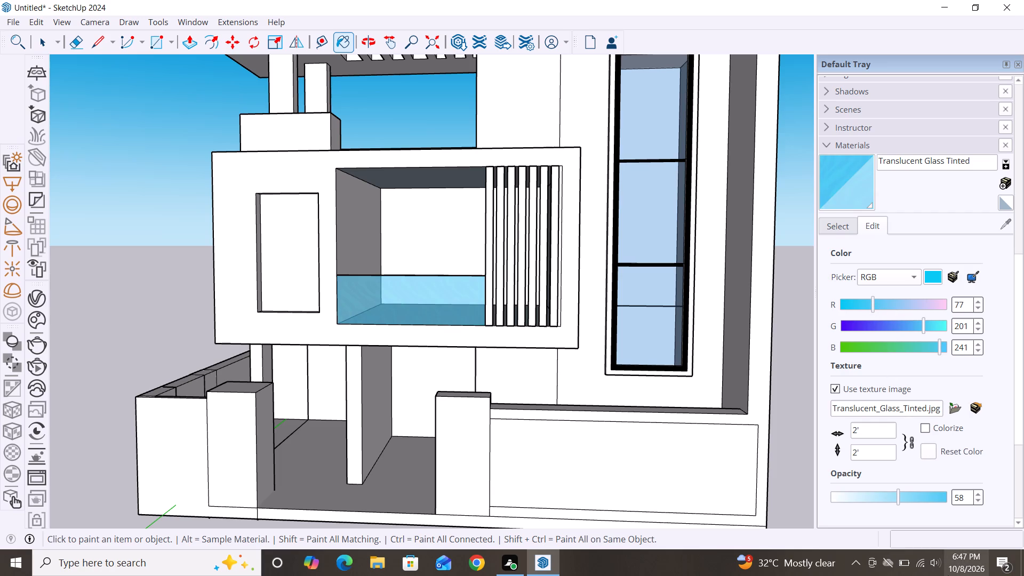
left_click(870, 497)
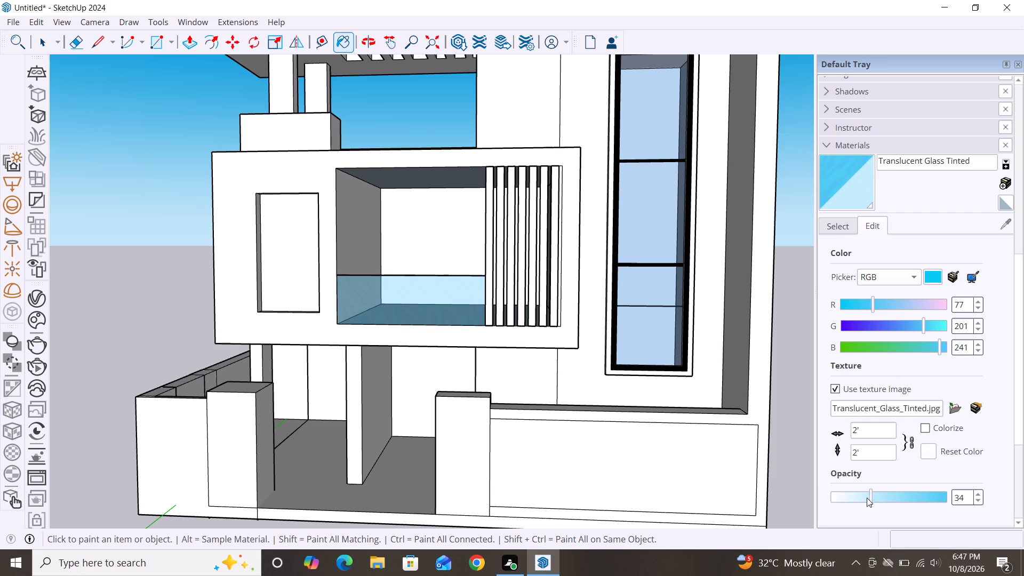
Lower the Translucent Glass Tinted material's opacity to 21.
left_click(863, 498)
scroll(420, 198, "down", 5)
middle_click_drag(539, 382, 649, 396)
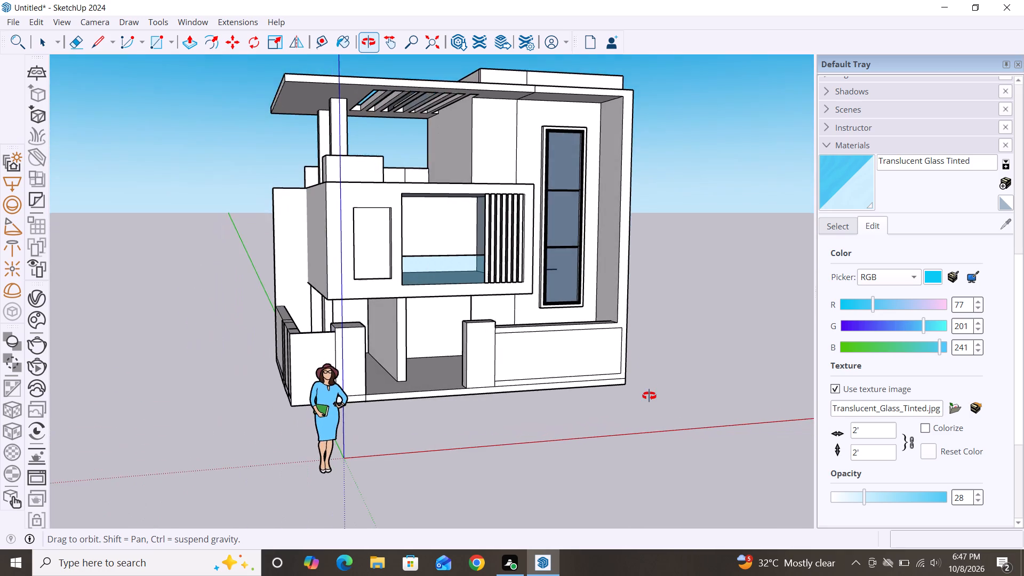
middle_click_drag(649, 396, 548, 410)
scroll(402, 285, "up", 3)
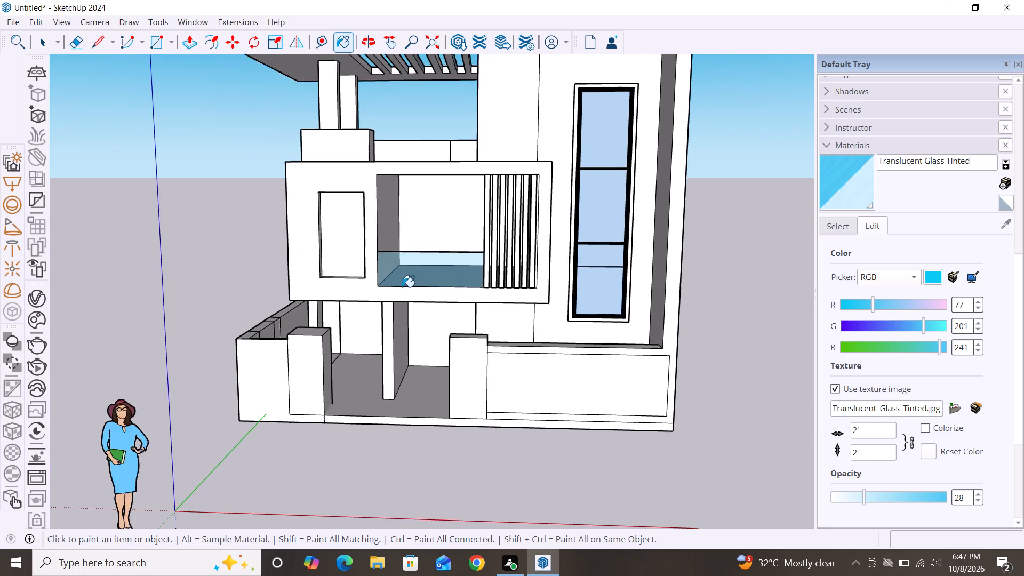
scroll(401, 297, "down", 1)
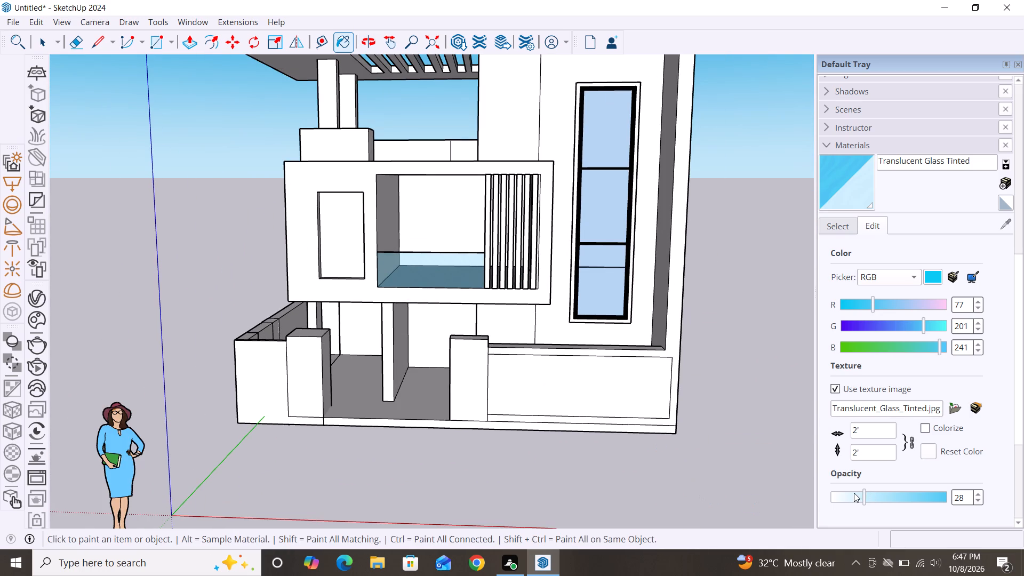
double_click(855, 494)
Paint the three glass panes of the tall front window with the Translucent Glass Tinted material.
left_click(838, 199)
left_click(612, 156)
left_click(614, 206)
left_click(610, 286)
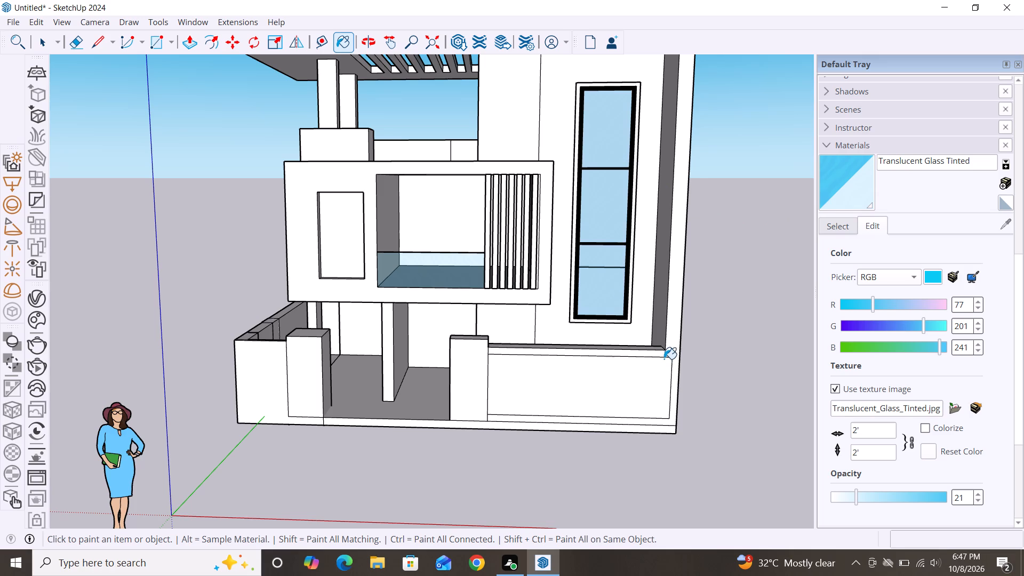
key("space")
Paint the wide panel of the low rear parapet on the terrace above the balcony with the Translucent Glass Tinted material.
scroll(677, 217, "down", 3)
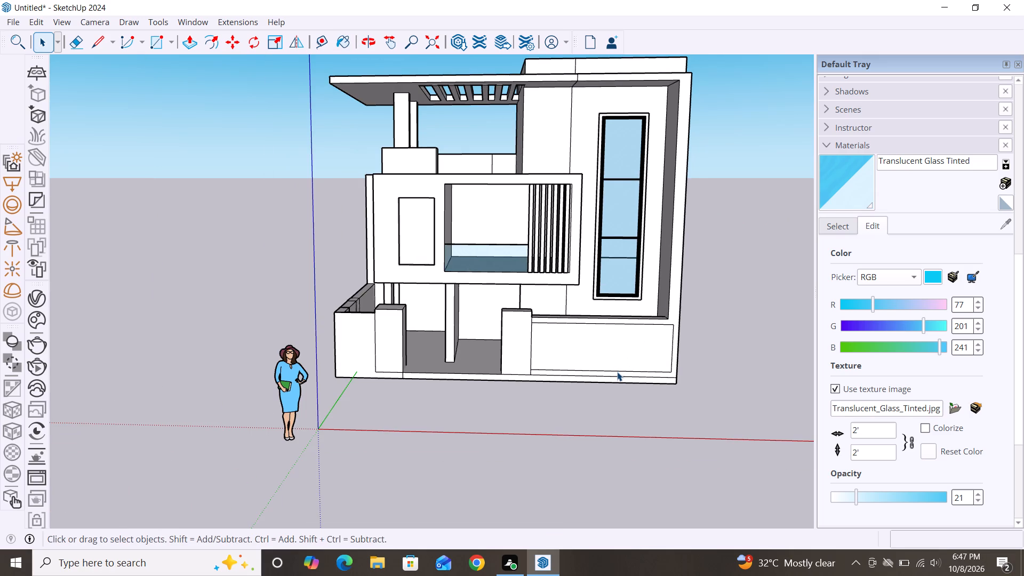
middle_click(617, 373, "alt")
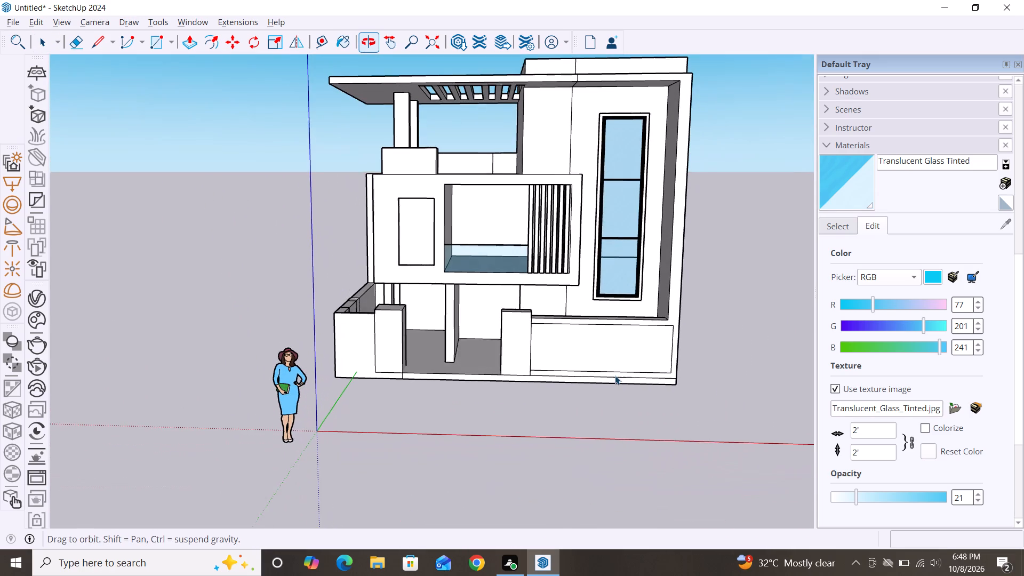
scroll(526, 332, "up", 3)
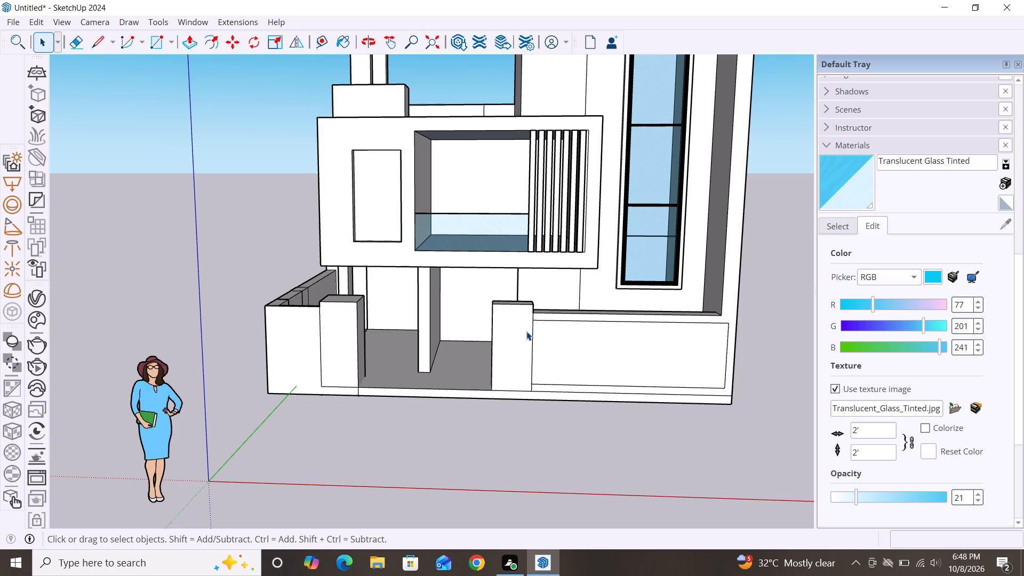
scroll(577, 322, "down", 2)
middle_click_drag(491, 140, 489, 181)
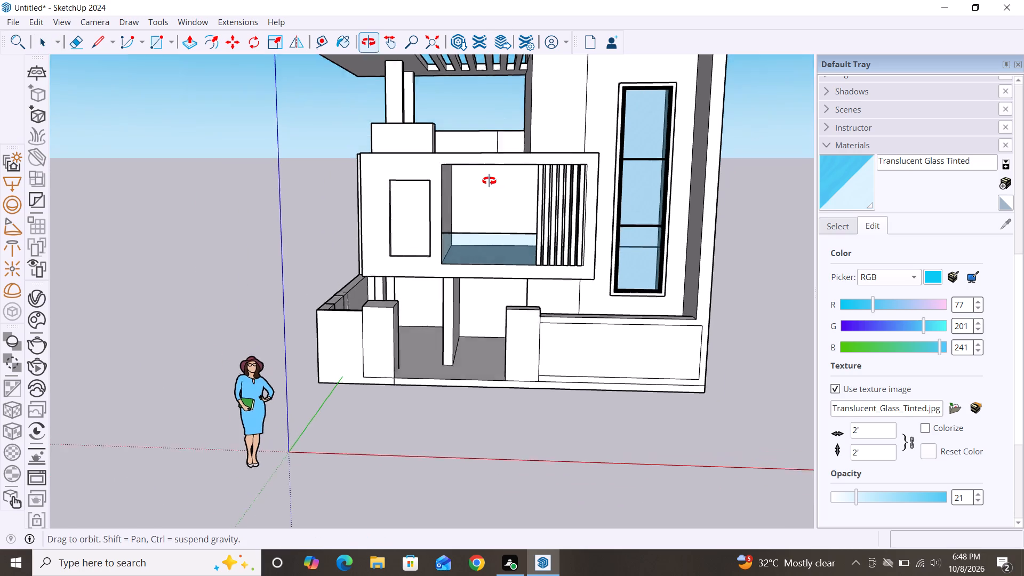
middle_click_drag(489, 181, 489, 192)
scroll(462, 144, "up", 3)
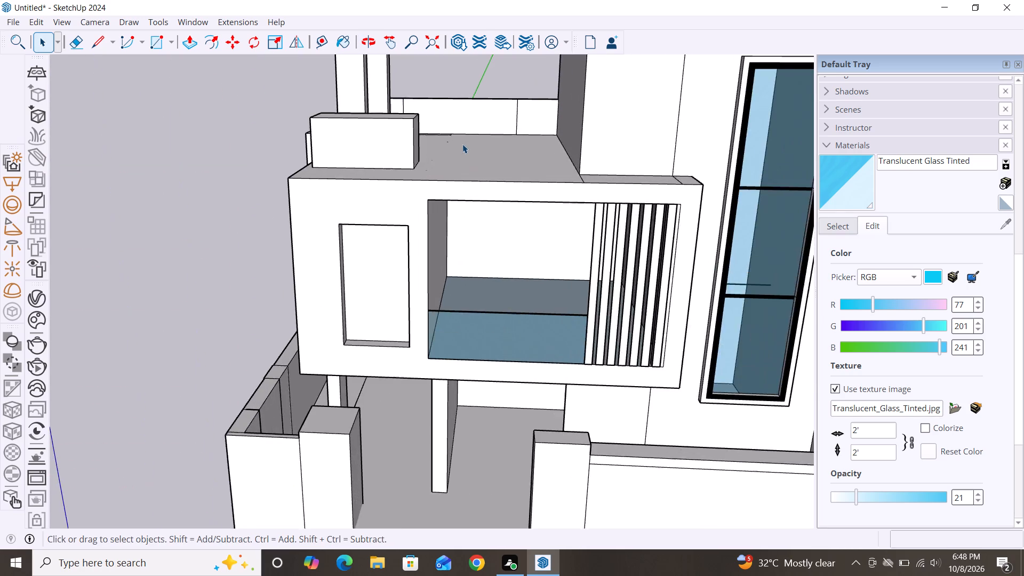
scroll(462, 144, "up", 5)
left_click(834, 187)
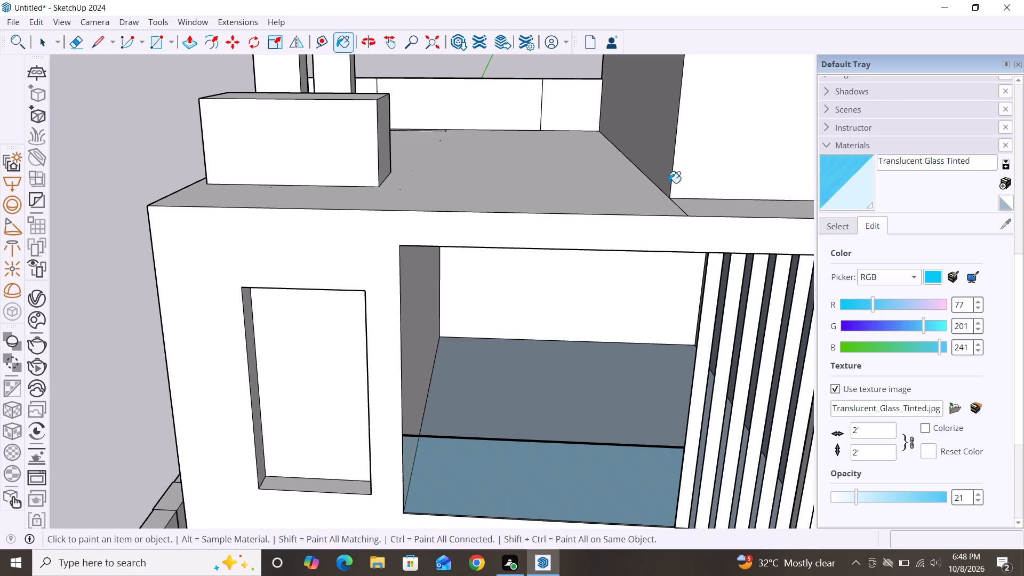
left_click(515, 108)
Set the Translucent Glass Tinted material's opacity to 29.
scroll(543, 148, "down", 4)
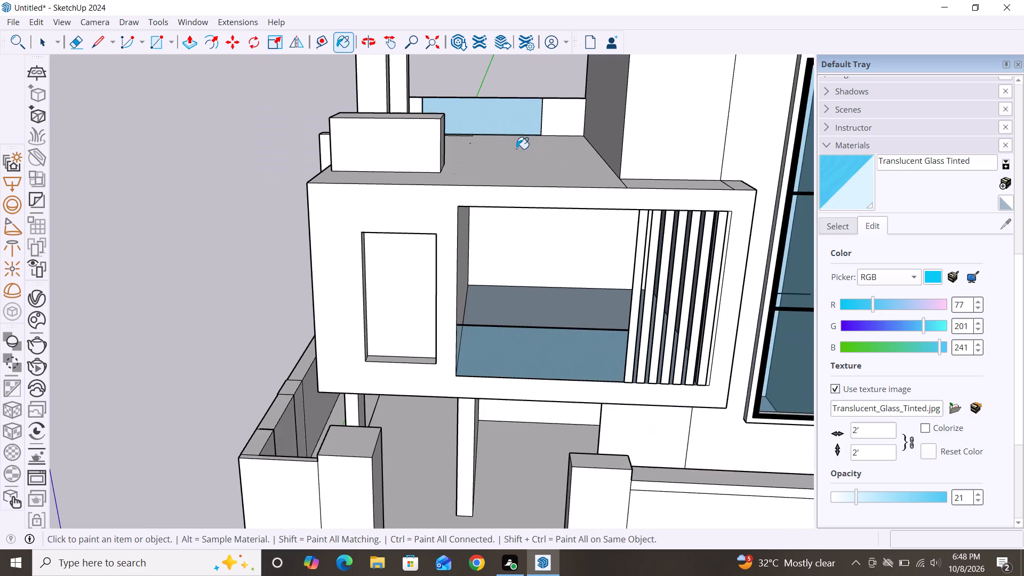
scroll(503, 147, "down", 8)
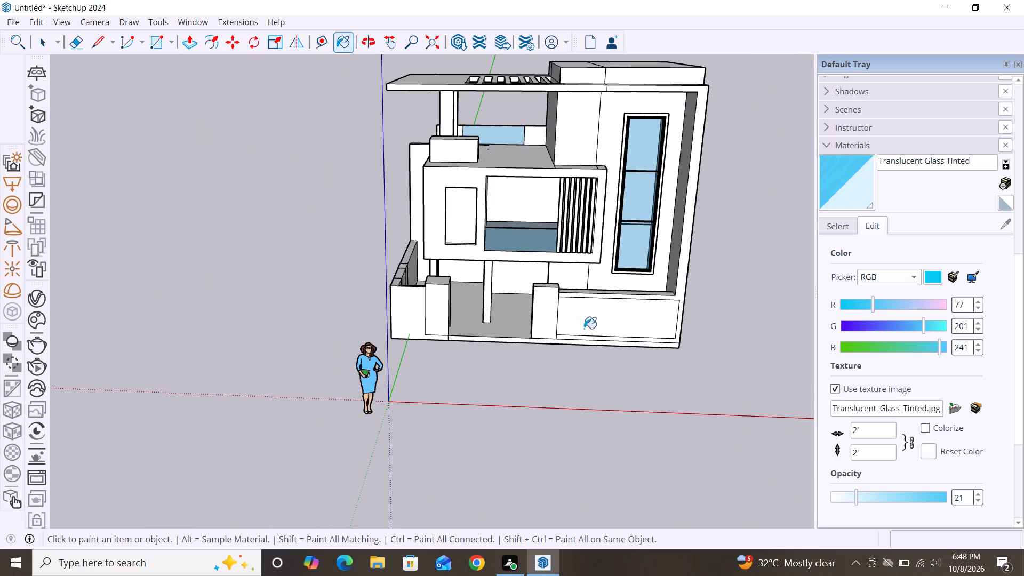
middle_click_drag(584, 329, 572, 291)
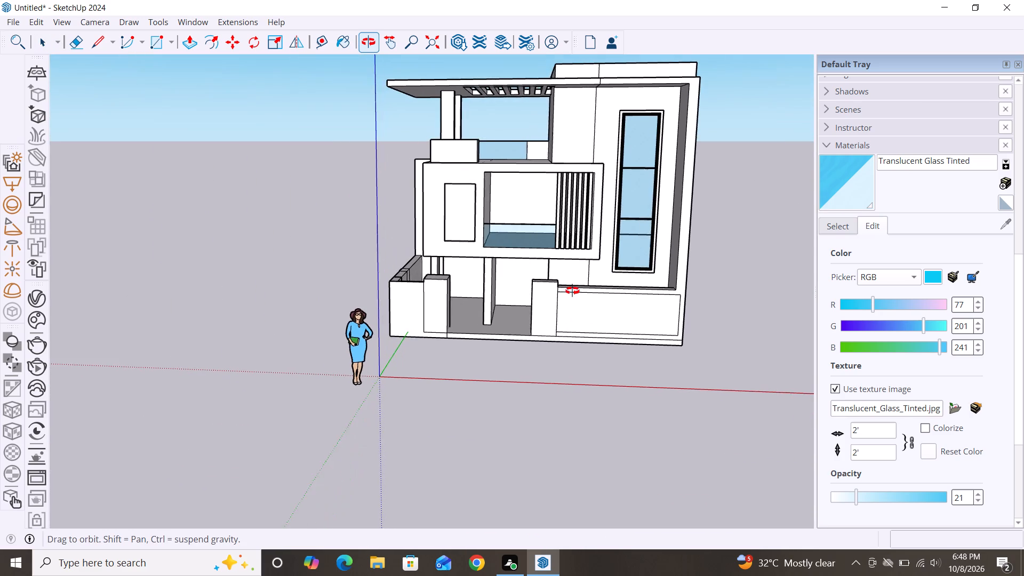
middle_click_drag(572, 291, 565, 290)
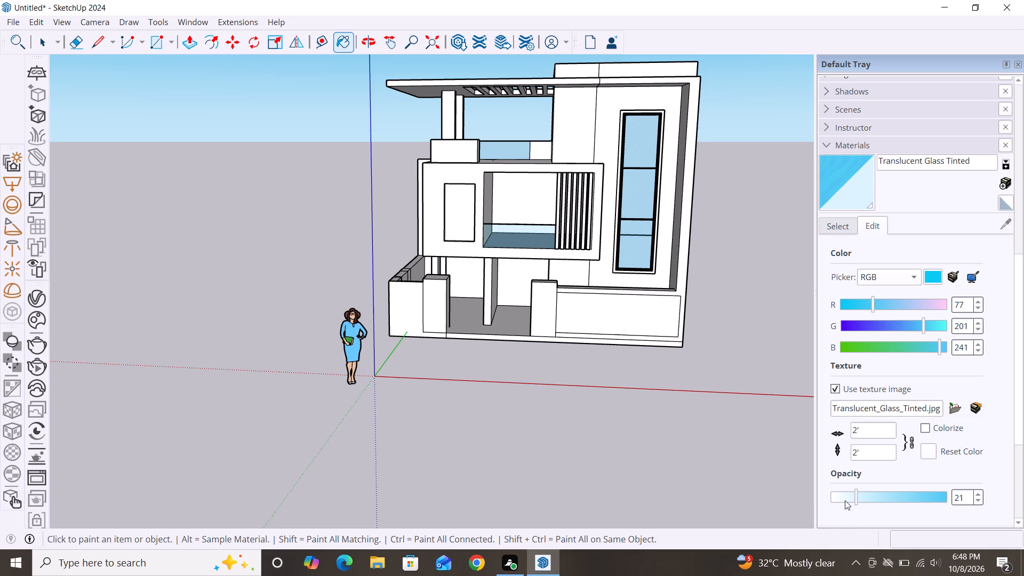
left_click(847, 500)
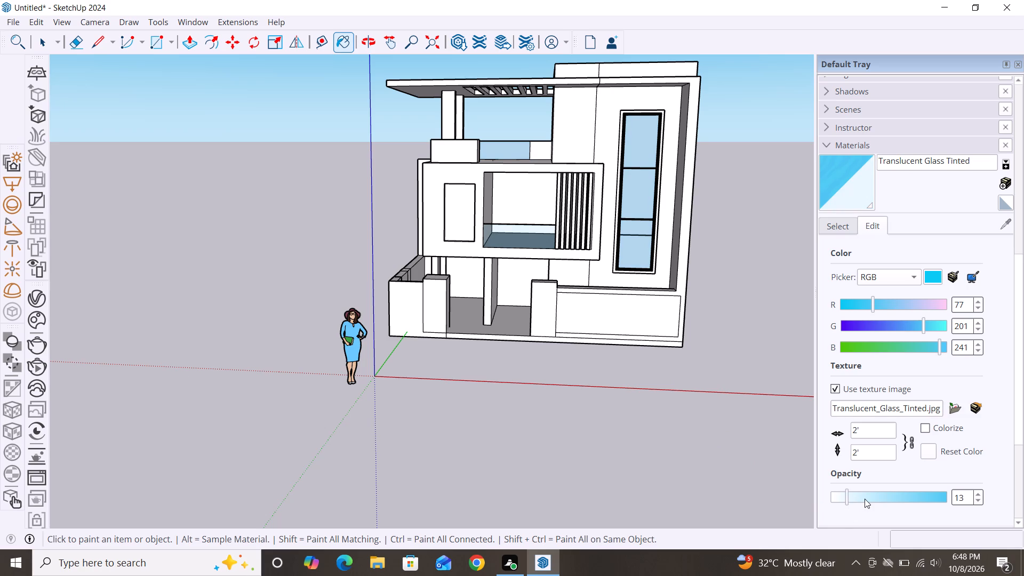
left_click(865, 499)
Draw a door-like rectangle about 2' wide and 5' 2 1/2" tall on the balcony's back wall, near its inner side wall.
scroll(615, 317, "down", 2)
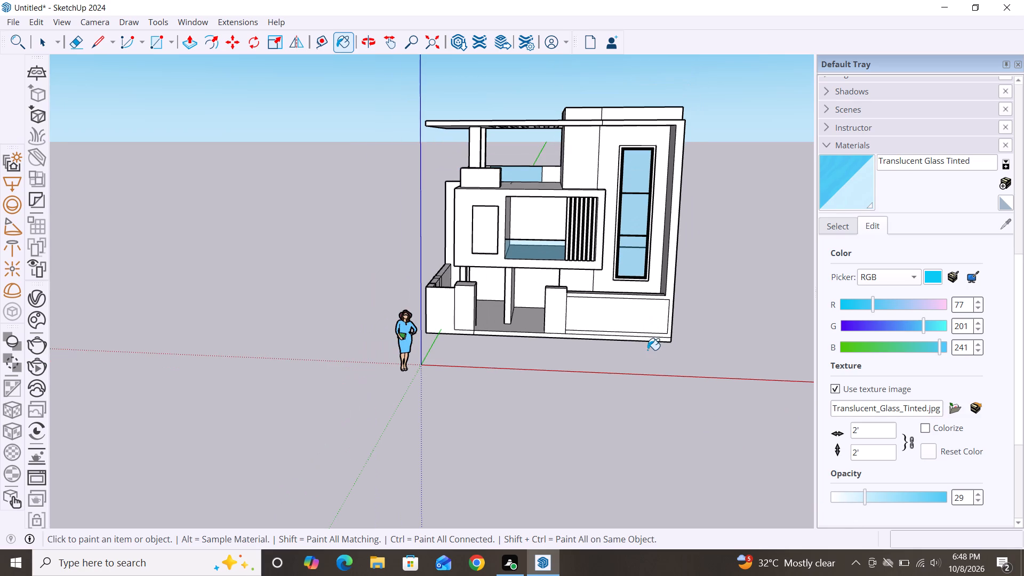
key("space")
middle_click_drag(638, 437, 658, 379, "alt")
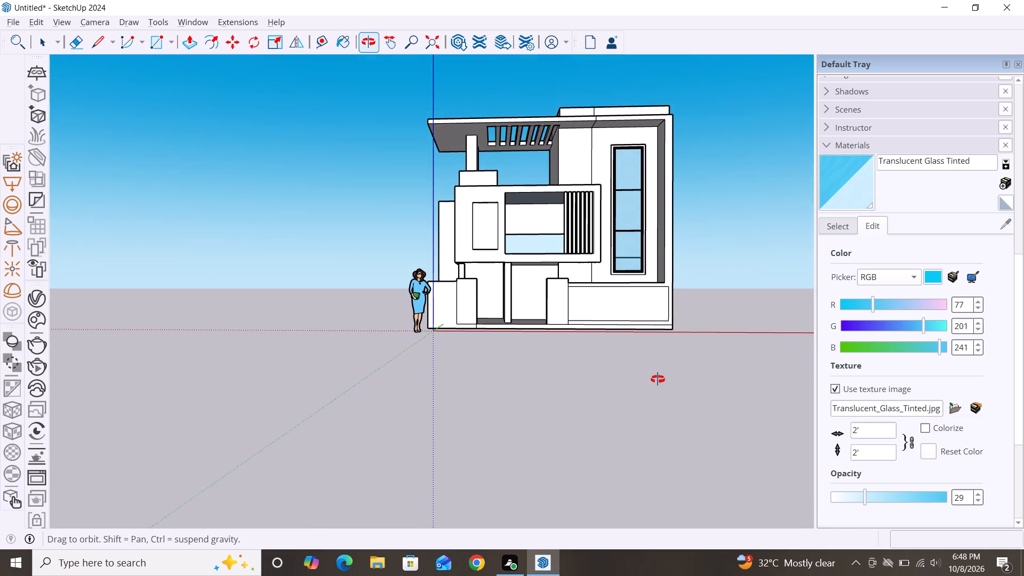
middle_click_drag(658, 379, 647, 438, "alt")
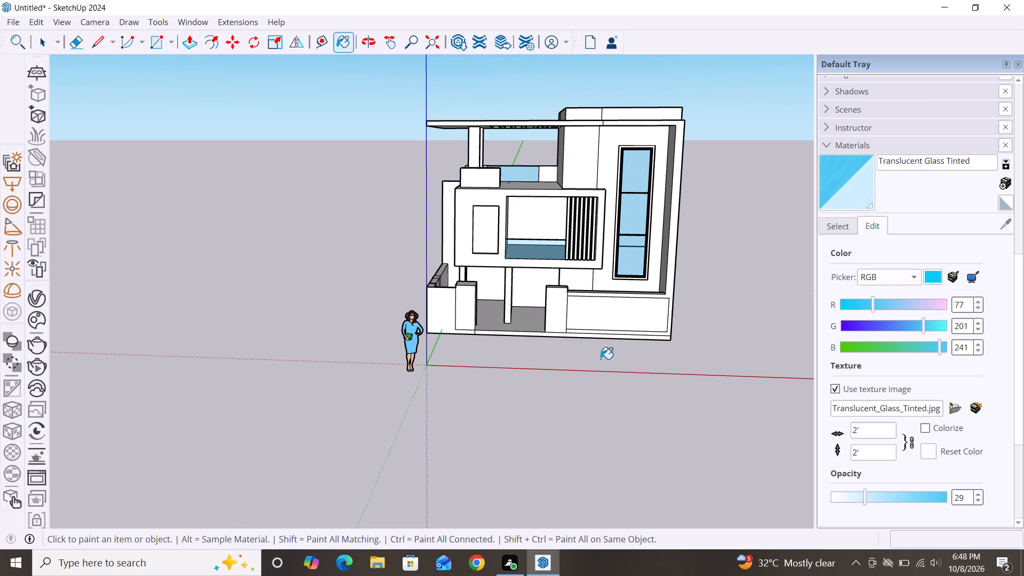
scroll(533, 227, "up", 9)
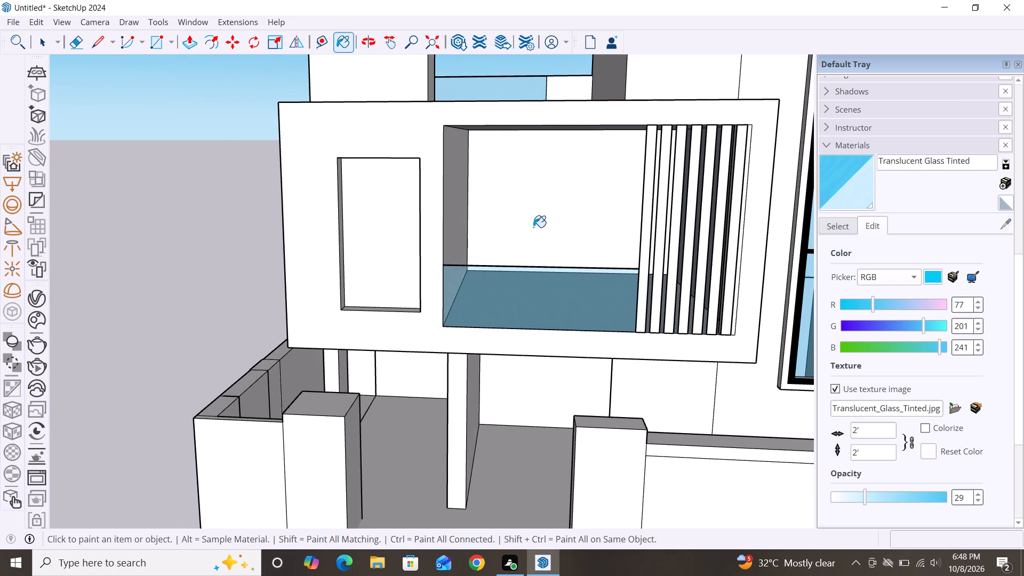
key("space")
key("r")
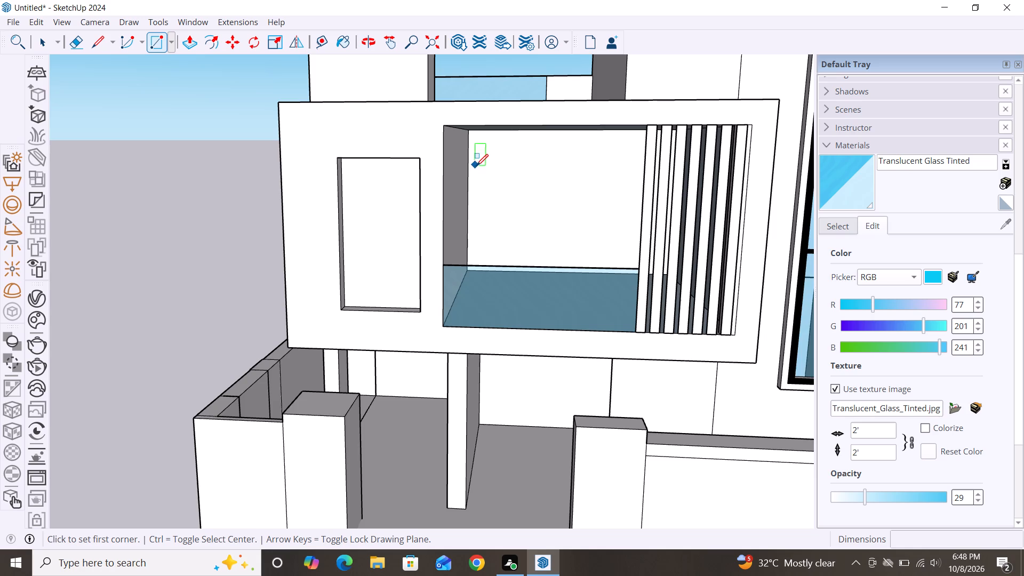
scroll(476, 166, "up", 3)
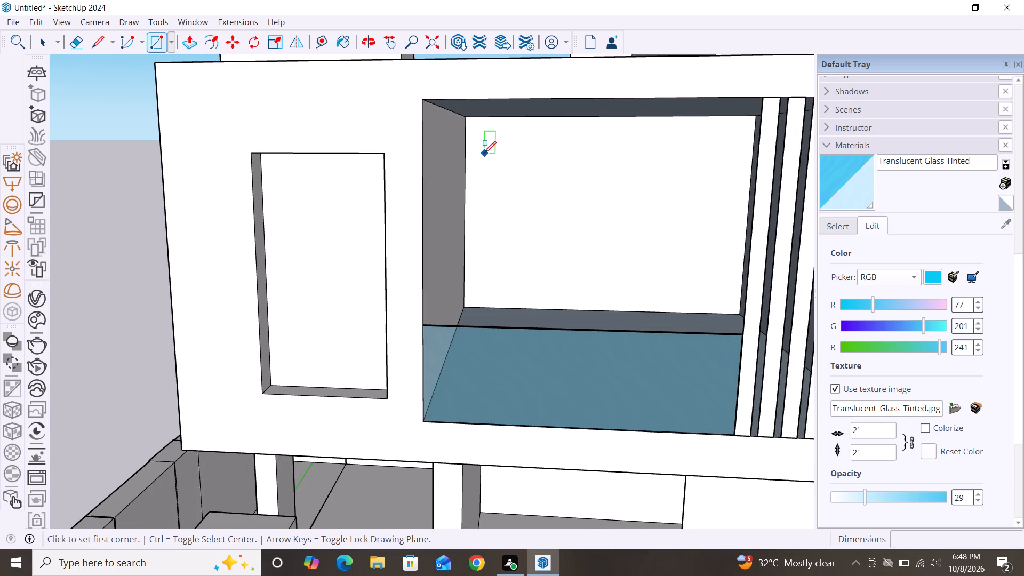
left_click(484, 153)
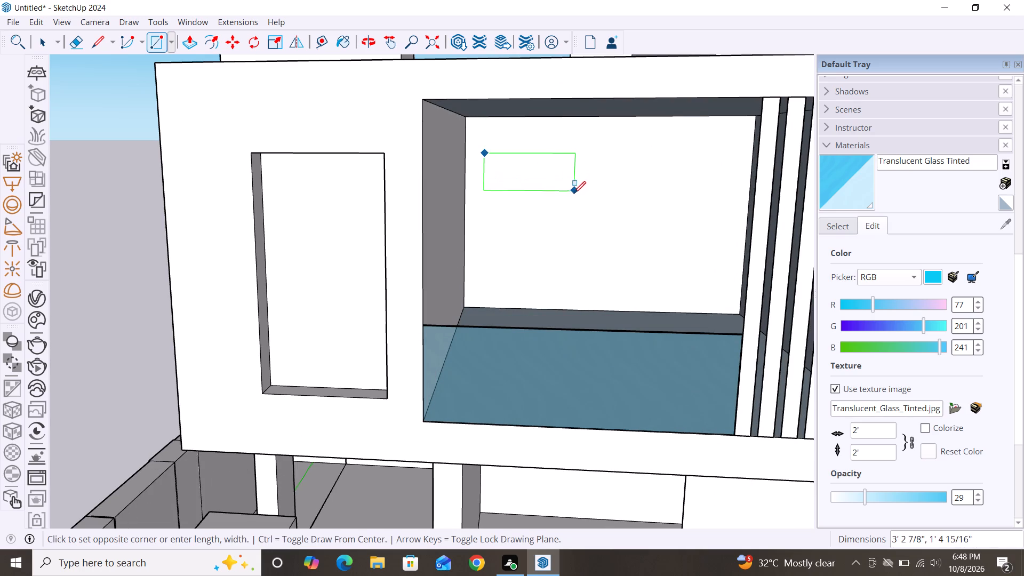
left_click(536, 295)
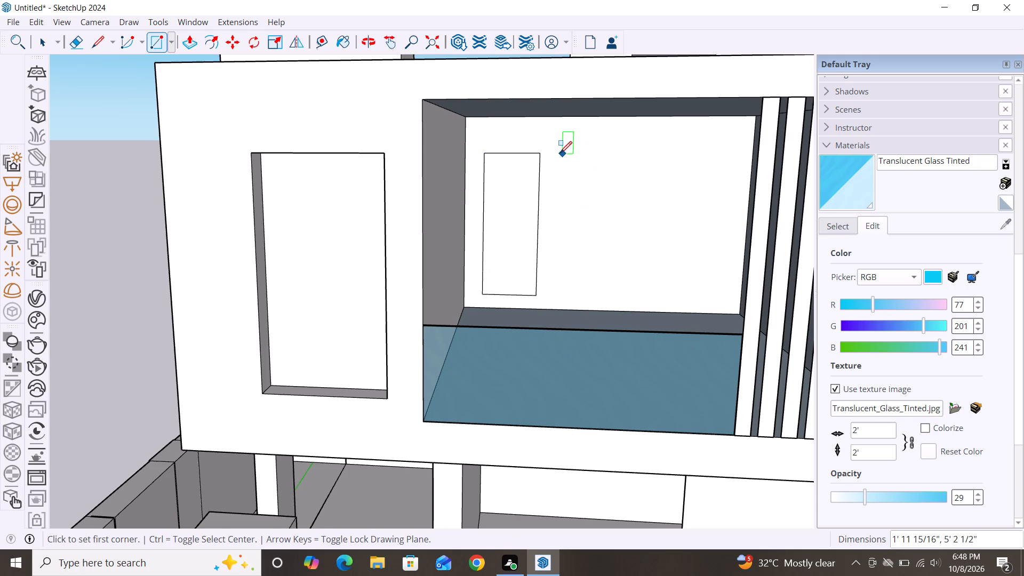
Draw an adjoining rectangle about 1' 2" wide and 5' 2 3/8" tall from the first rectangle's upper corner on the balcony's back wall.
left_click(541, 155)
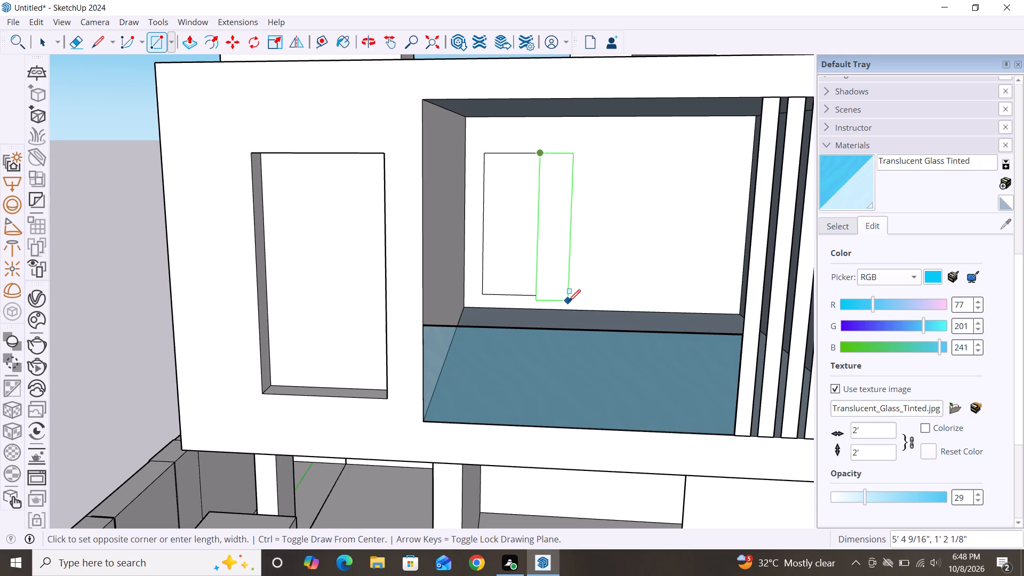
left_click(569, 297)
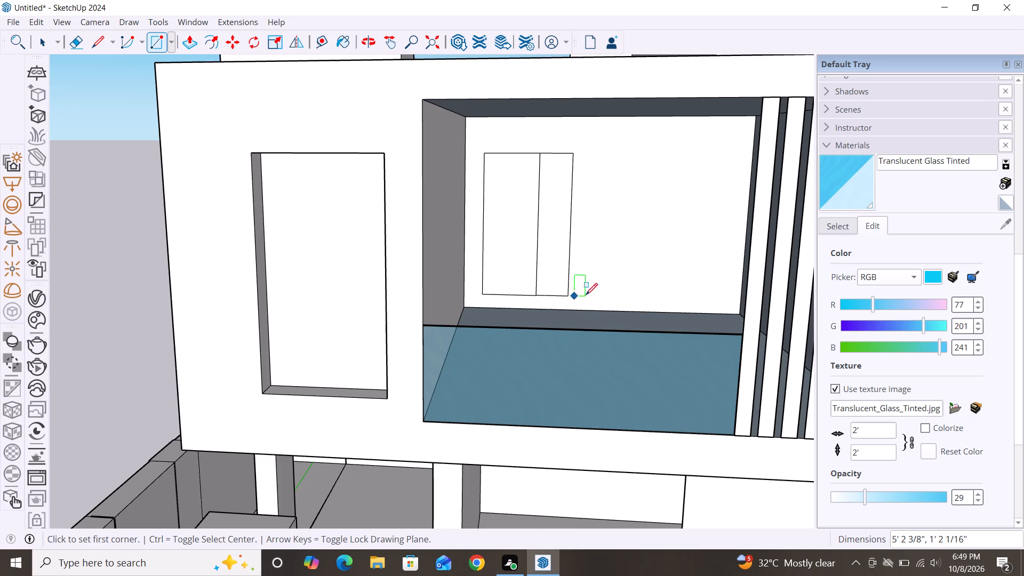
Move the narrow rectangle's bottom edge down 1/8" to line up with the wider rectangle's bottom edge on the balcony's back wall.
scroll(547, 297, "up", 12)
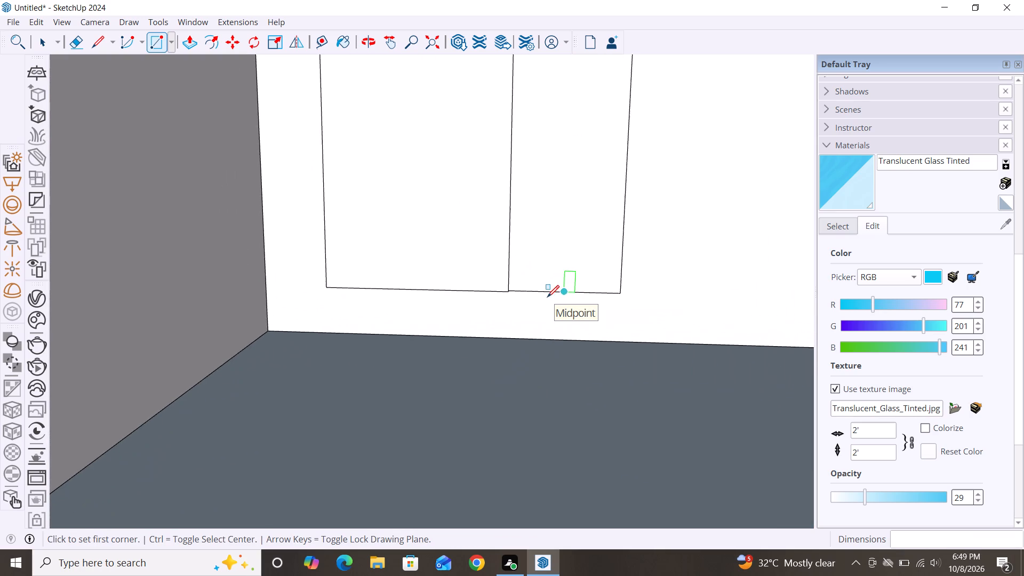
scroll(547, 297, "up", 4)
key("space")
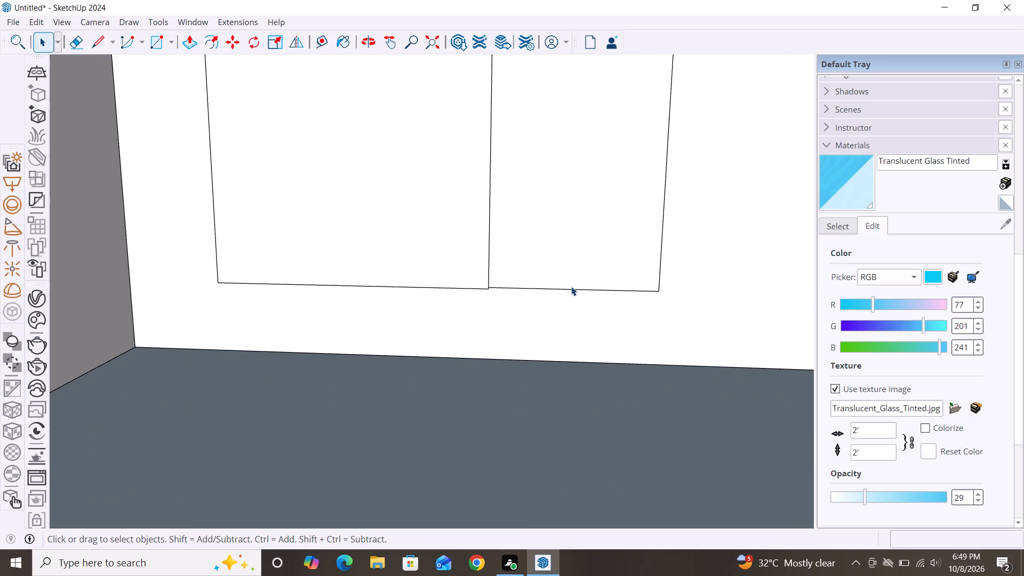
left_click(571, 287)
double_click(574, 290)
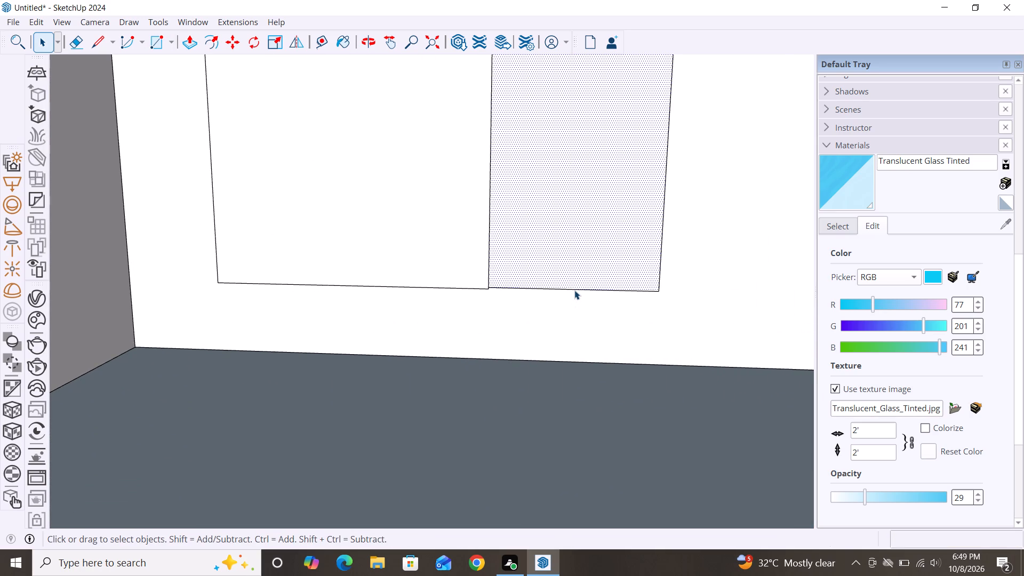
left_click_drag(443, 261, 431, 259)
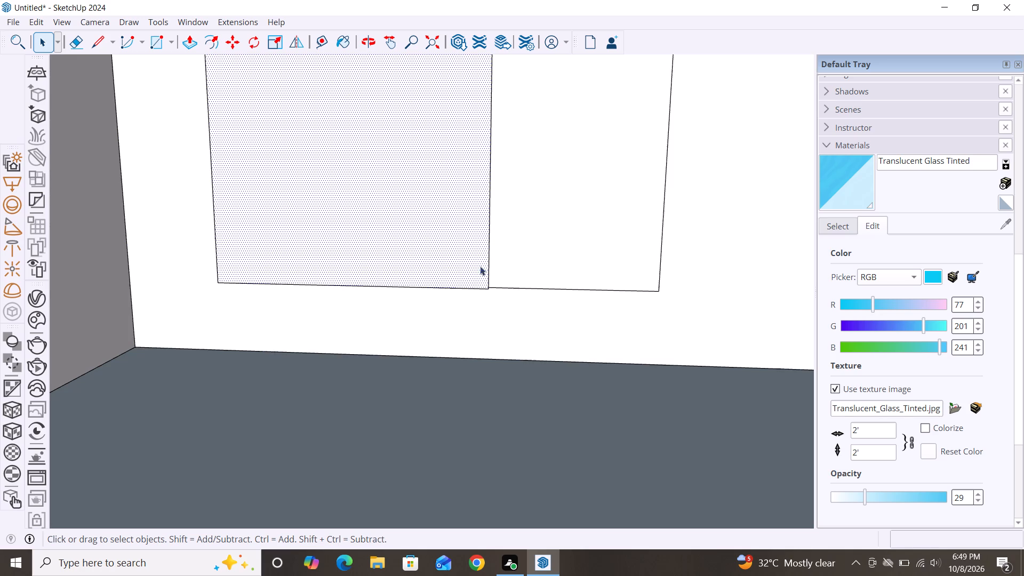
left_click(529, 288)
key("m")
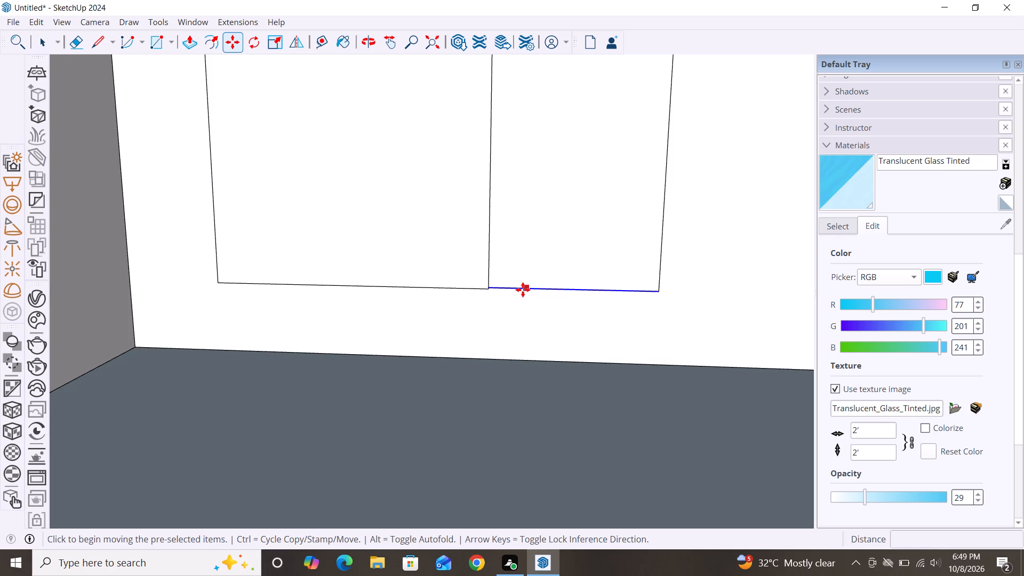
left_click(492, 285)
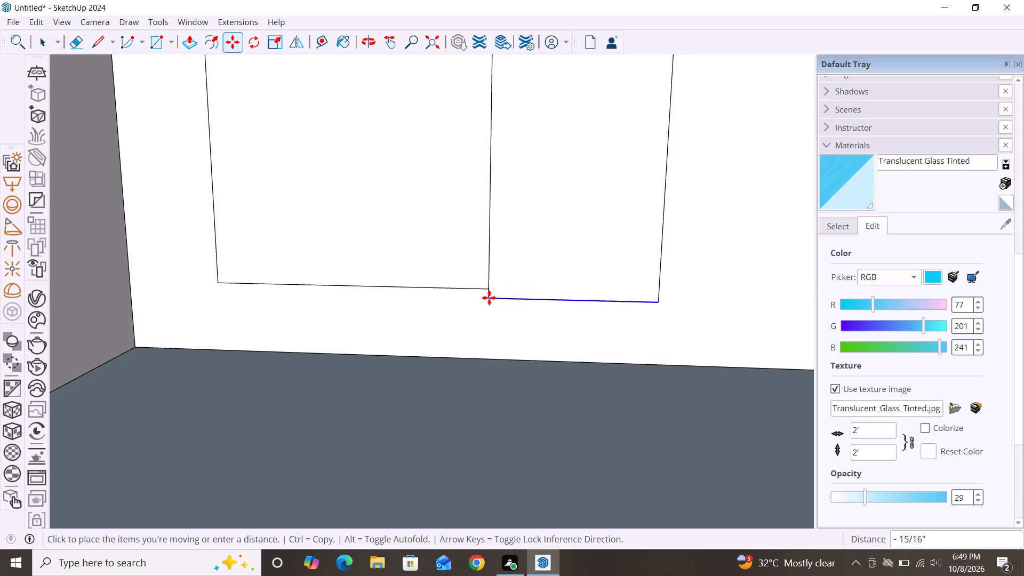
left_click(491, 290)
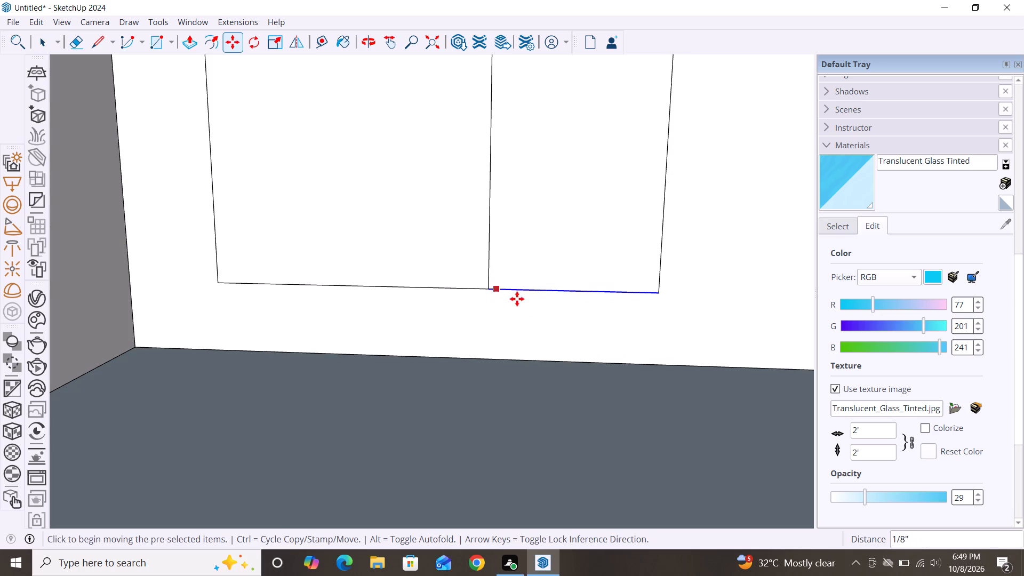
key("space")
scroll(470, 288, "down", 11)
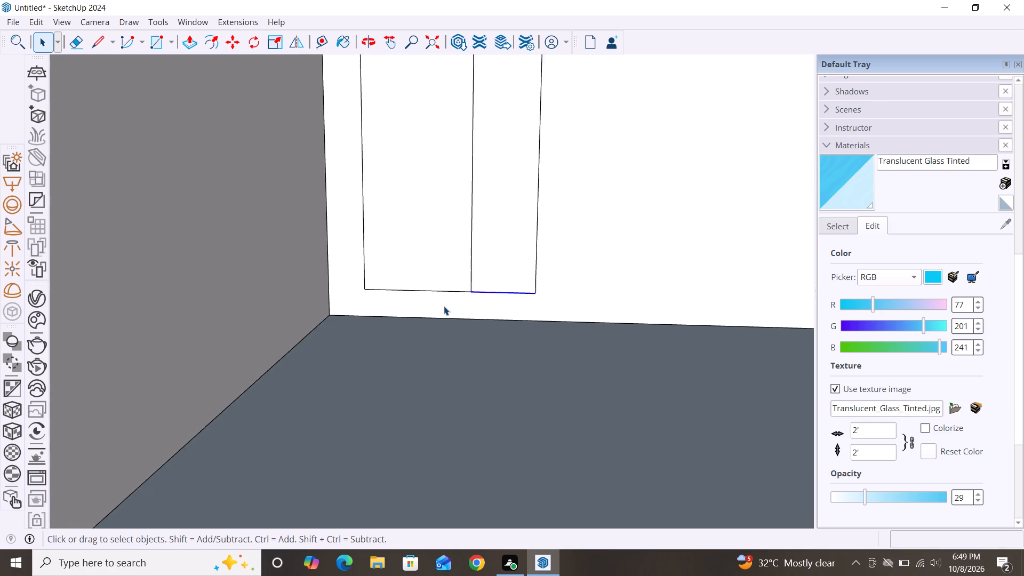
scroll(444, 306, "down", 5)
scroll(501, 322, "down", 1)
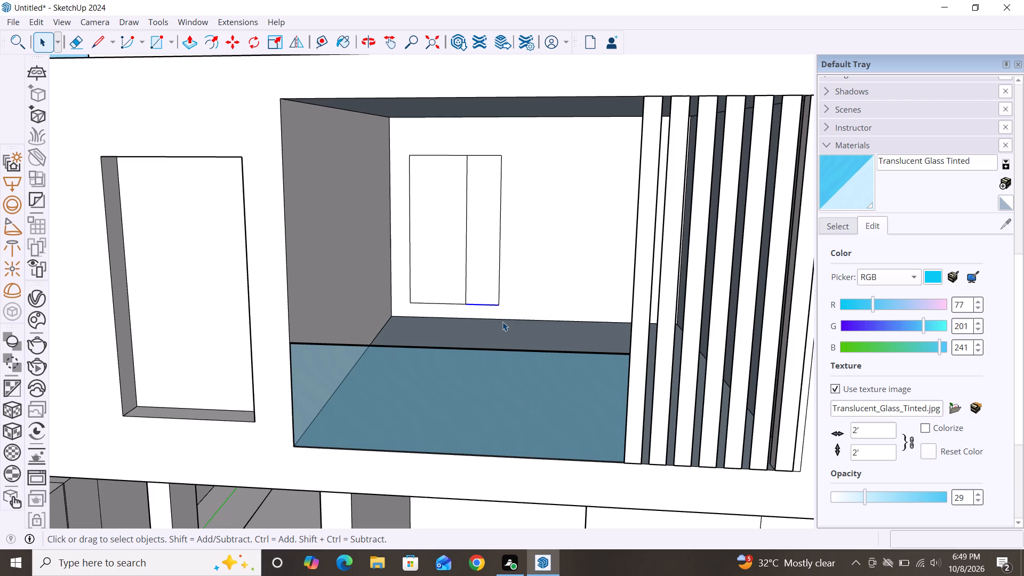
scroll(483, 267, "down", 6)
left_click(183, 277)
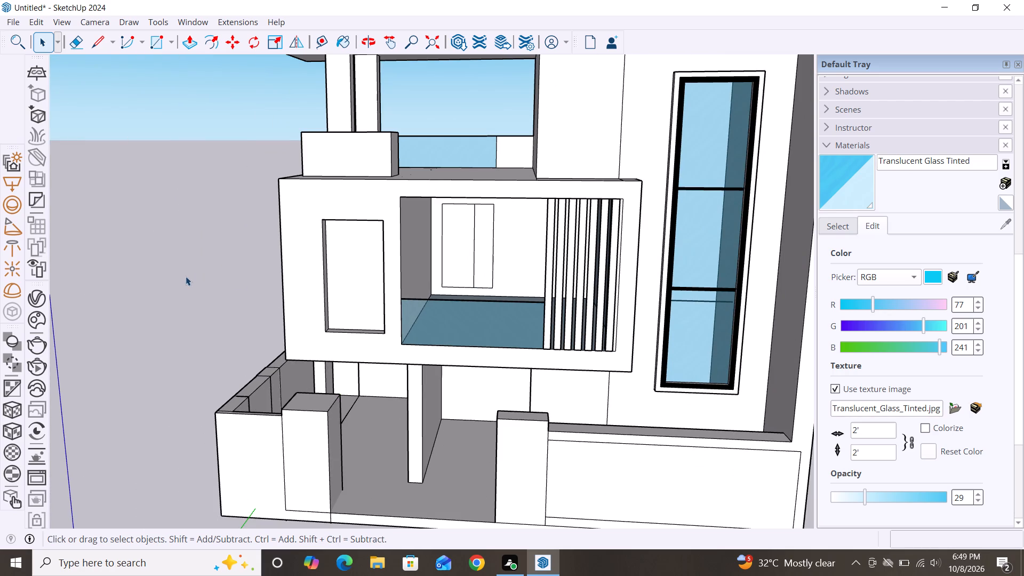
Copy the narrow rectangle's outer vertical edge about 8 9/16" inward toward the wider rectangle.
scroll(477, 263, "up", 7)
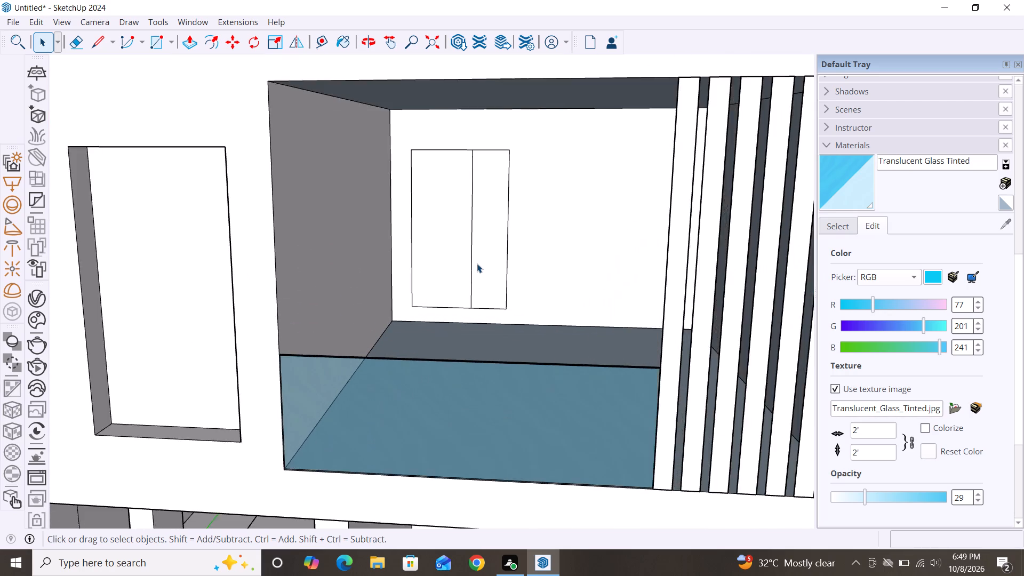
scroll(477, 263, "up", 1)
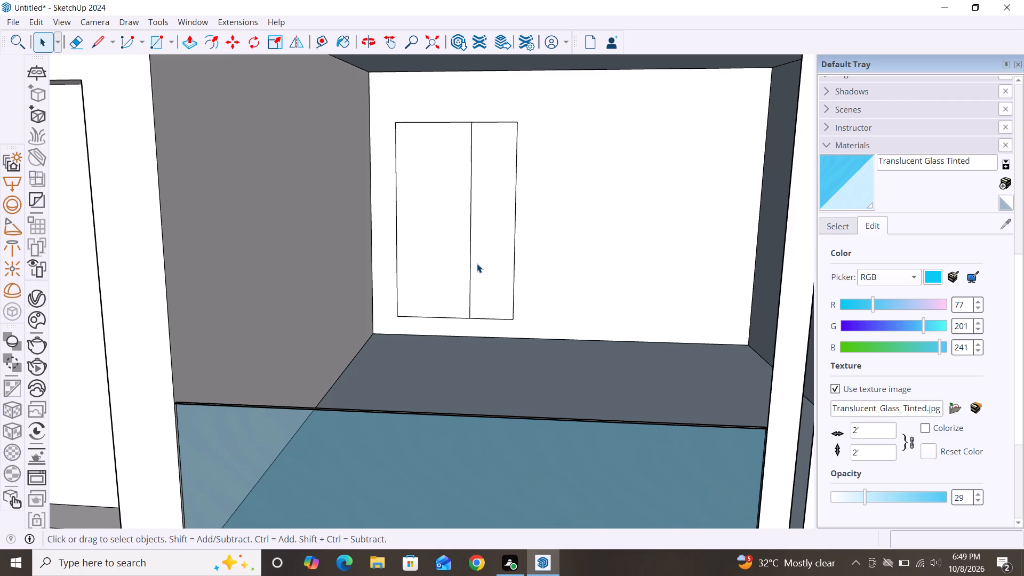
scroll(477, 263, "up", 3)
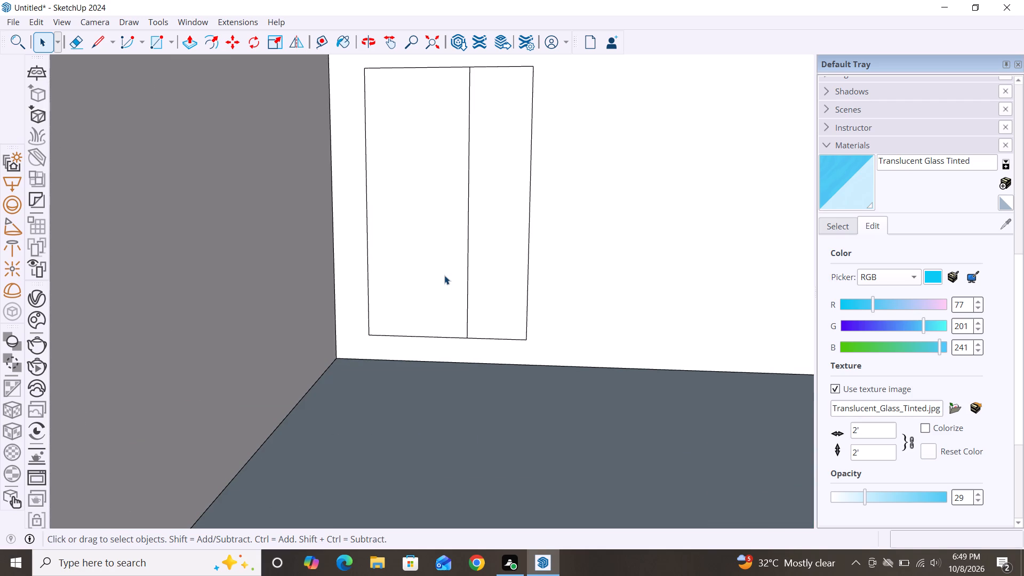
left_click(528, 243)
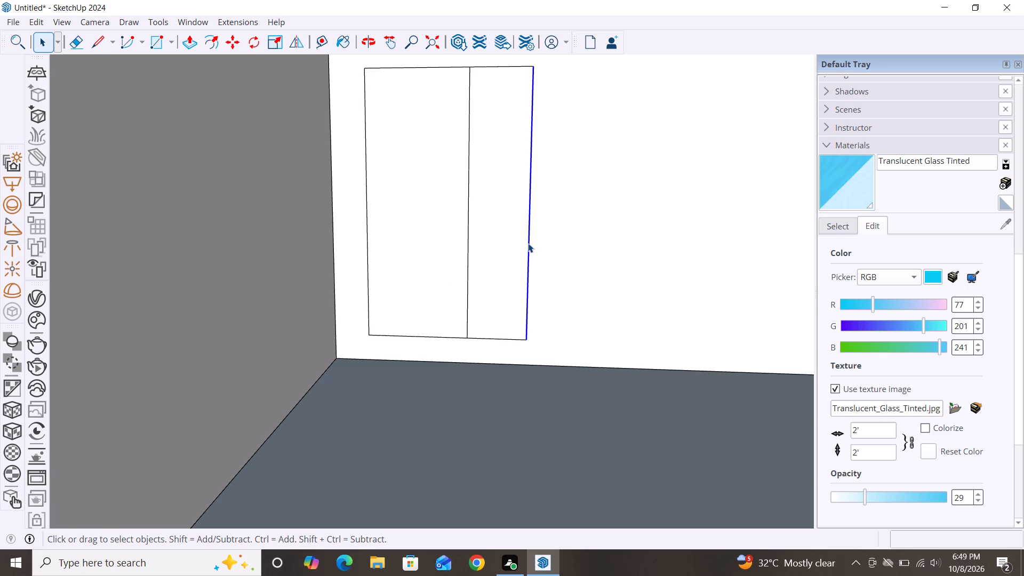
key("m")
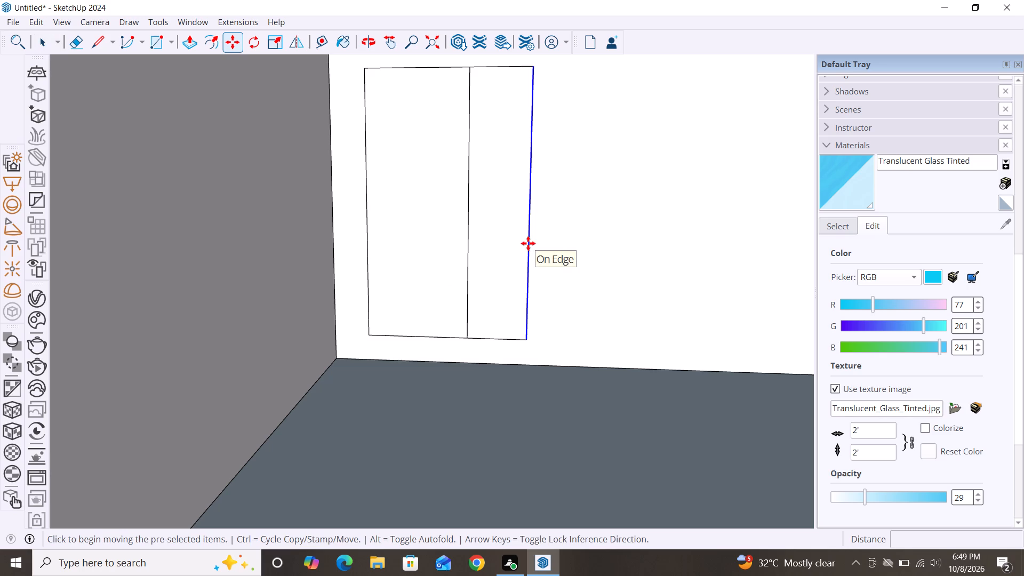
left_click(530, 336)
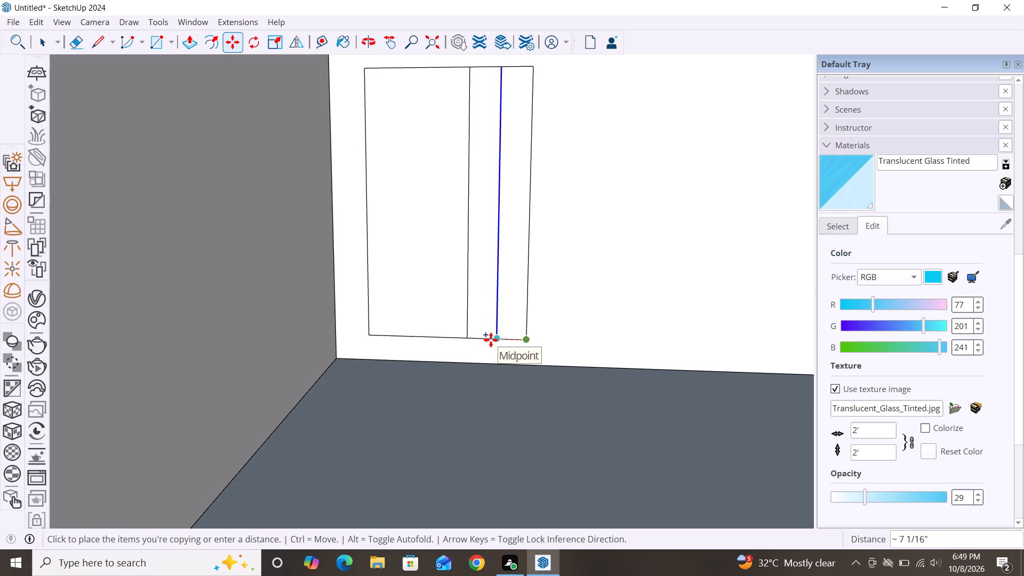
scroll(492, 334, "up", 9)
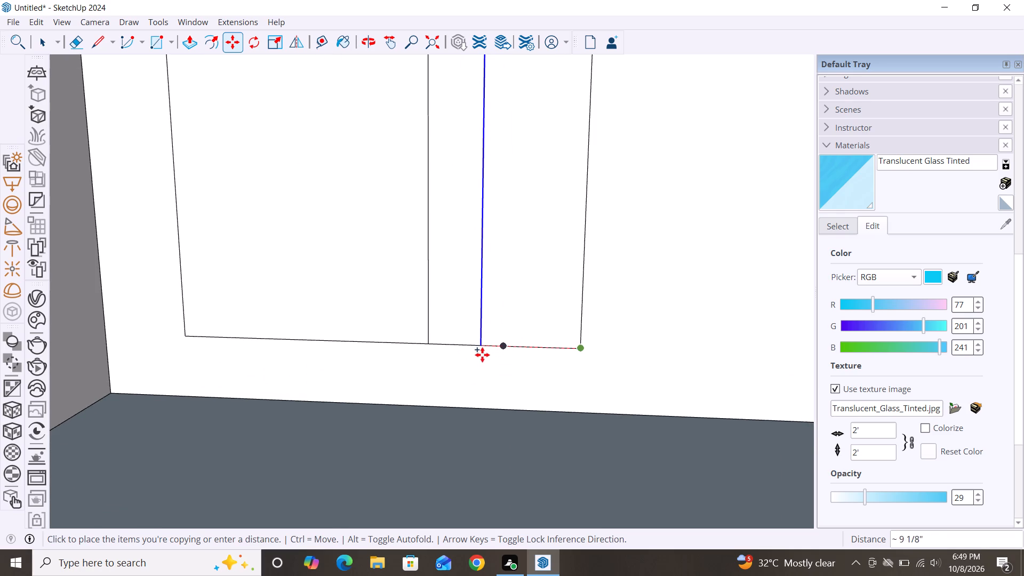
left_click(487, 355)
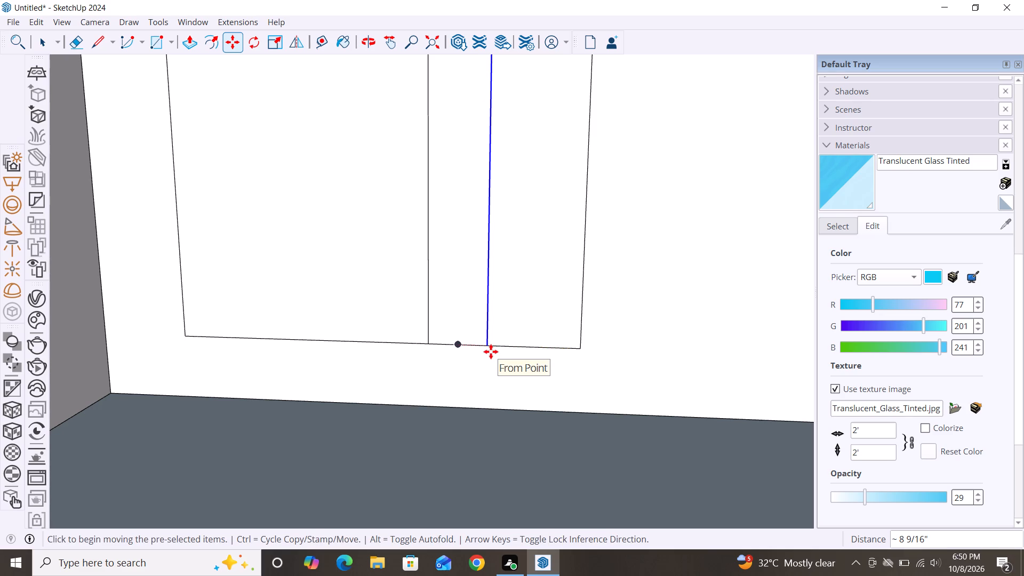
Copy the new vertical divider line about 2 9/16" back toward the narrow rectangle's outer edge.
key("m")
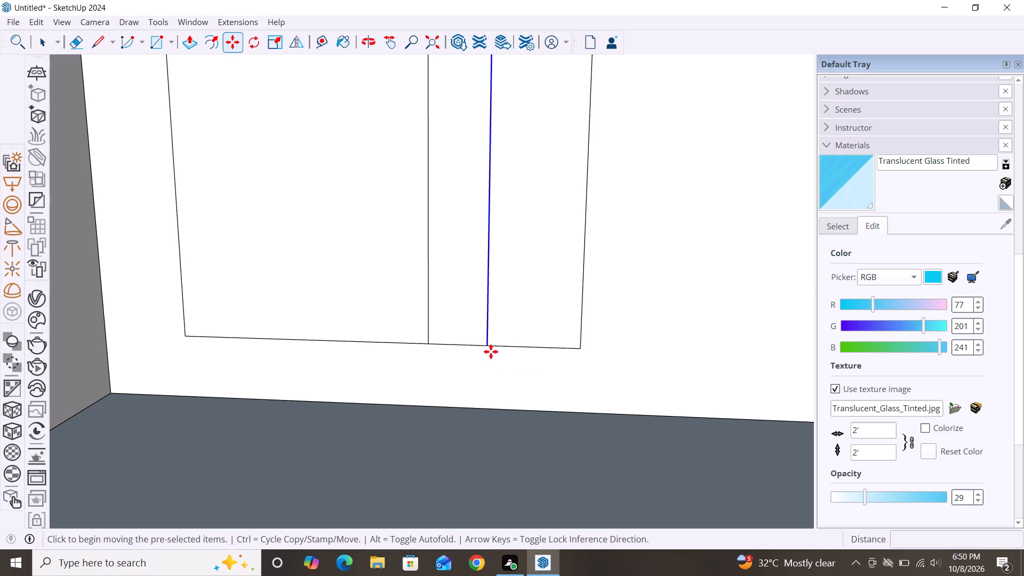
left_click(491, 350)
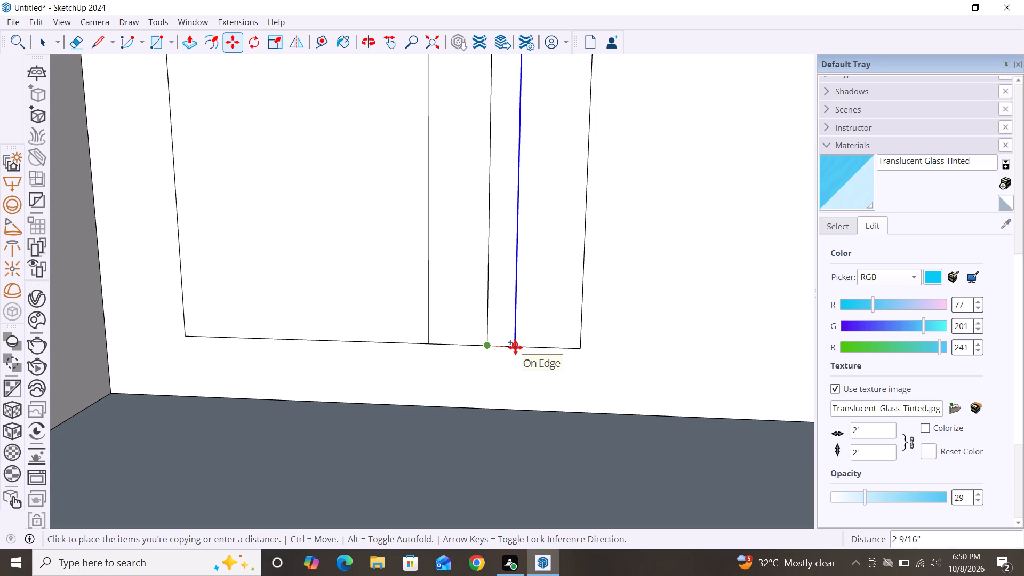
left_click(515, 347)
left_click(489, 345)
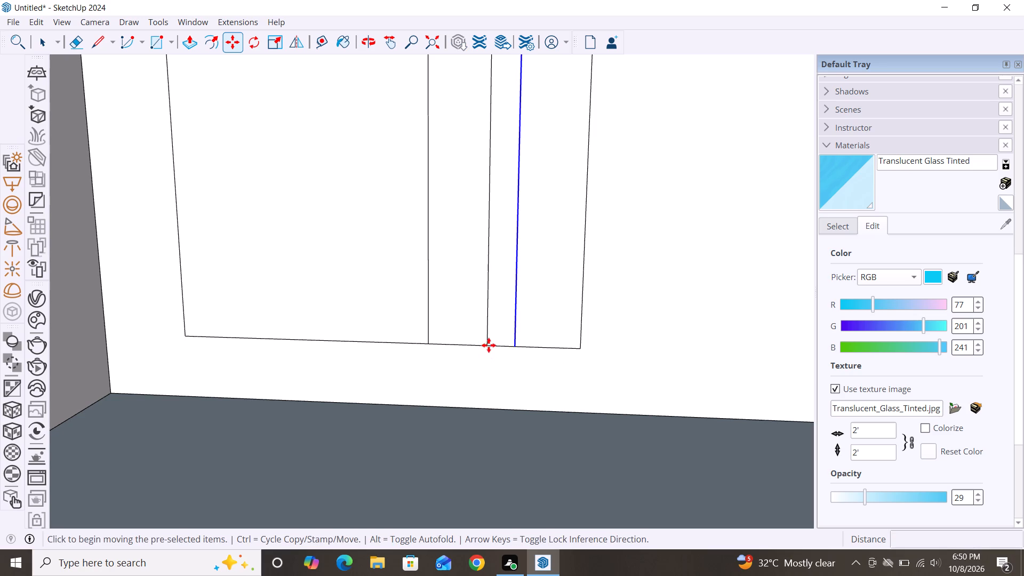
key("Escape")
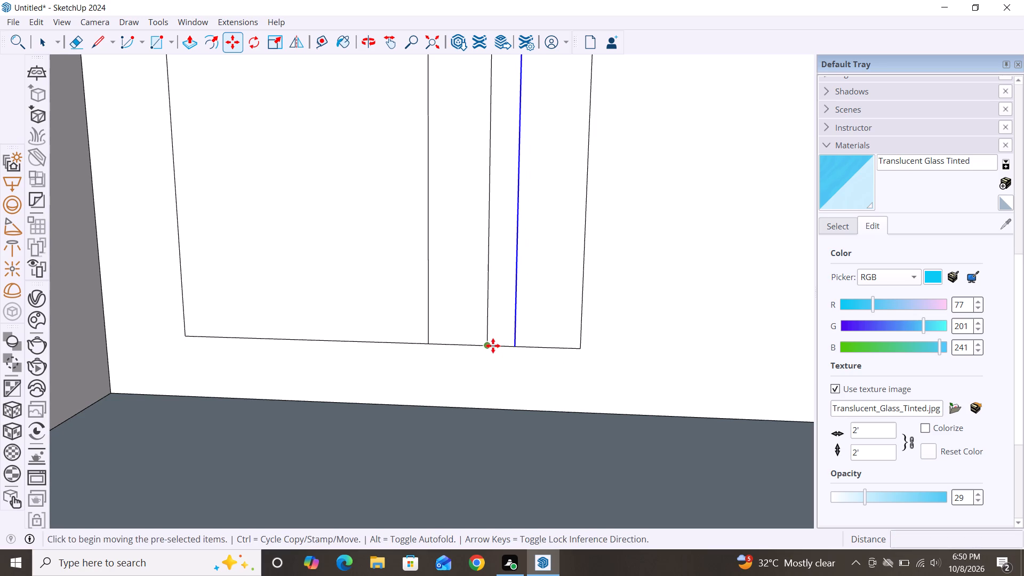
Move the first divider line closer to its copy, leaving a thin mullion strip between the two narrow panes.
key("space")
left_click(487, 342)
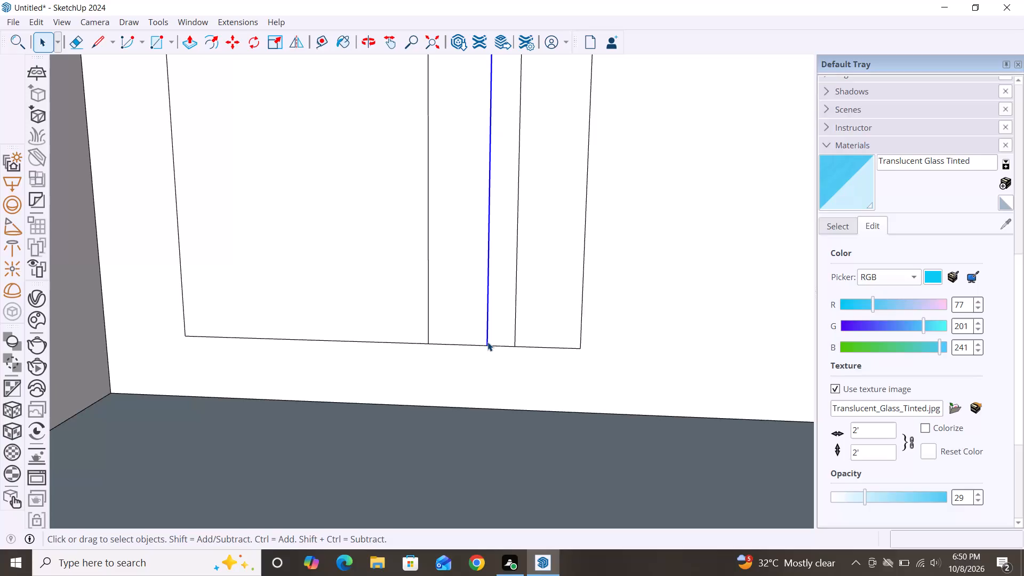
key("m")
left_click(489, 352)
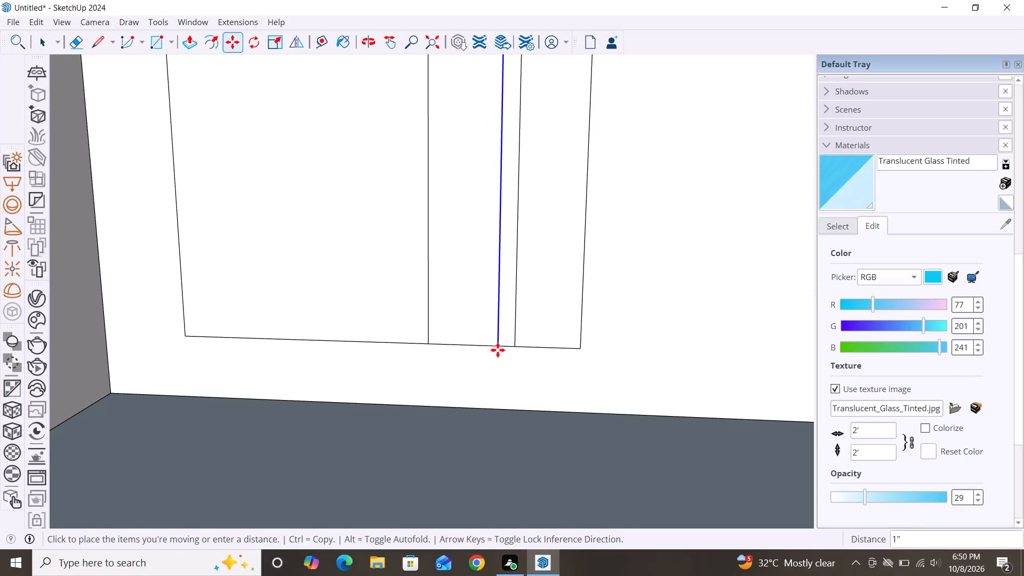
left_click(501, 350)
key("space")
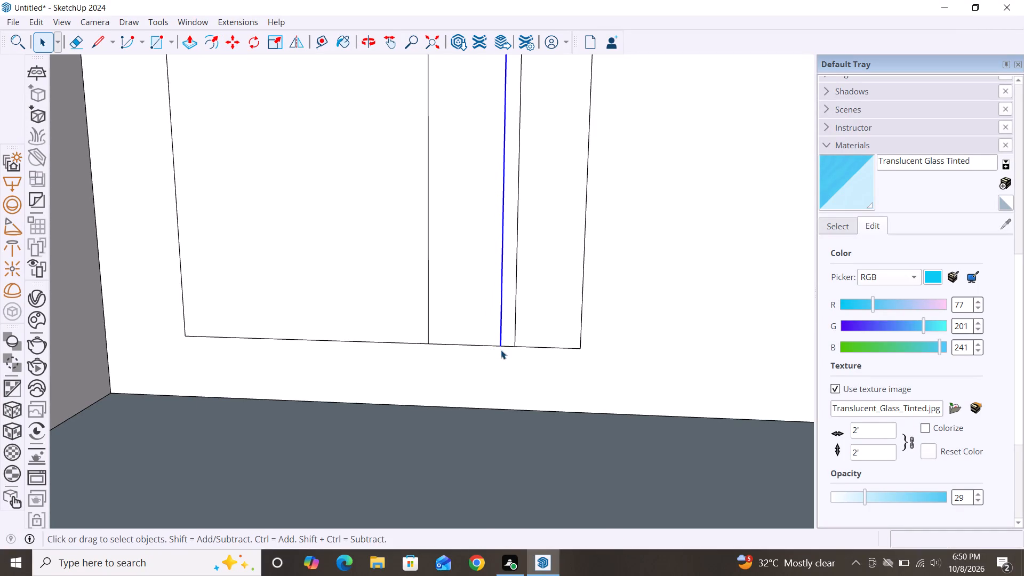
scroll(468, 232, "down", 16)
scroll(513, 357, "down", 3)
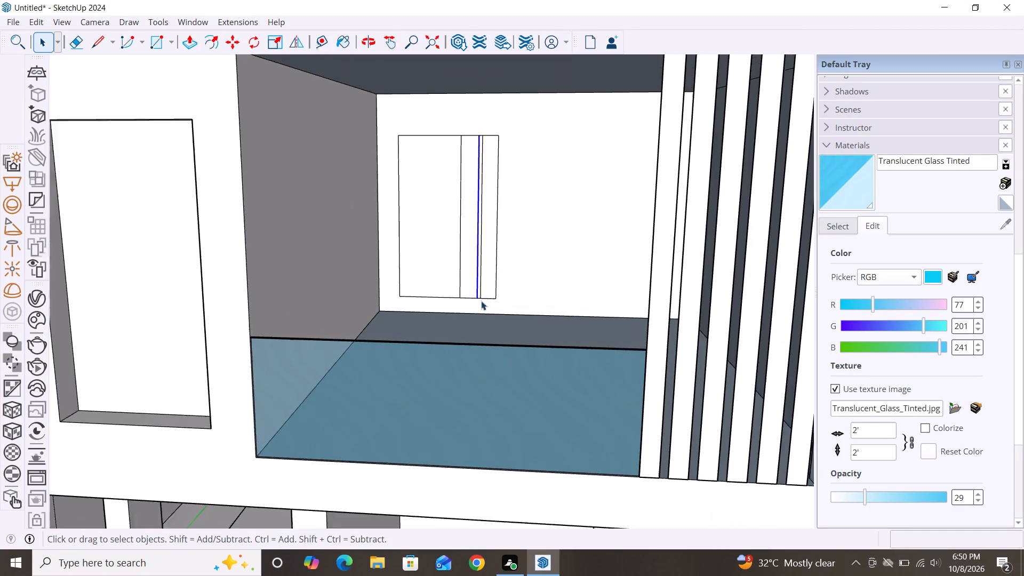
scroll(449, 263, "down", 6)
left_click(201, 175)
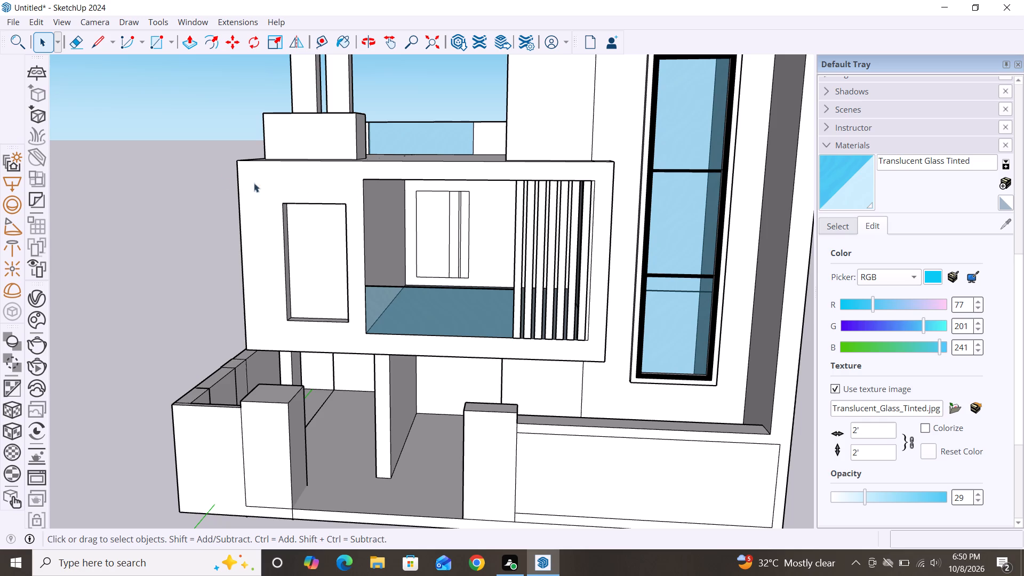
Paint the two narrow panes on either side of the mullion strip with the Translucent Glass Tinted material.
scroll(455, 235, "up", 7)
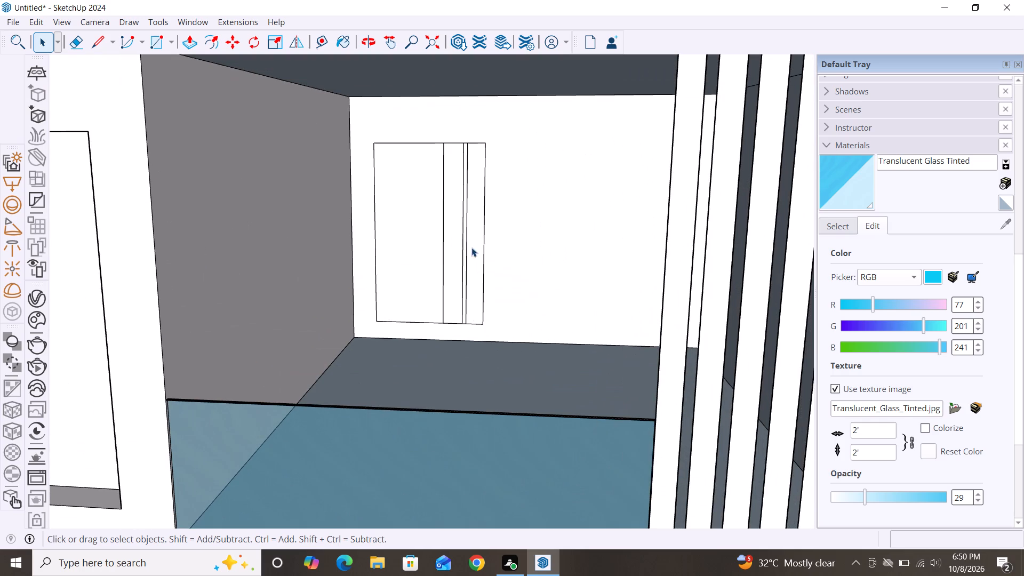
scroll(770, 295, "down", 2)
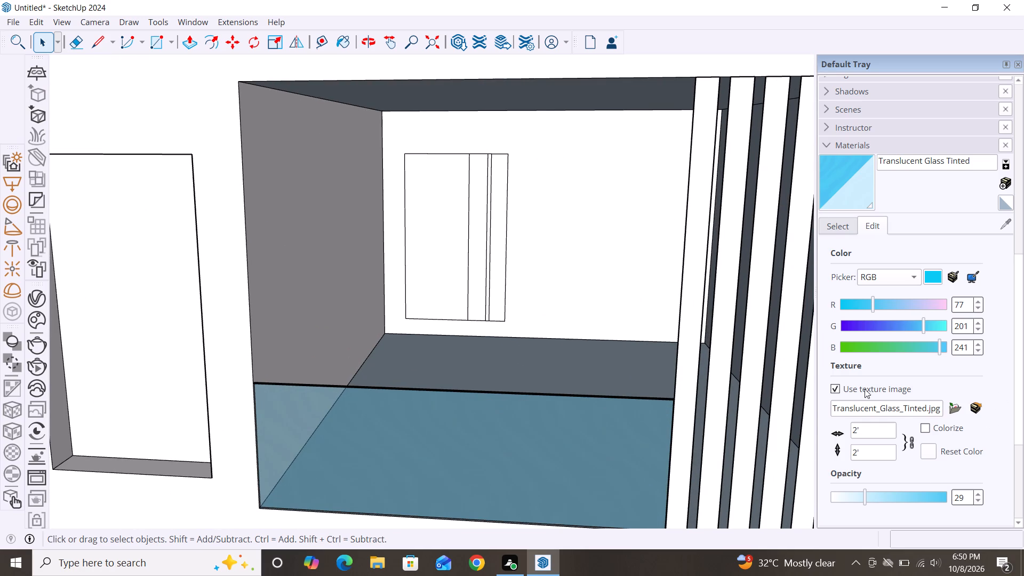
left_click(869, 201)
left_click(502, 267)
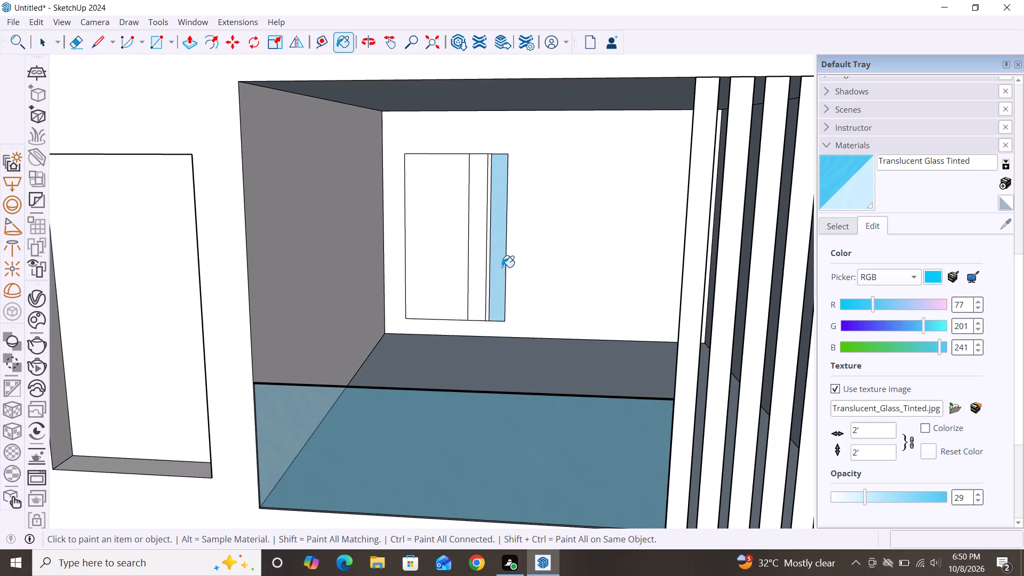
left_click(472, 261)
Paint the thin mullion strip between the two narrow glass panes with black Color M09 from the Colors collection.
scroll(463, 255, "down", 4)
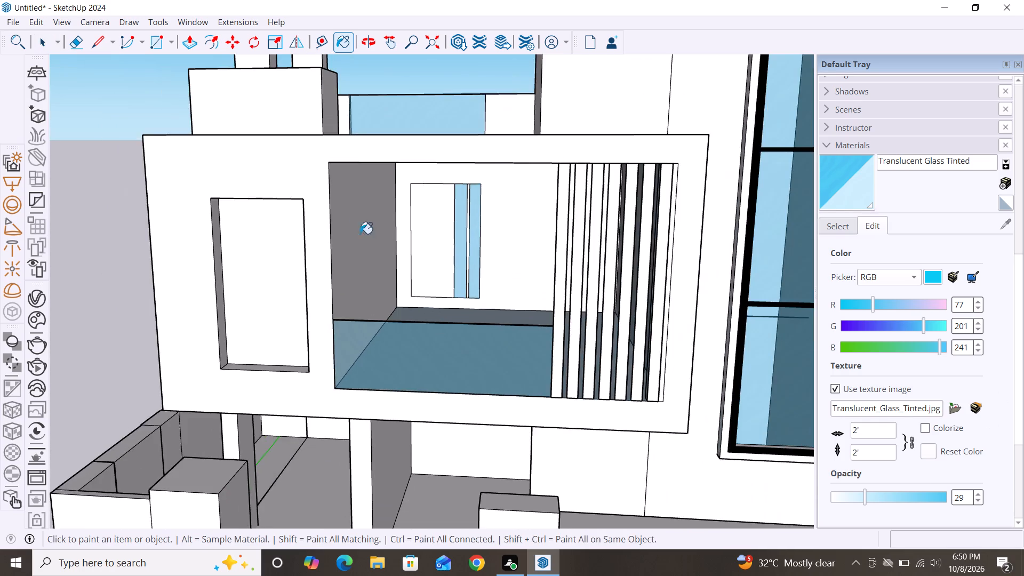
scroll(346, 229, "down", 2)
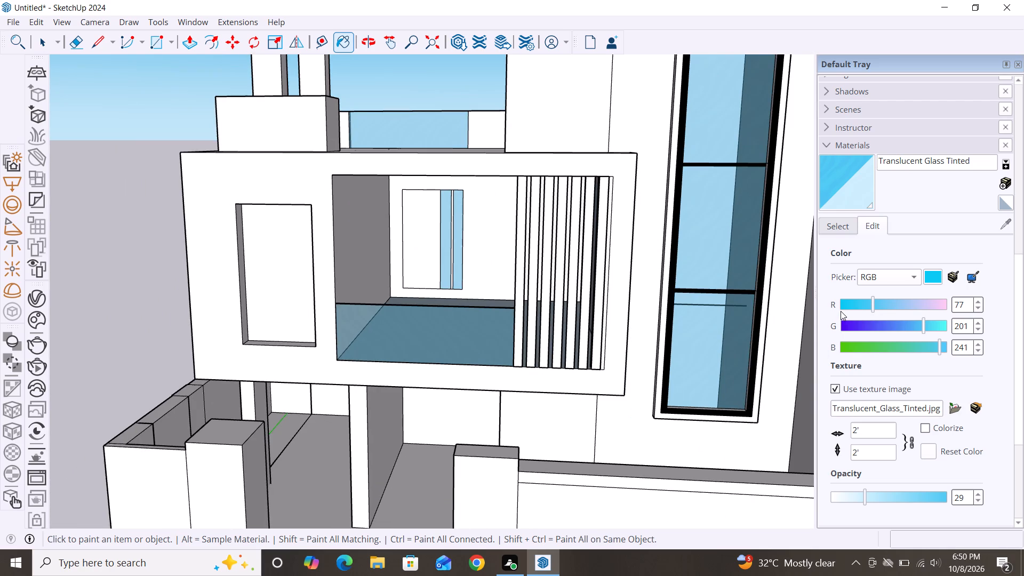
left_click(839, 225)
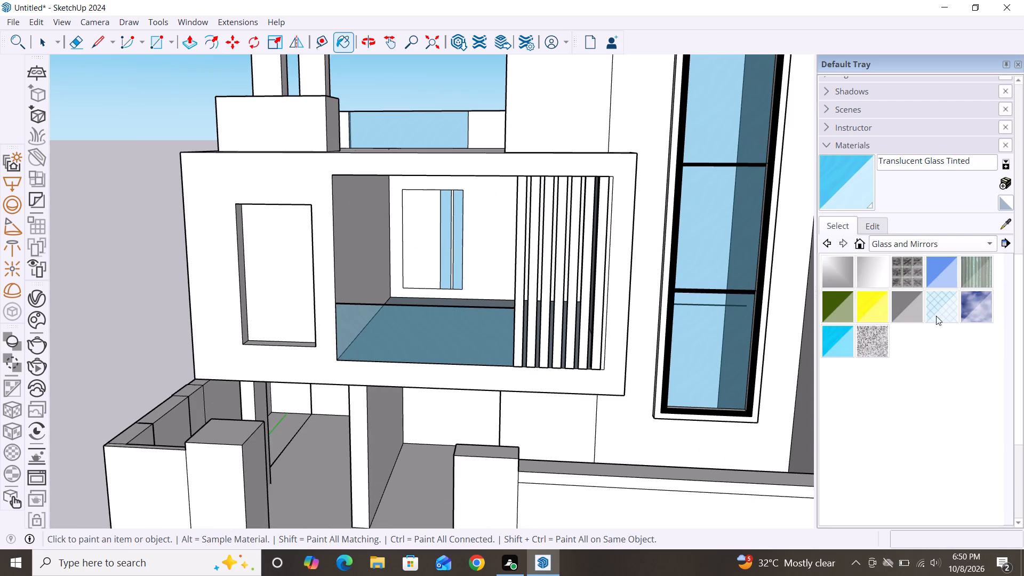
left_click(987, 243)
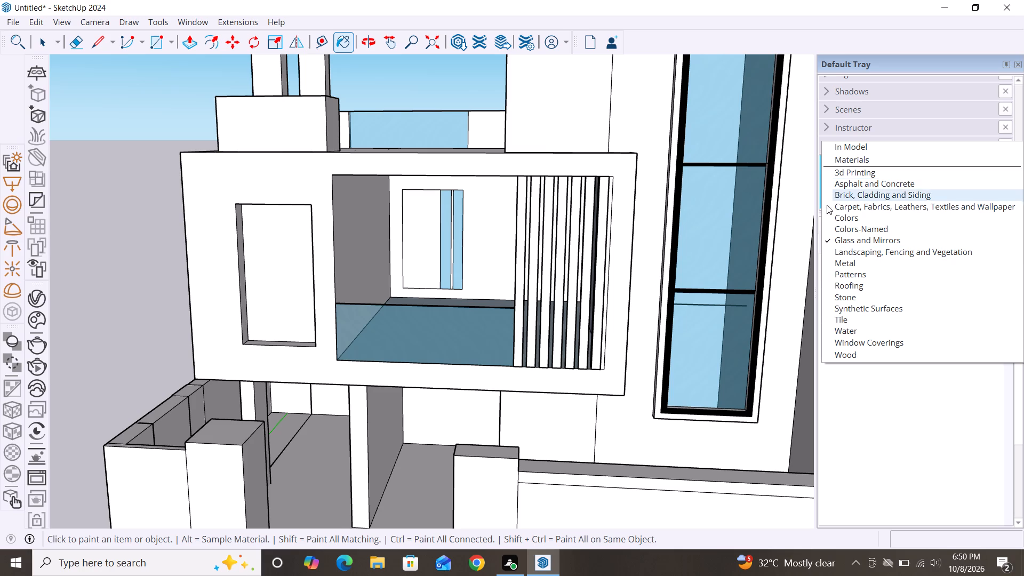
left_click(851, 221)
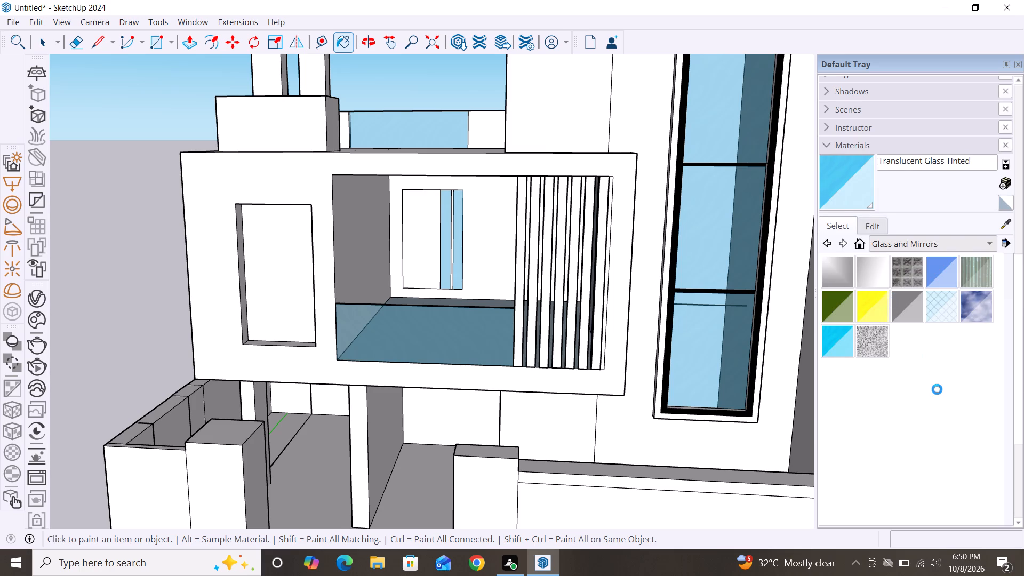
scroll(916, 369, "down", 11)
scroll(884, 421, "down", 3)
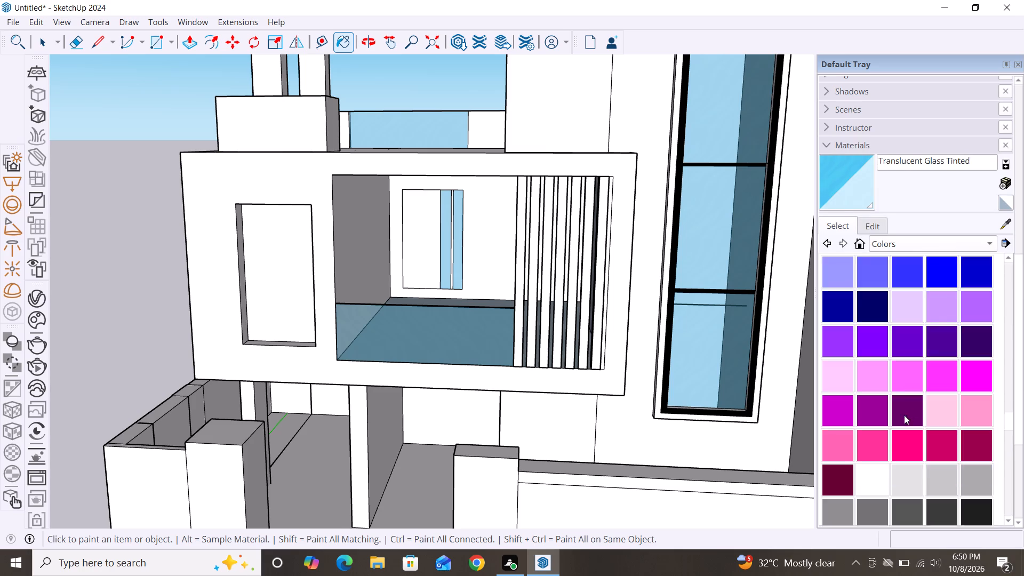
scroll(904, 415, "down", 4)
left_click(844, 415)
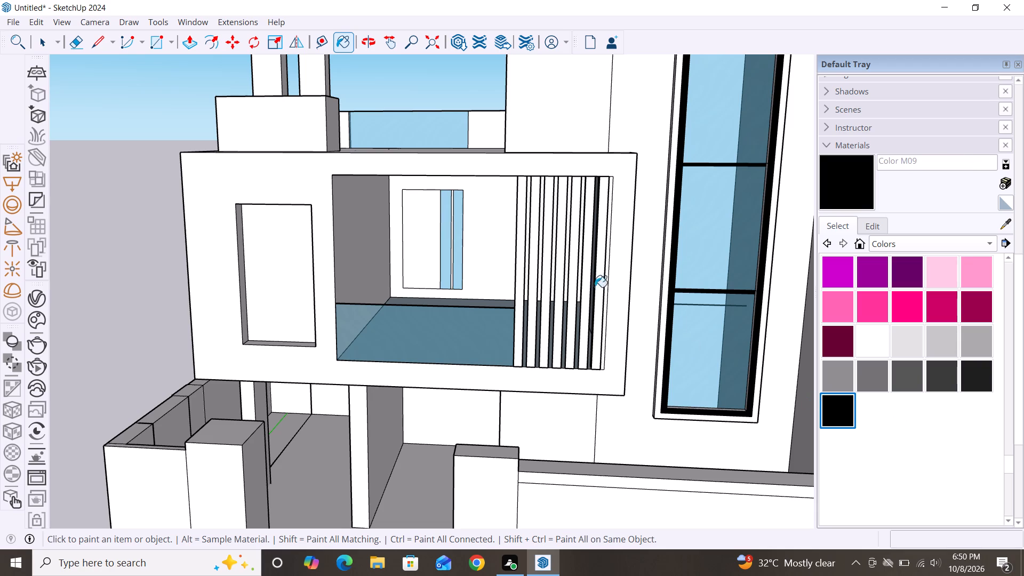
scroll(441, 246, "up", 9)
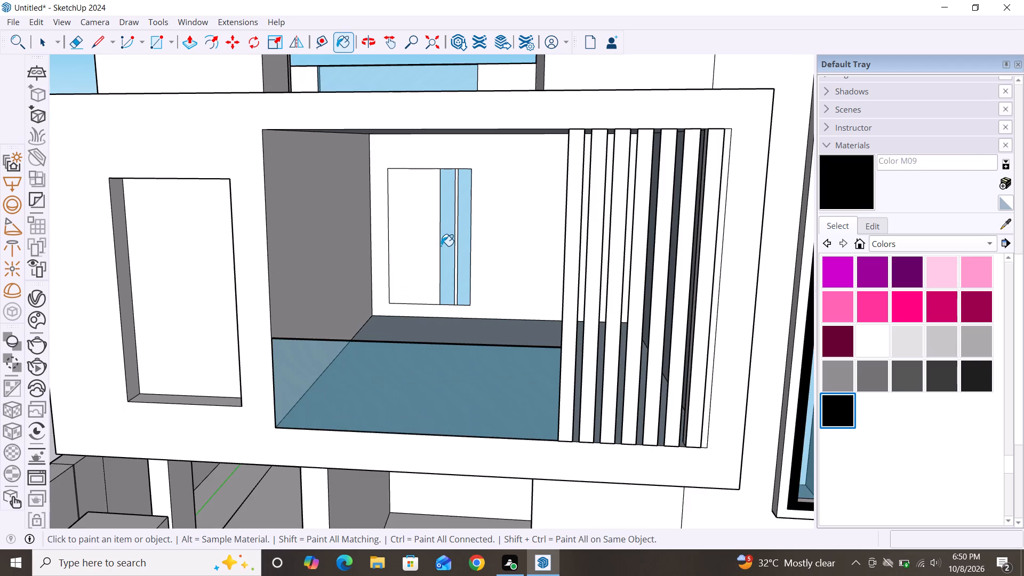
scroll(441, 246, "up", 4)
left_click(462, 258)
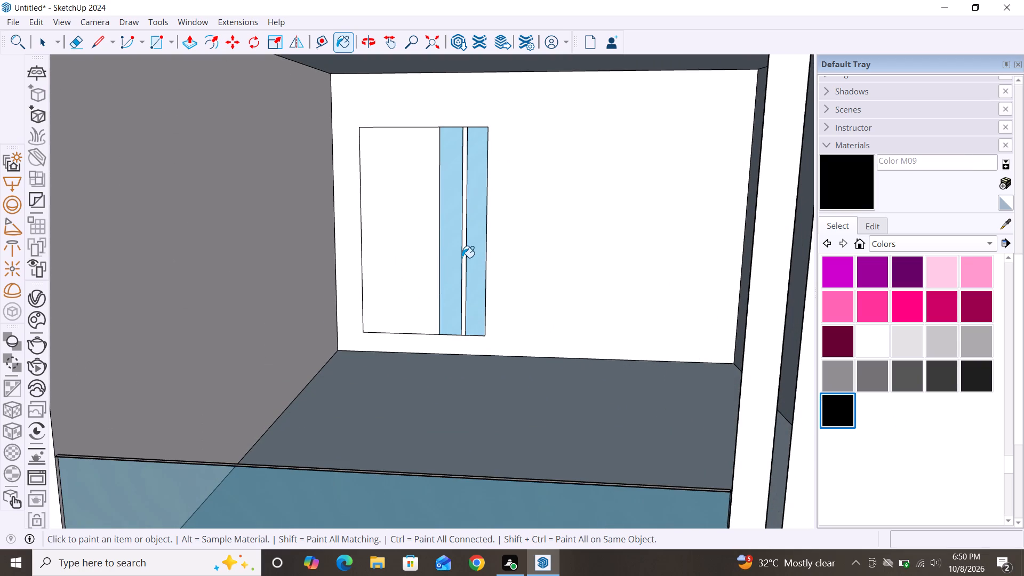
scroll(461, 261, "up", 8)
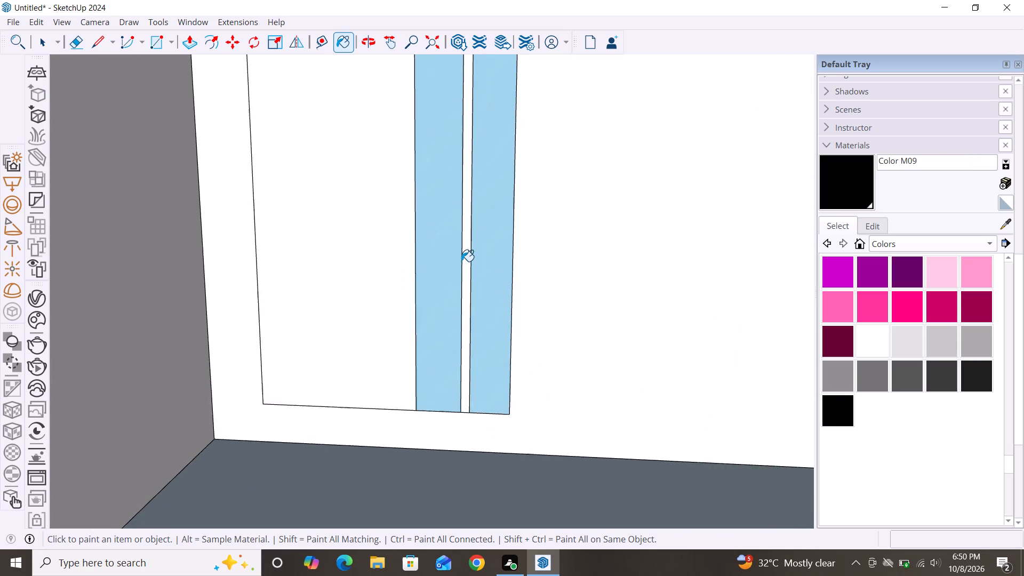
scroll(461, 261, "up", 1)
left_click(466, 262)
scroll(470, 262, "down", 5)
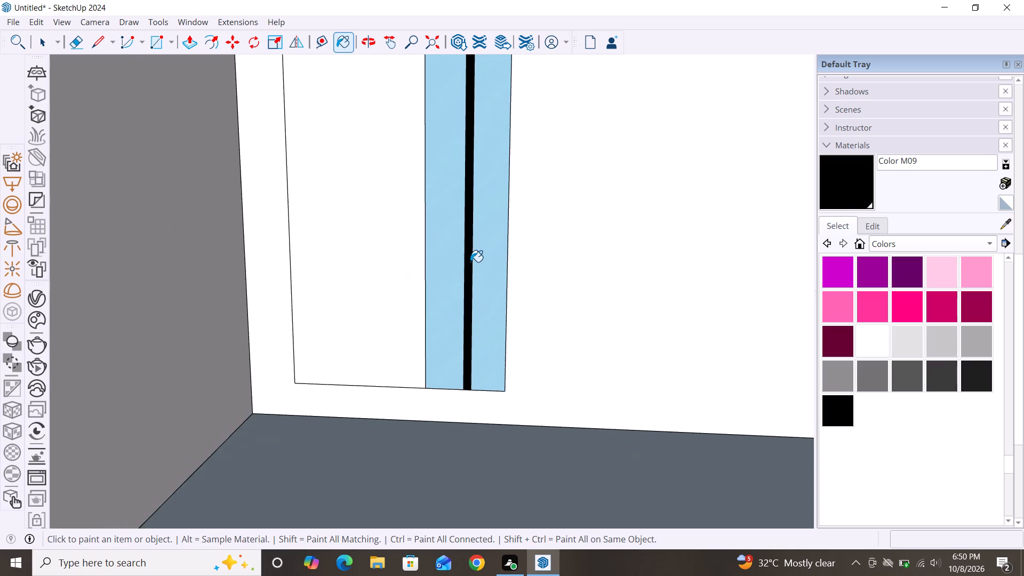
scroll(470, 262, "down", 13)
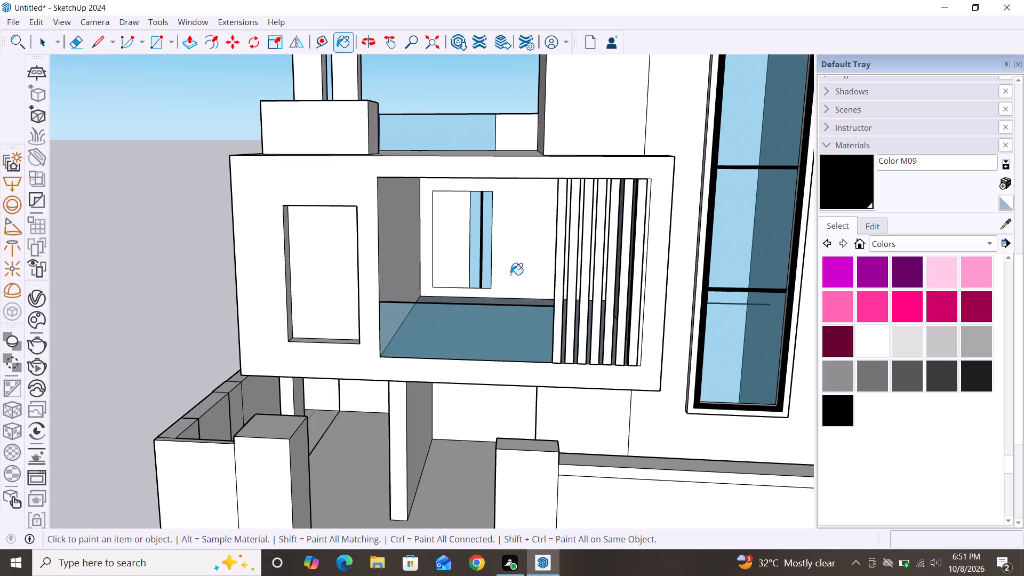
key("space")
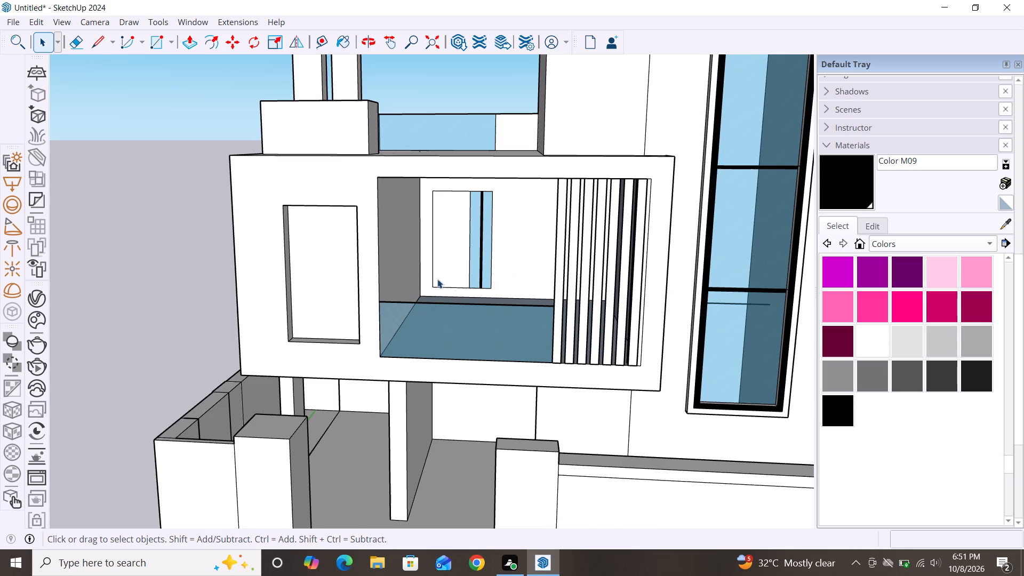
Examine the house front, the balcony's back wall and the ground-floor entrance from higher and lower angles.
scroll(419, 259, "down", 6)
scroll(509, 261, "down", 2)
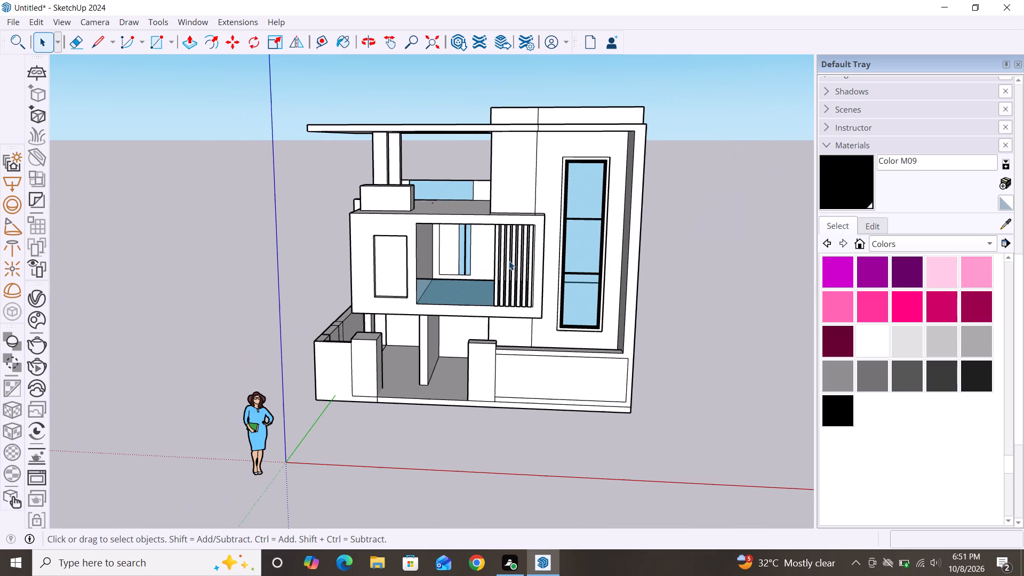
middle_click_drag(569, 361, 604, 352)
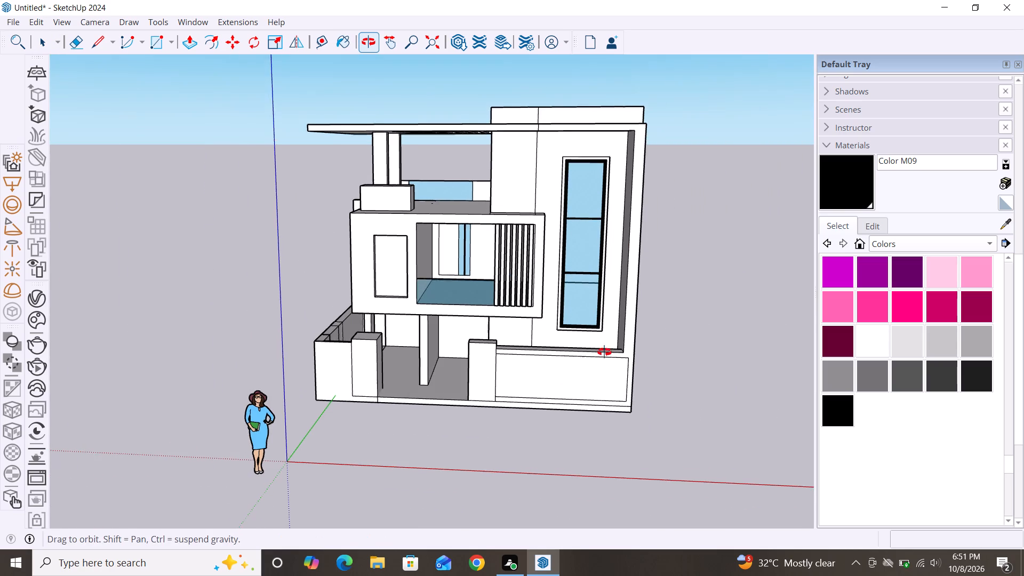
middle_click_drag(604, 352, 597, 305)
middle_click_drag(569, 338, 563, 317)
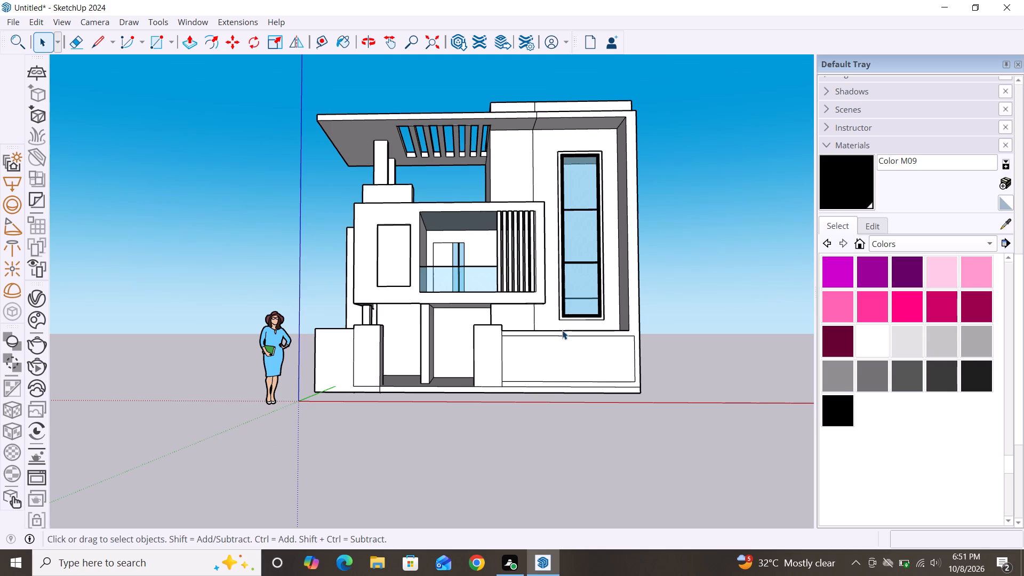
scroll(450, 262, "up", 4)
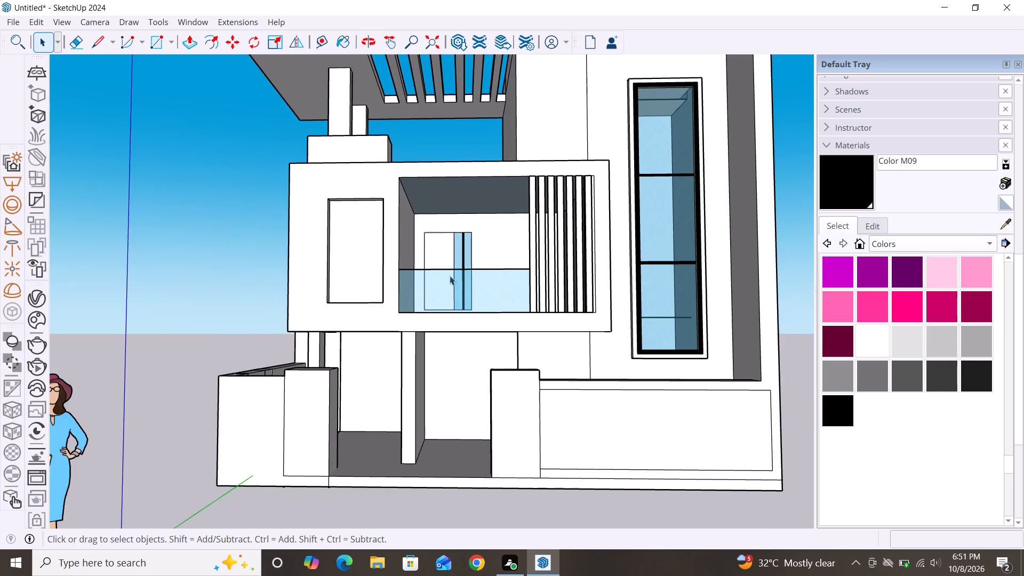
middle_click_drag(450, 276, 452, 319)
scroll(449, 266, "up", 3)
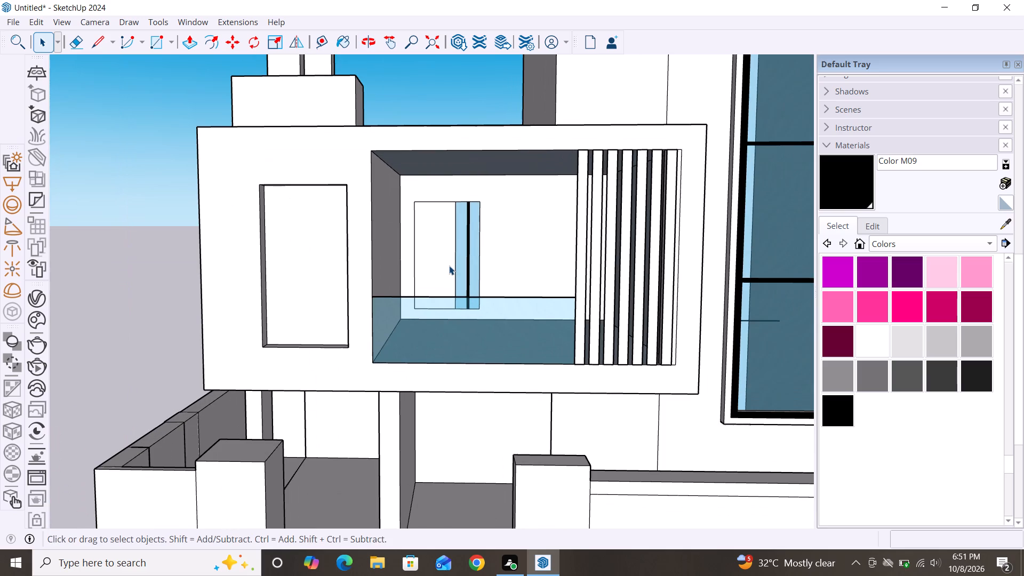
middle_click_drag(492, 433, 517, 383)
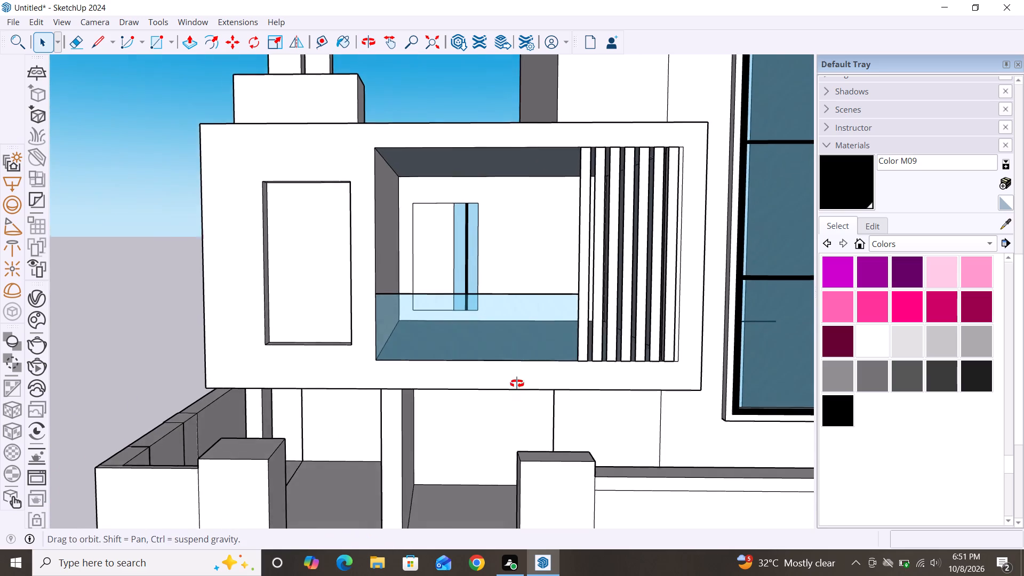
middle_click_drag(517, 383, 519, 347)
scroll(443, 259, "down", 4)
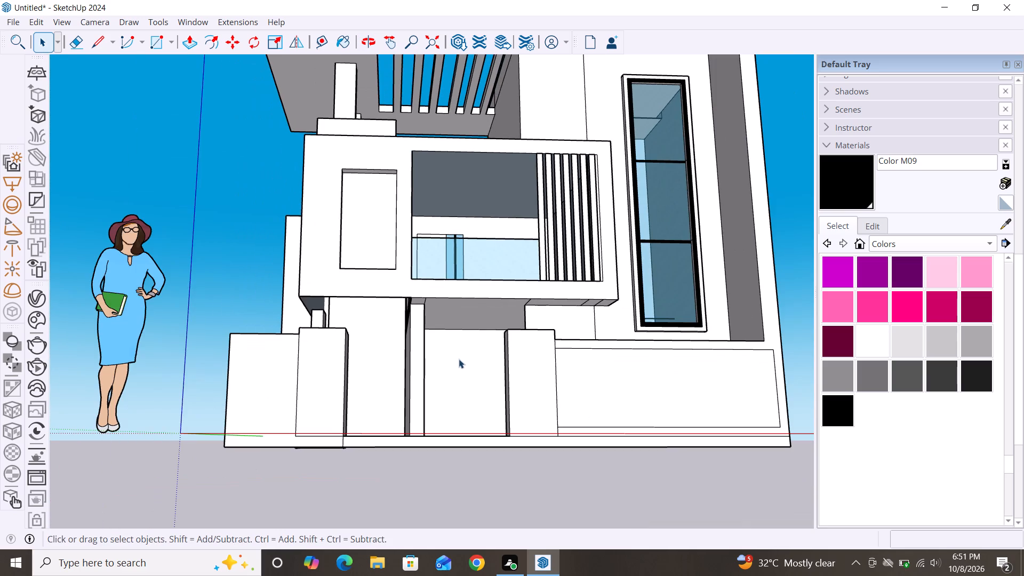
Draw a tall door rectangle, about 1' 10 3/8" by 5' 11 13/16", on the ground-floor back wall beneath the balcony.
middle_click_drag(459, 367, 464, 431)
scroll(468, 354, "up", 4)
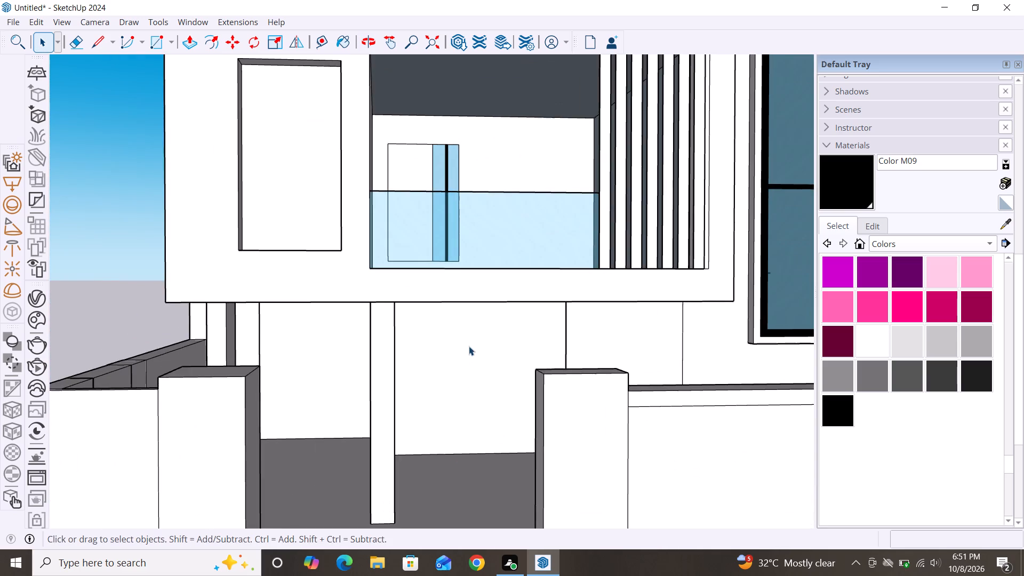
middle_click_drag(469, 346, 423, 307)
scroll(417, 365, "up", 3)
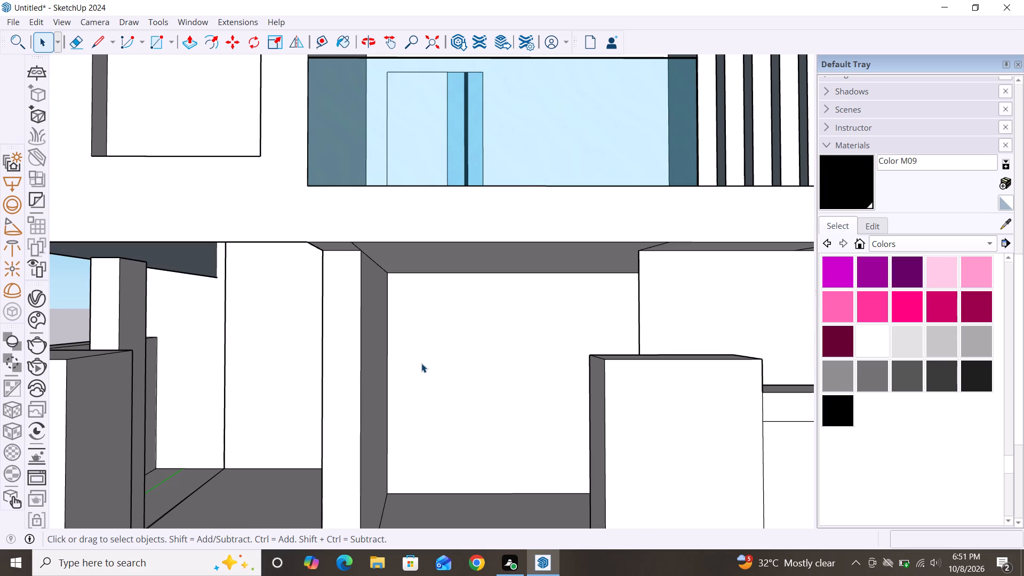
key("r")
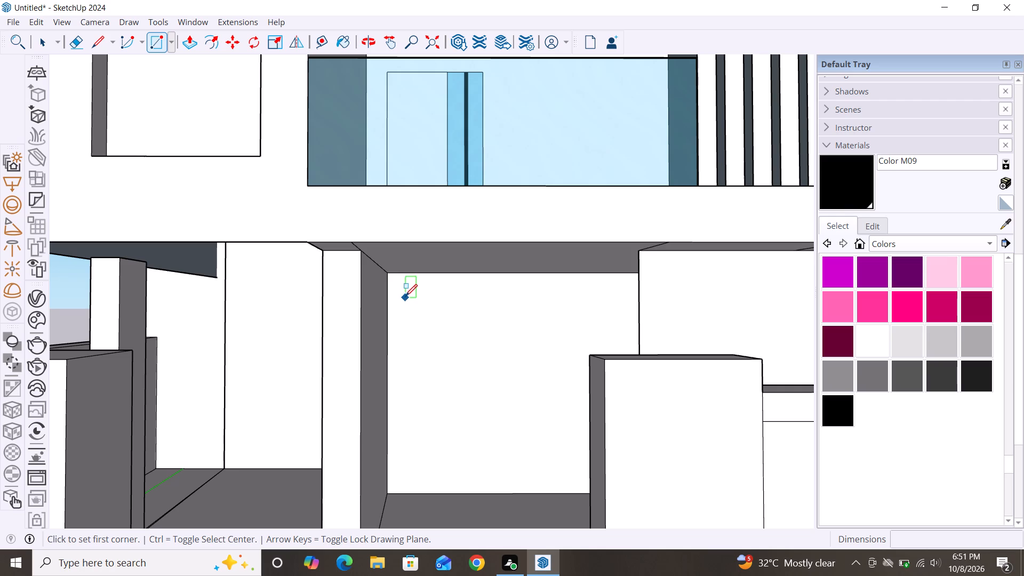
left_click(405, 295)
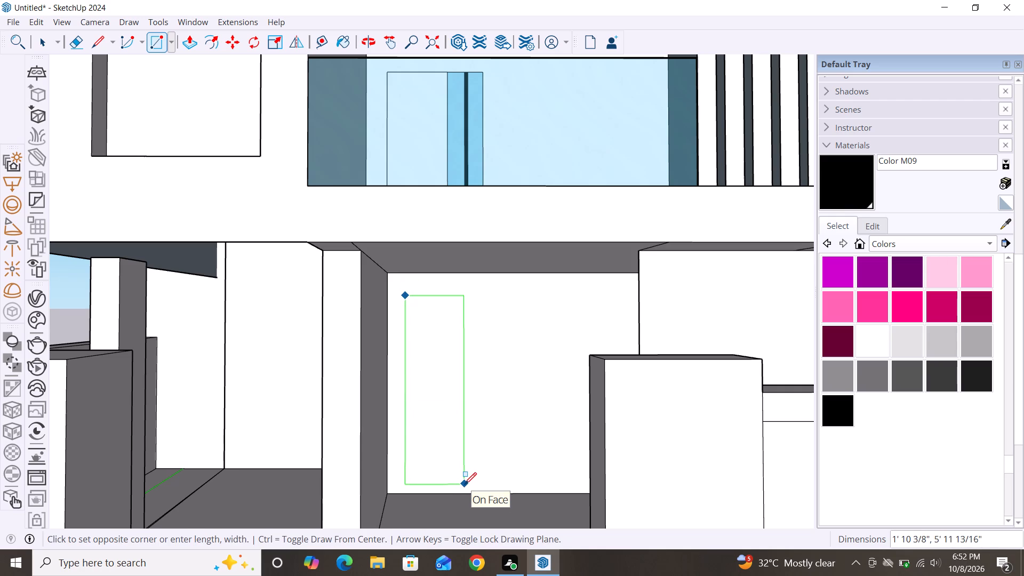
left_click(465, 484)
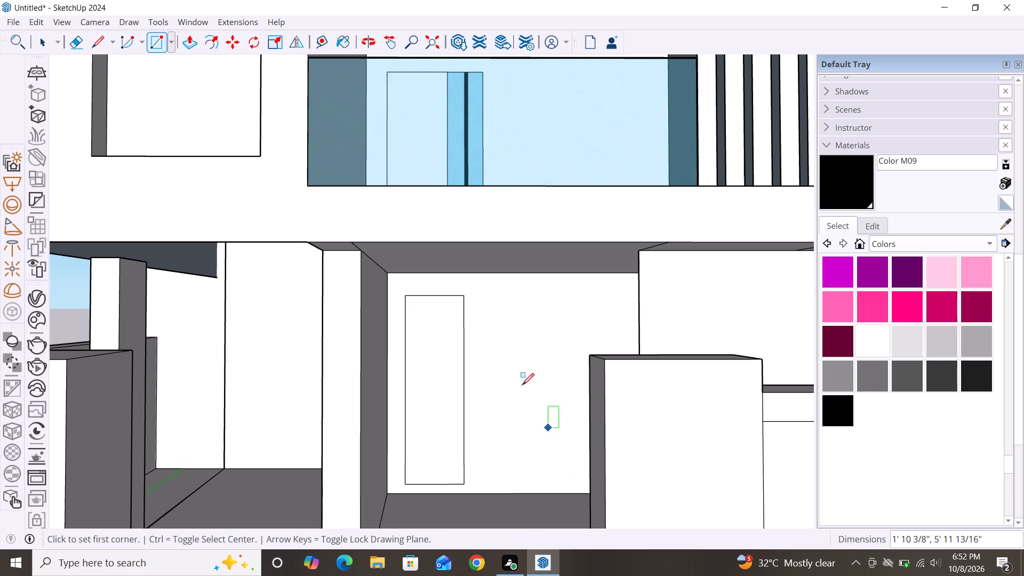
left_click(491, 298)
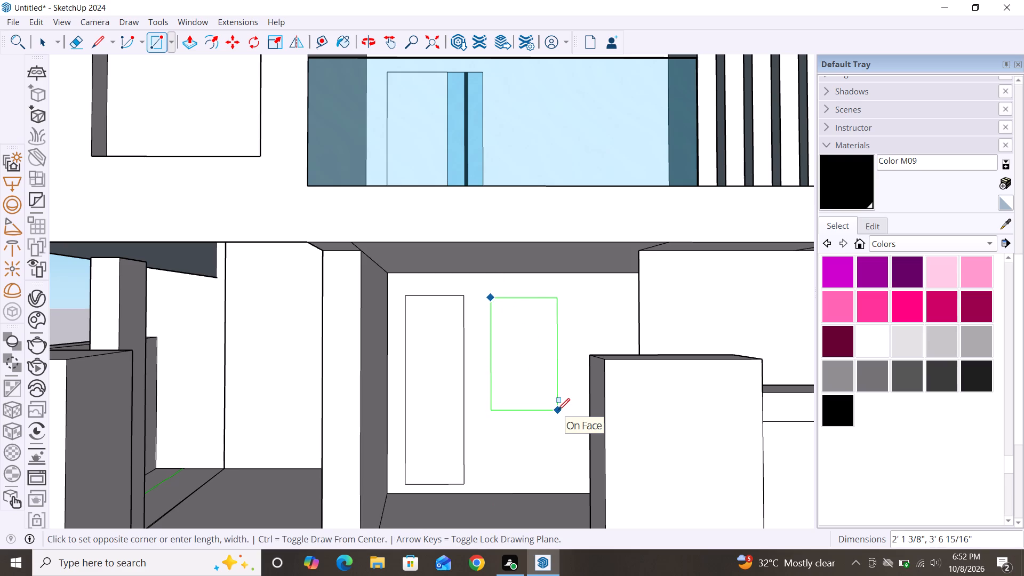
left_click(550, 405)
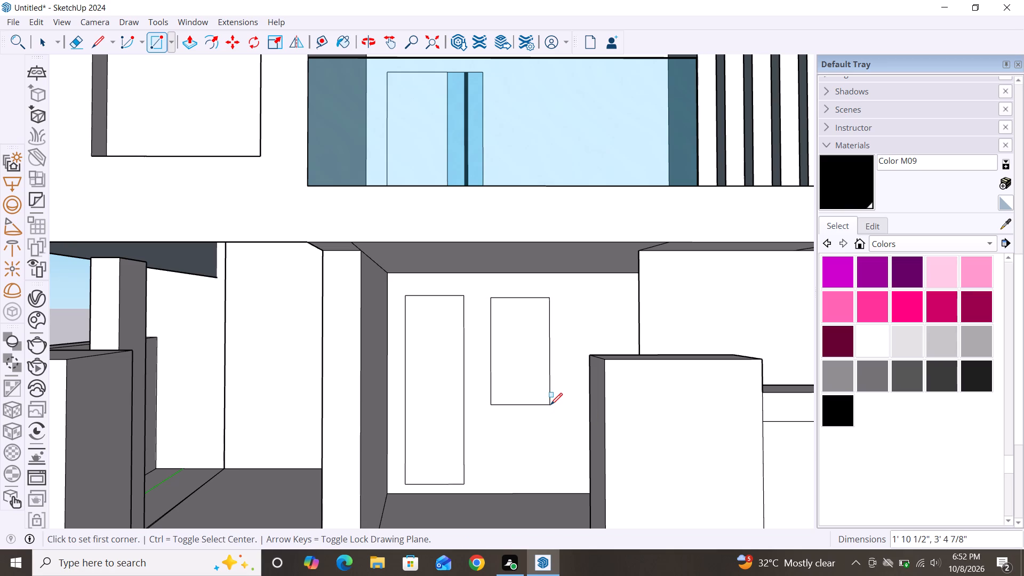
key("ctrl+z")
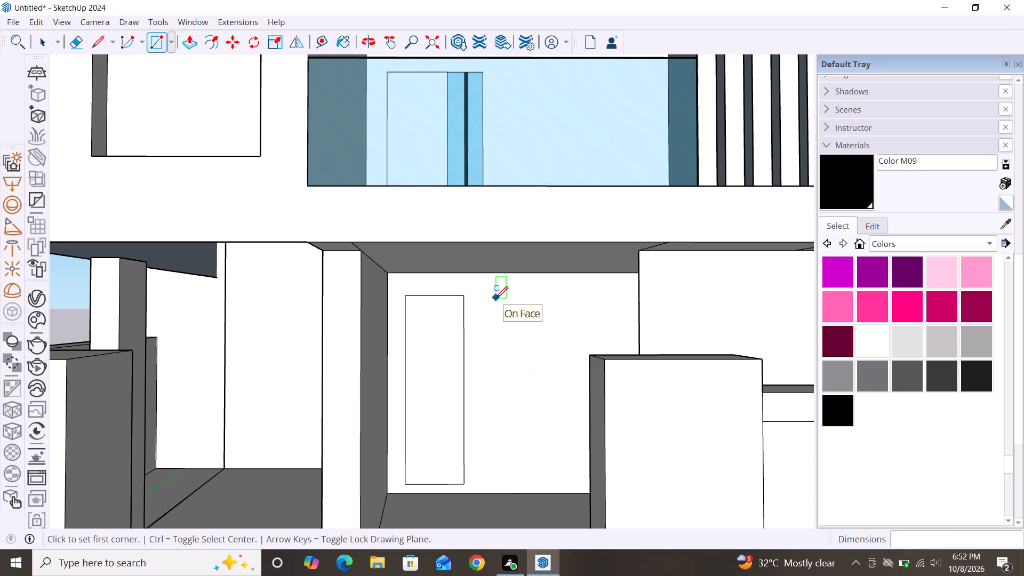
Draw a window rectangle, about 2' 4 3/16" by 3' 7 3/4", beside the ground-floor door rectangle, with their top edges level.
left_click(491, 296)
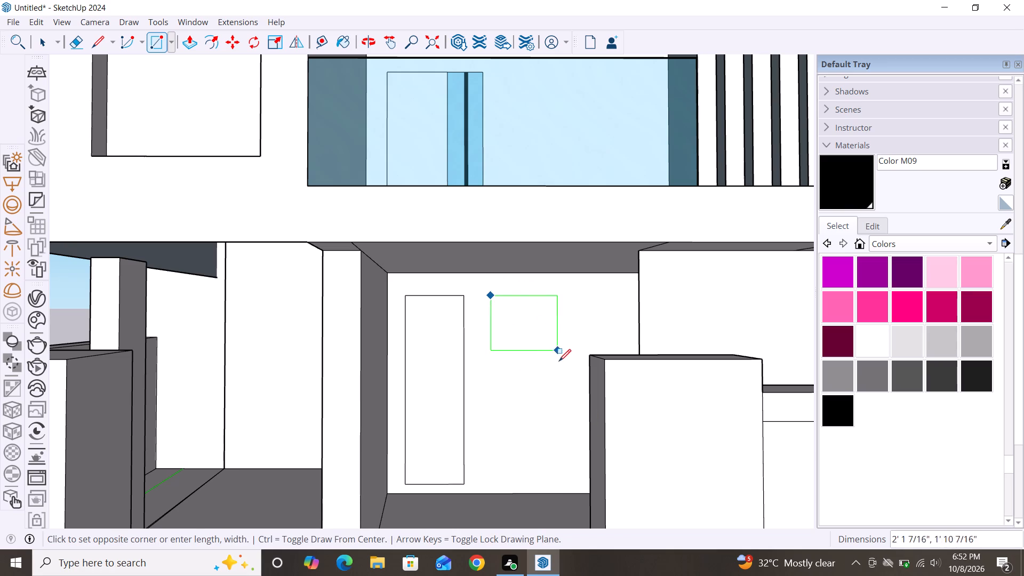
left_click(565, 409)
key("space")
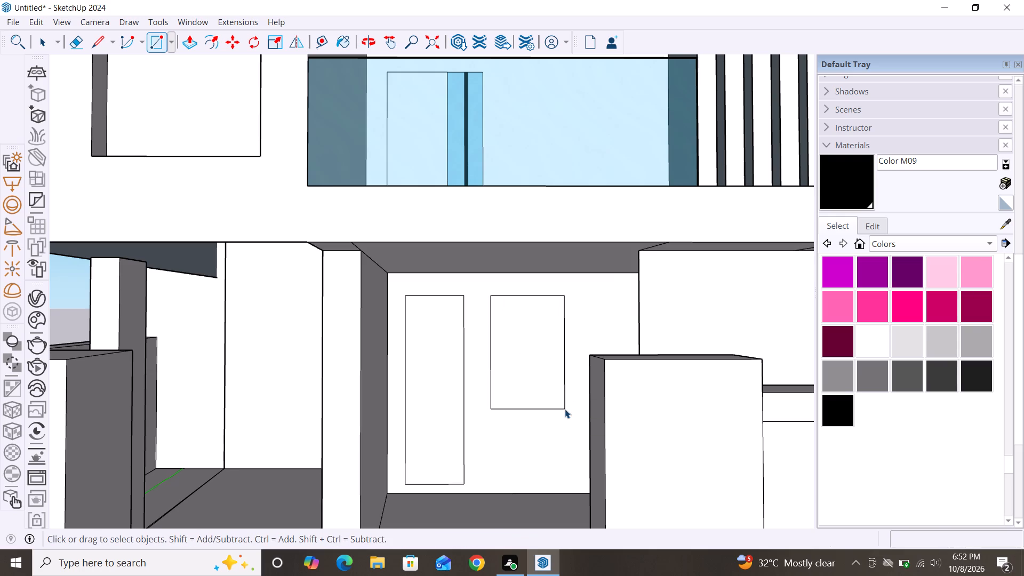
Delete the wide unpainted panel beside the glass panes on the balcony's back wall, leaving an opening through the wall.
scroll(519, 285, "down", 7)
scroll(489, 251, "down", 1)
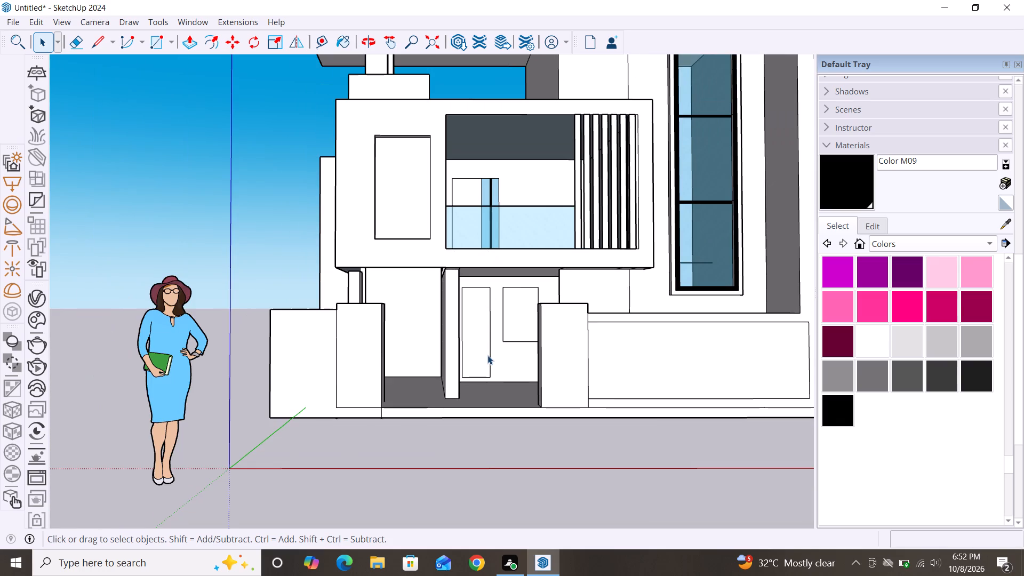
middle_click(487, 386)
middle_click_drag(511, 312, 512, 373)
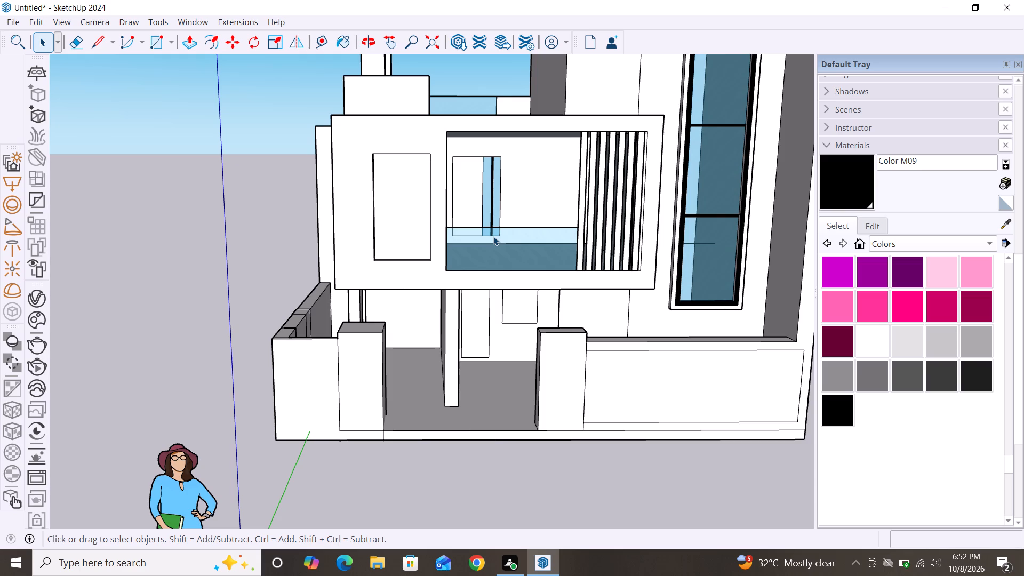
scroll(480, 186, "up", 5)
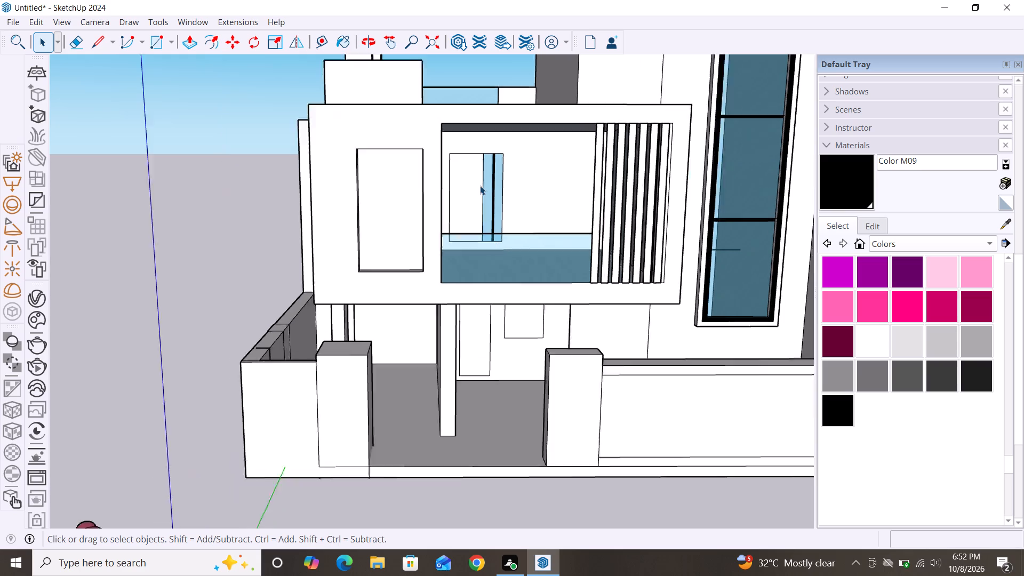
scroll(480, 186, "up", 2)
left_click(473, 186)
key("Delete")
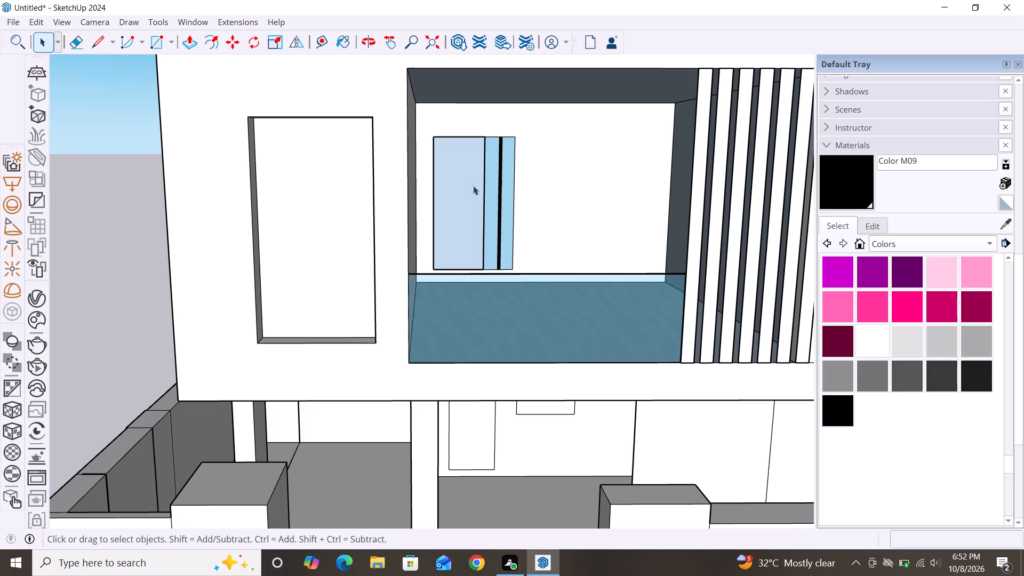
left_click(472, 187)
key("Delete")
scroll(507, 139, "down", 2)
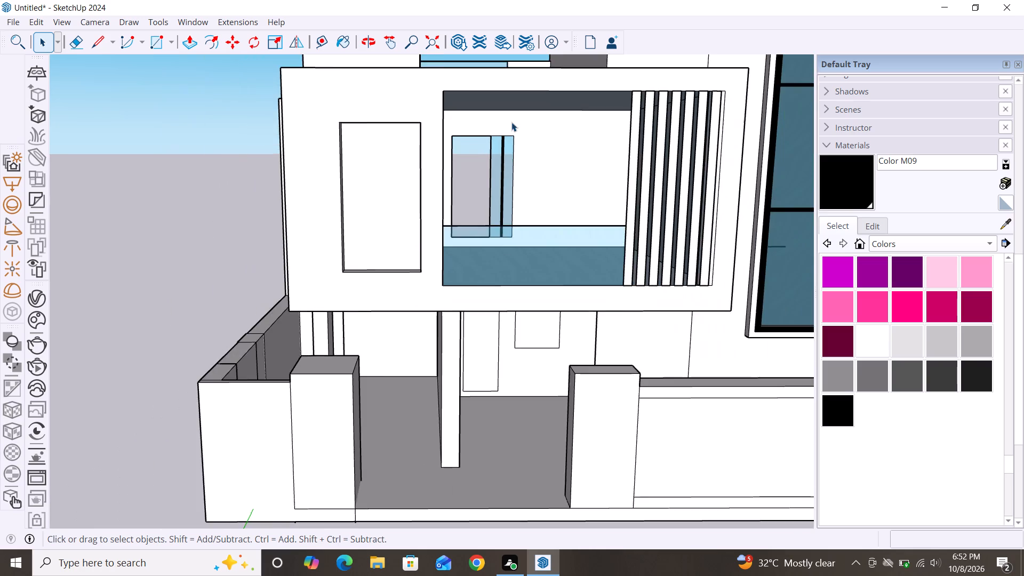
Delete the door and window faces on the ground-floor back wall beneath the balcony, leaving two openings.
scroll(511, 122, "down", 4)
scroll(507, 275, "up", 7)
left_click(479, 277)
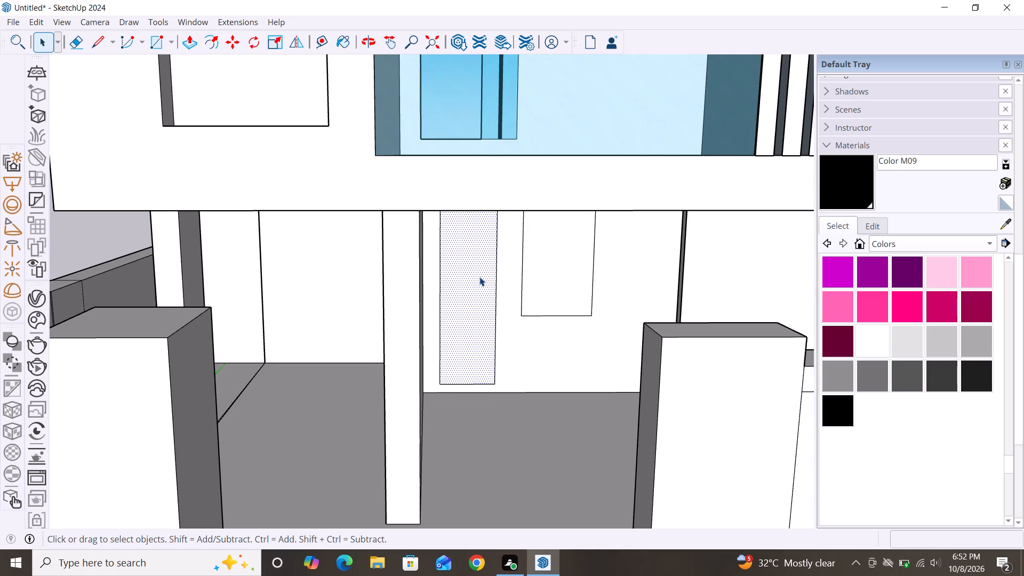
key("Delete")
left_click(479, 277)
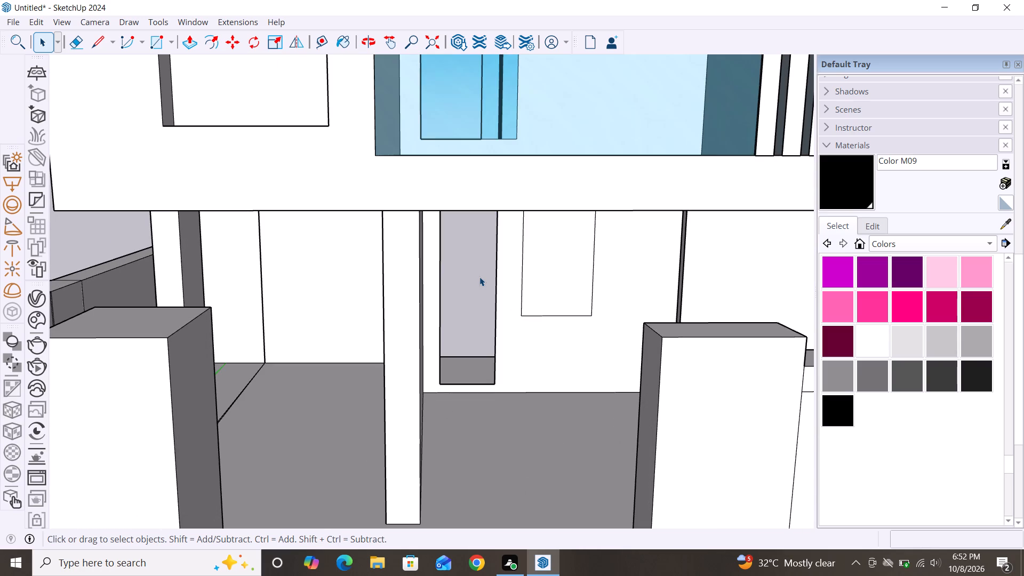
key("Delete")
left_click(556, 279)
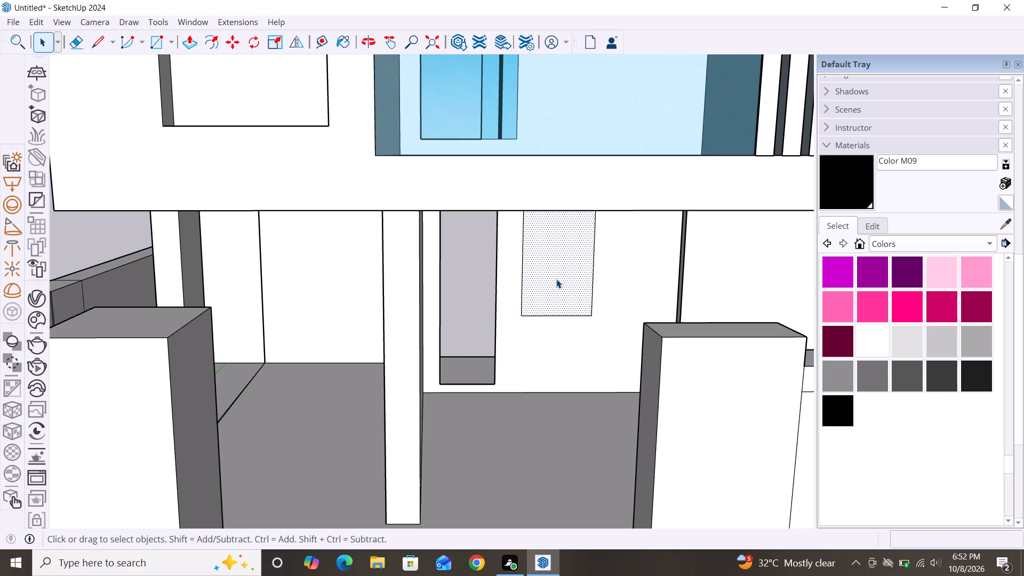
key("Delete")
Examine the ground-floor openings and the balcony from several angles and distances, out to the whole house front.
scroll(566, 252, "down", 6)
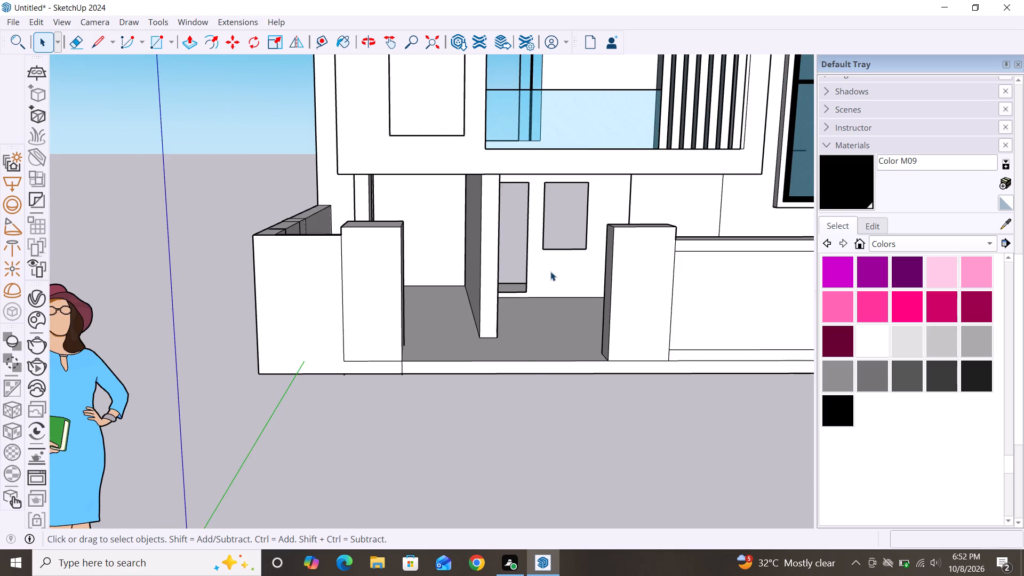
middle_click_drag(550, 271, 553, 303)
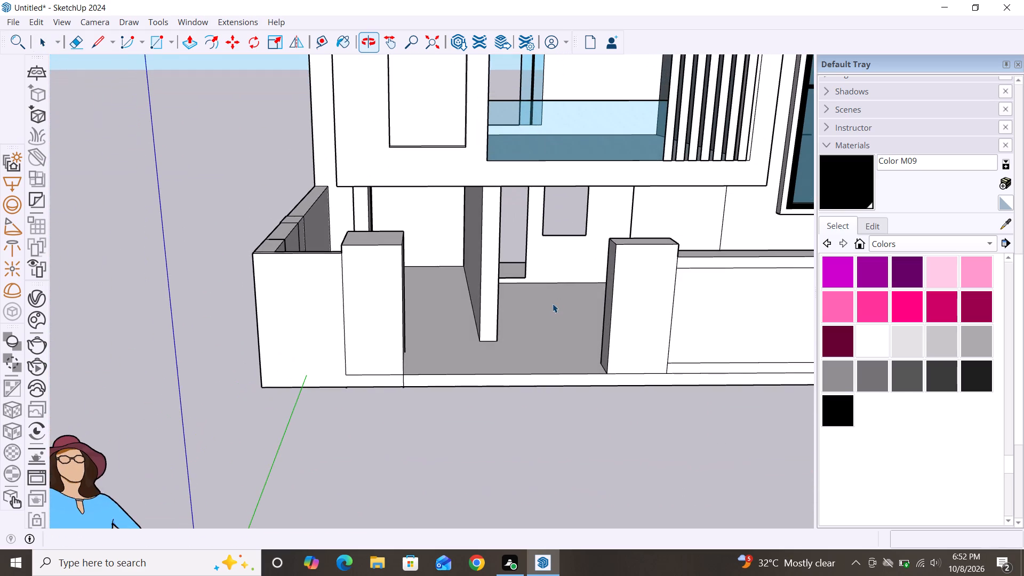
scroll(533, 297, "down", 1)
middle_click_drag(533, 297, 509, 298)
scroll(506, 253, "down", 3)
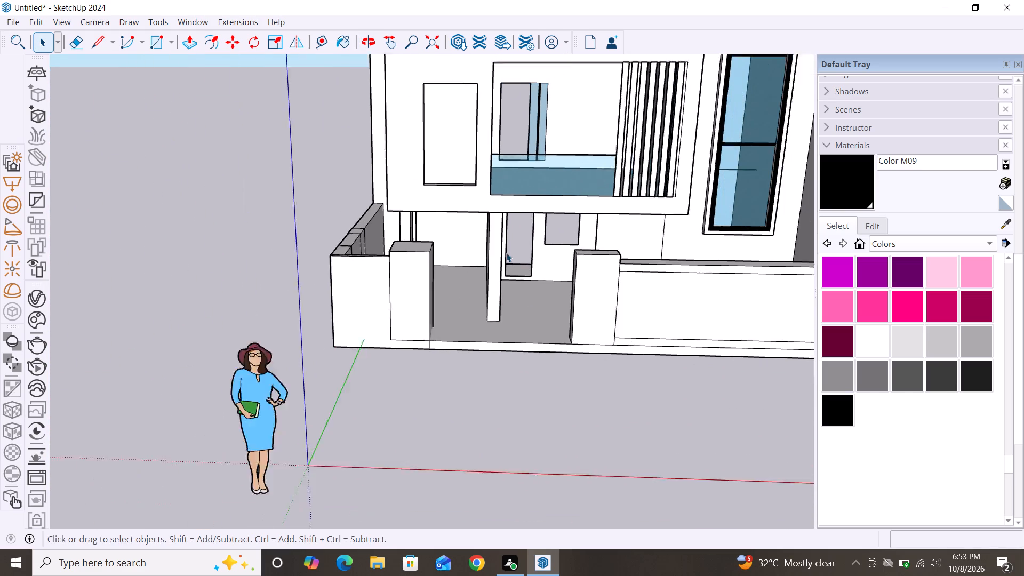
scroll(547, 123, "up", 7)
scroll(548, 120, "down", 2)
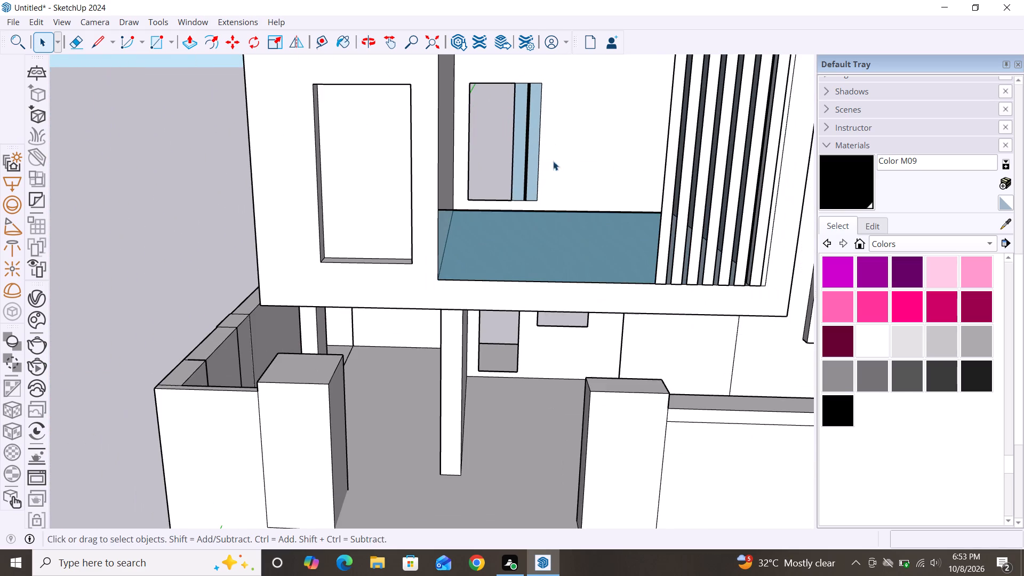
middle_click_drag(547, 198, 546, 157)
scroll(522, 126, "down", 2)
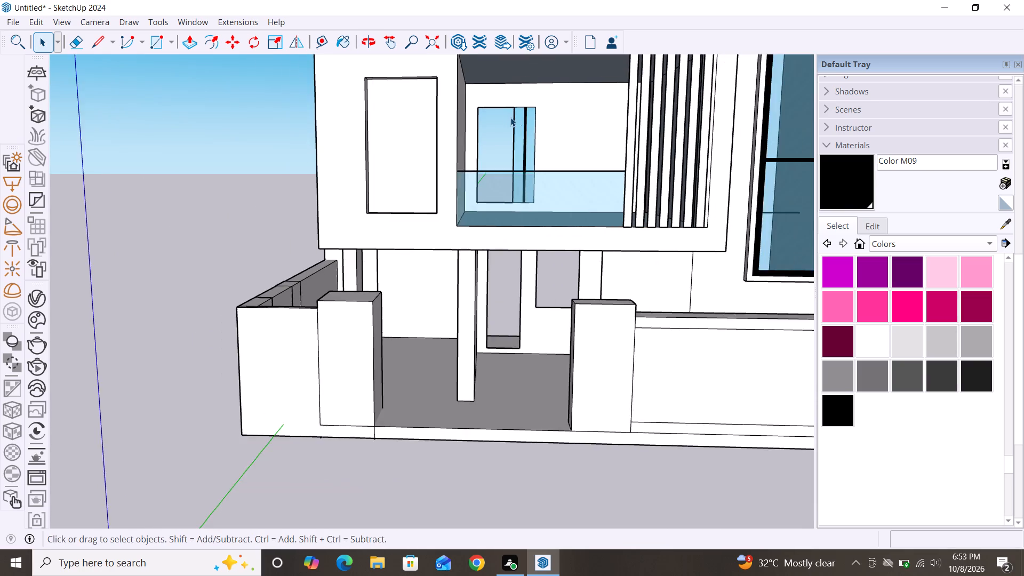
scroll(503, 114, "down", 4)
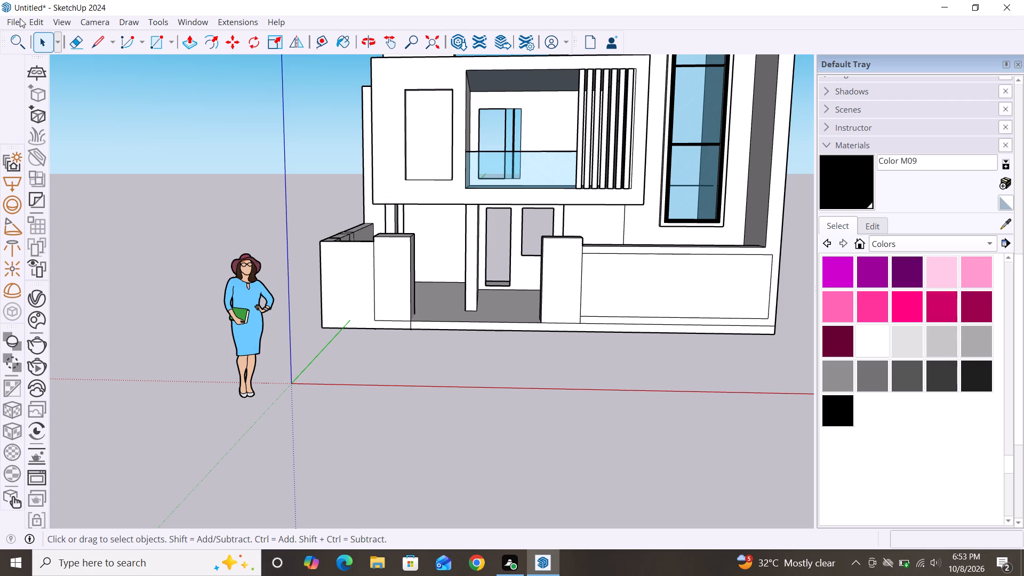
scroll(45, 5, "down", 3)
scroll(347, 284, "down", 4)
scroll(412, 352, "down", 3)
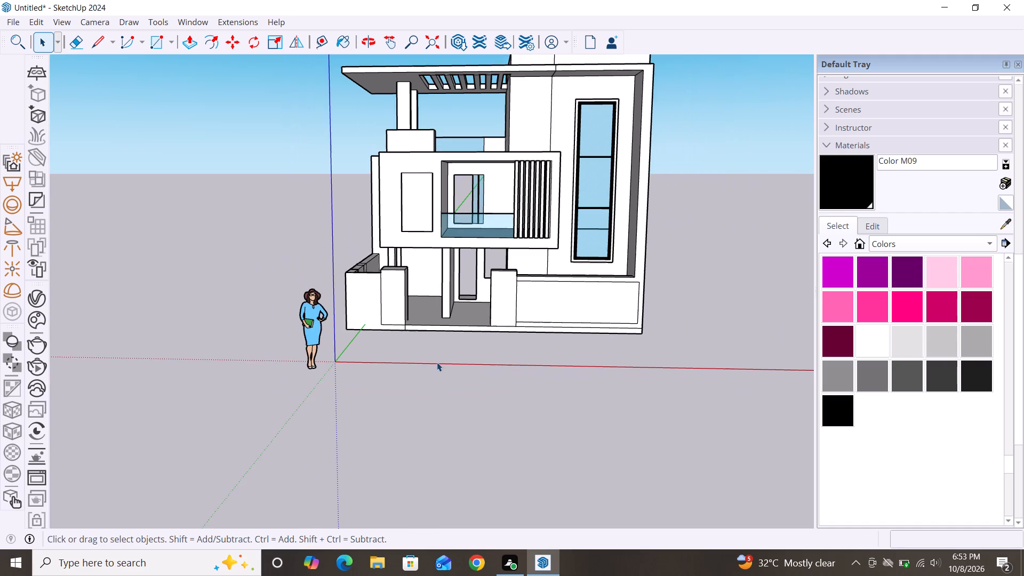
scroll(519, 343, "down", 2)
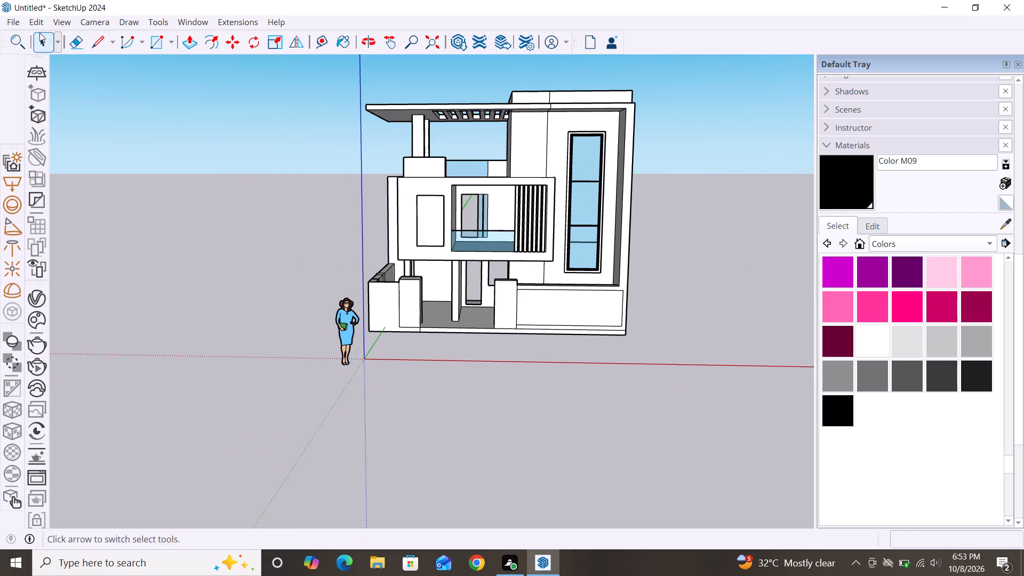
Import the Janela (1) window model from the Downloads folder and place it in the empty space beside the house.
left_click(14, 25)
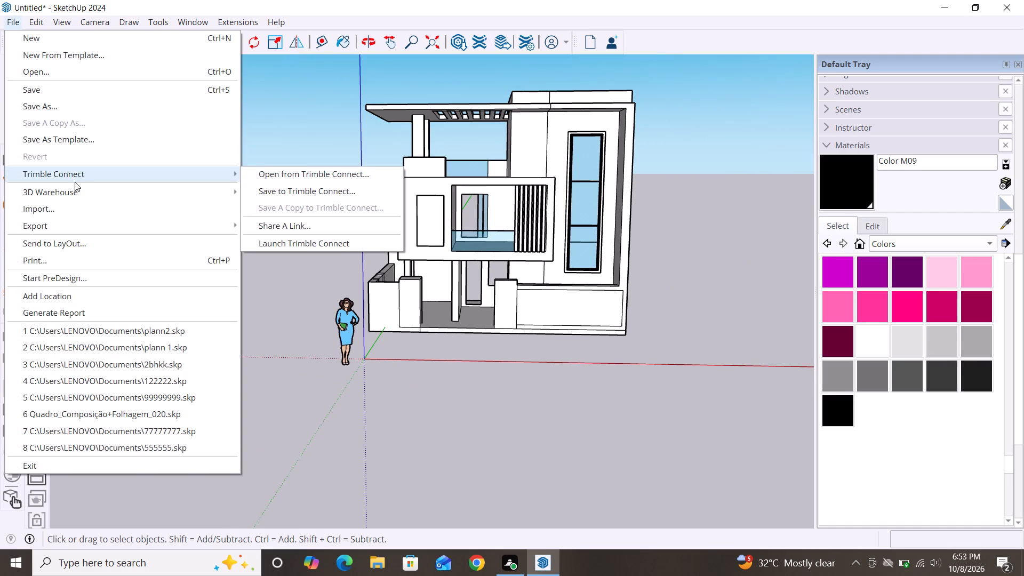
left_click(66, 211)
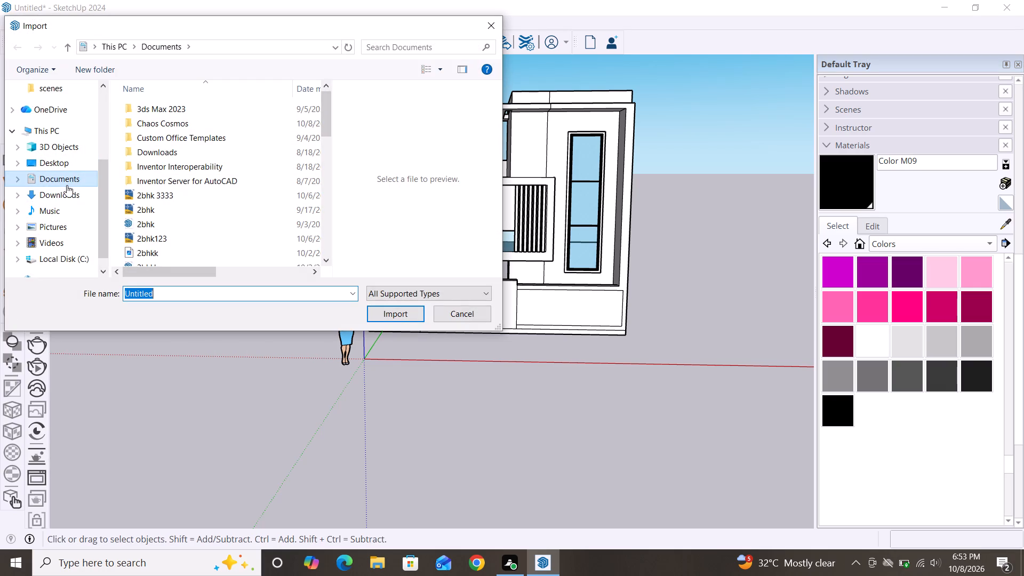
left_click(64, 195)
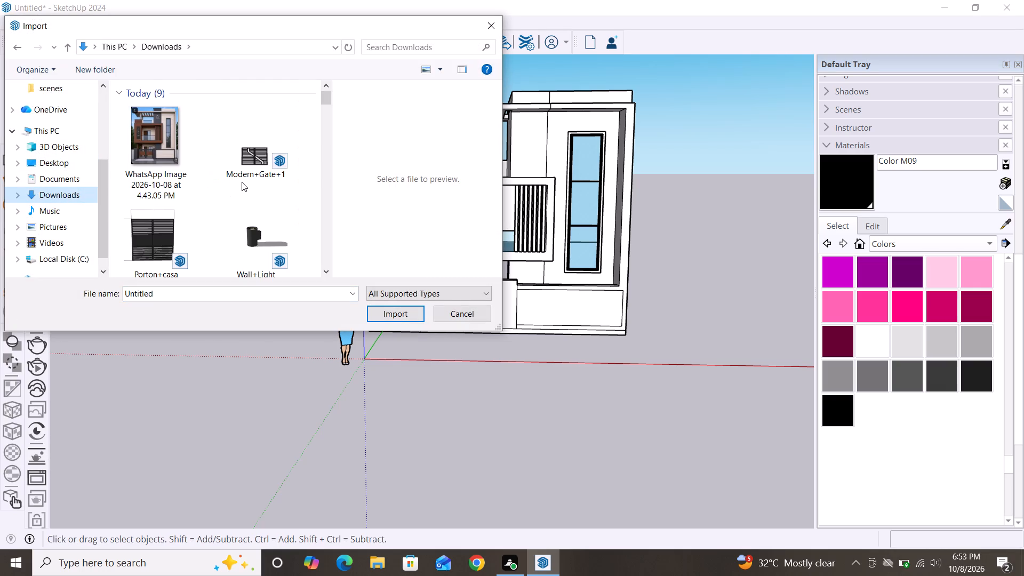
scroll(242, 182, "down", 8)
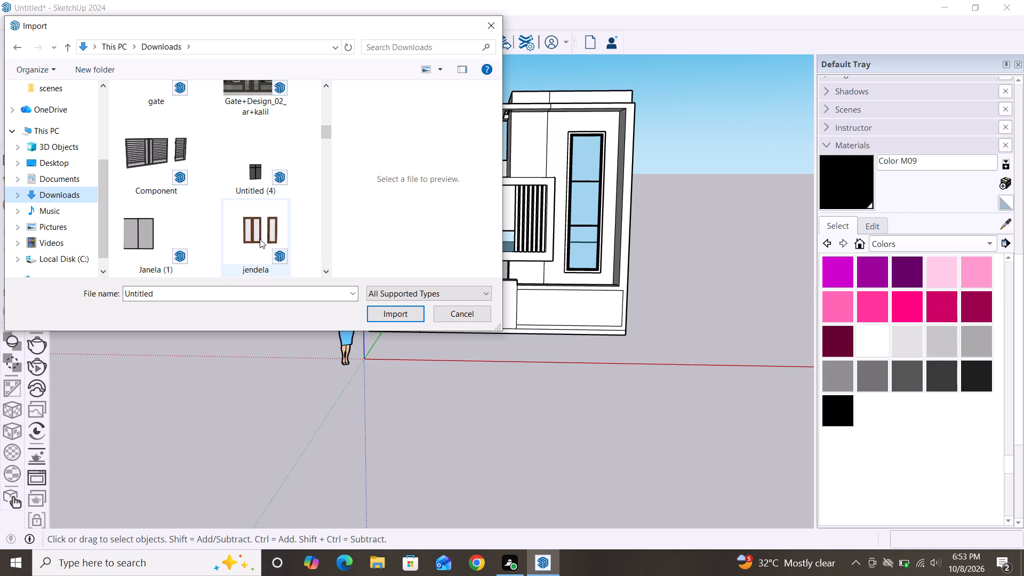
left_click(146, 250)
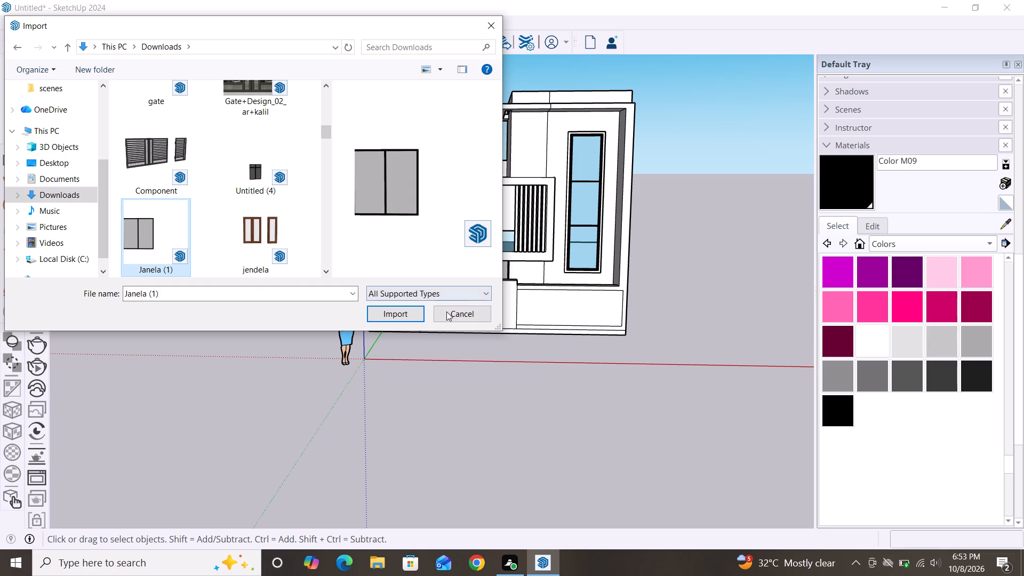
left_click(379, 313)
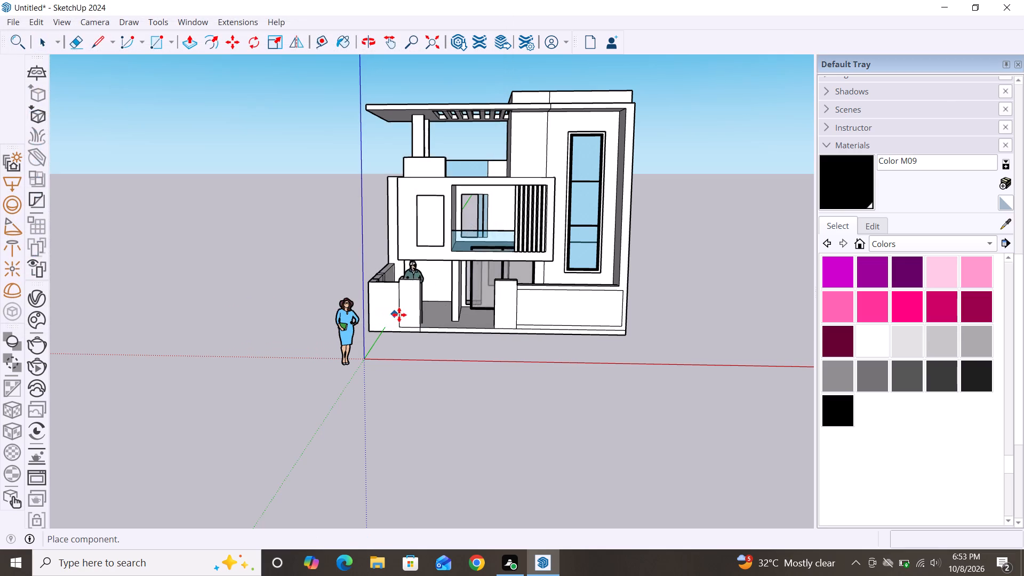
left_click(162, 244)
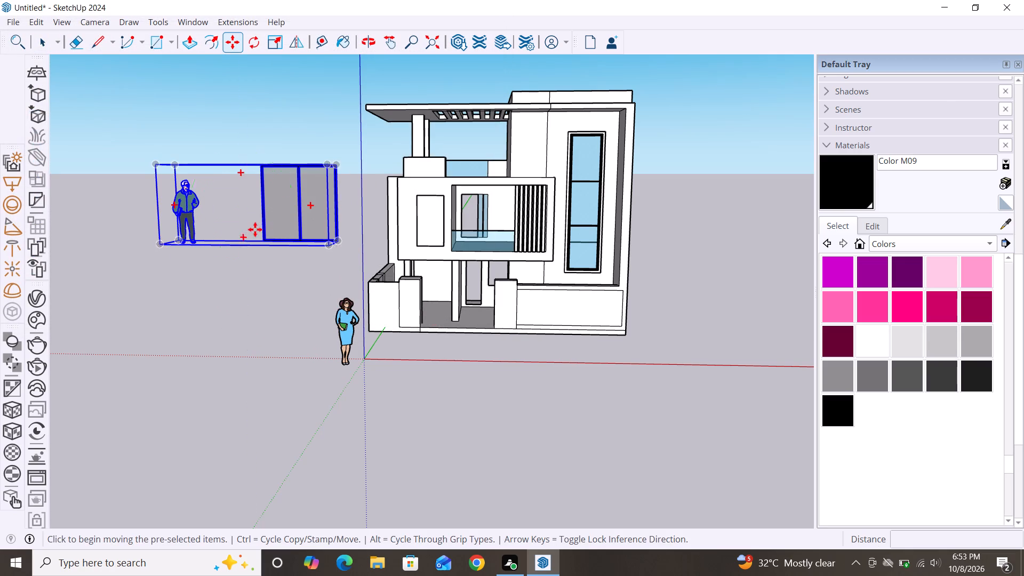
Explode the imported window component so the window and the standing male figure become separate.
right_click(255, 229)
left_click(208, 263)
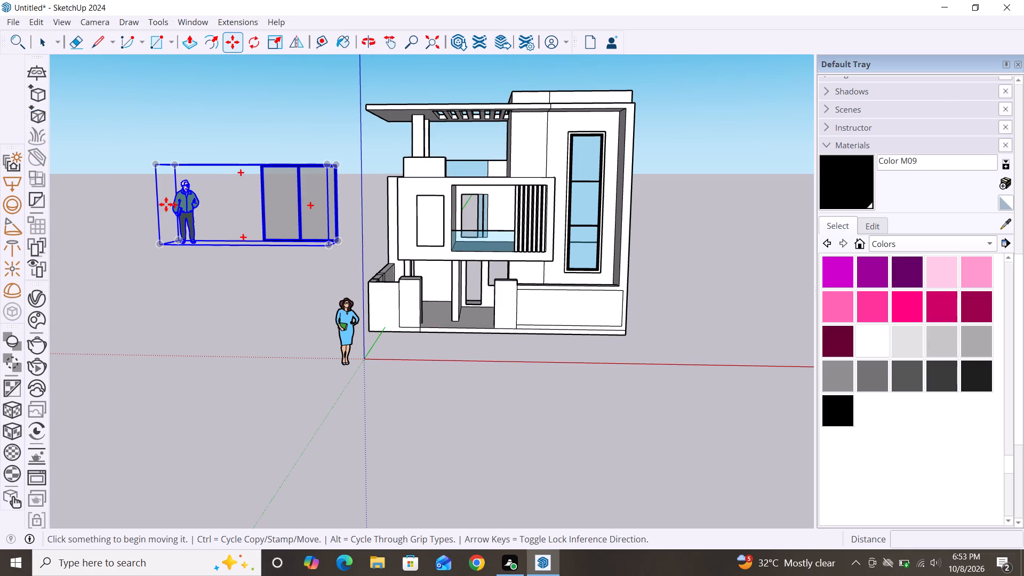
right_click(167, 208)
left_click(204, 283)
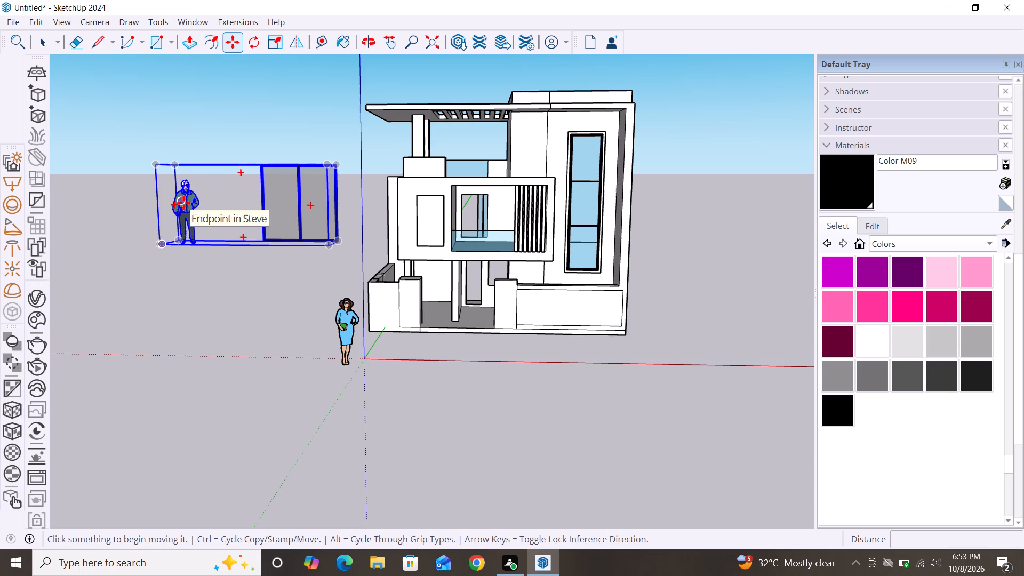
key("space")
left_click(190, 211)
right_click(214, 191)
left_click(227, 260)
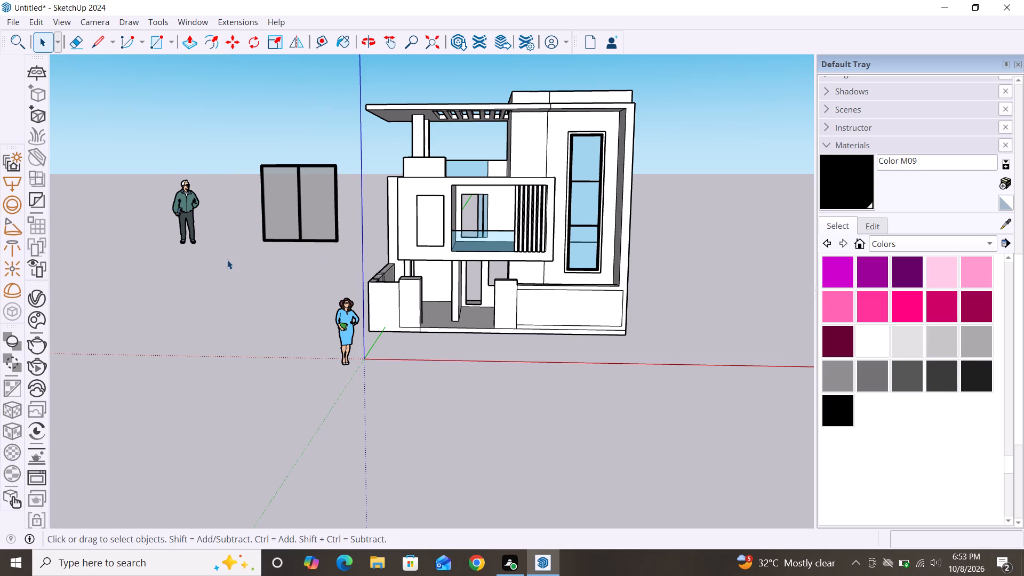
left_click(180, 216)
right_click(185, 215)
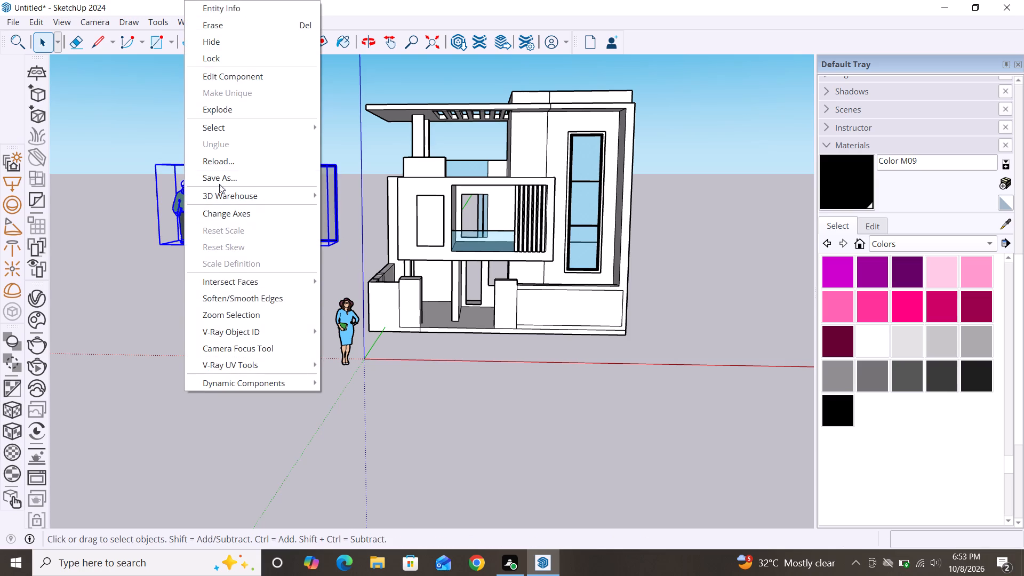
left_click(248, 113)
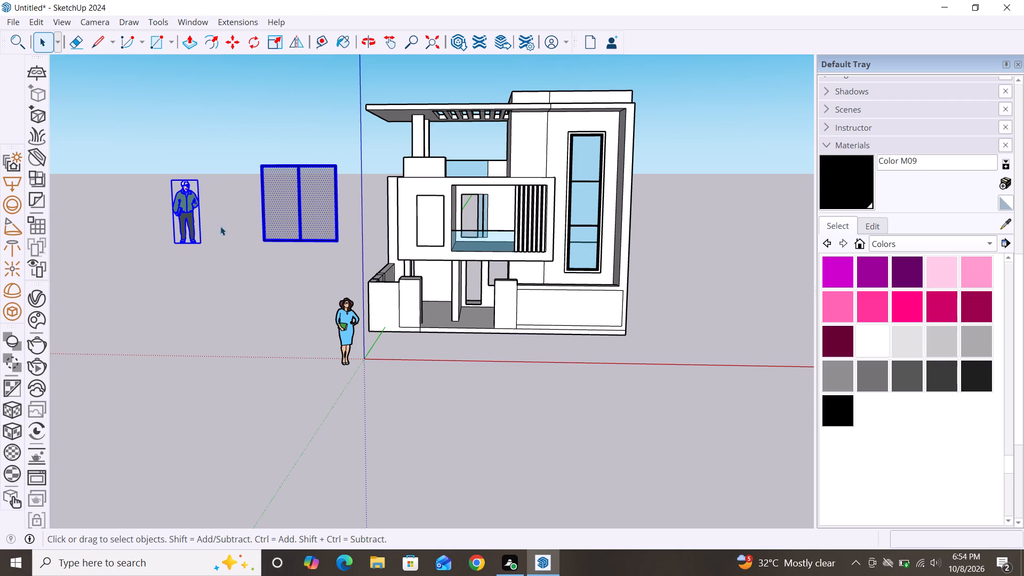
Delete the standing male figure that was imported with the window.
left_click(197, 244)
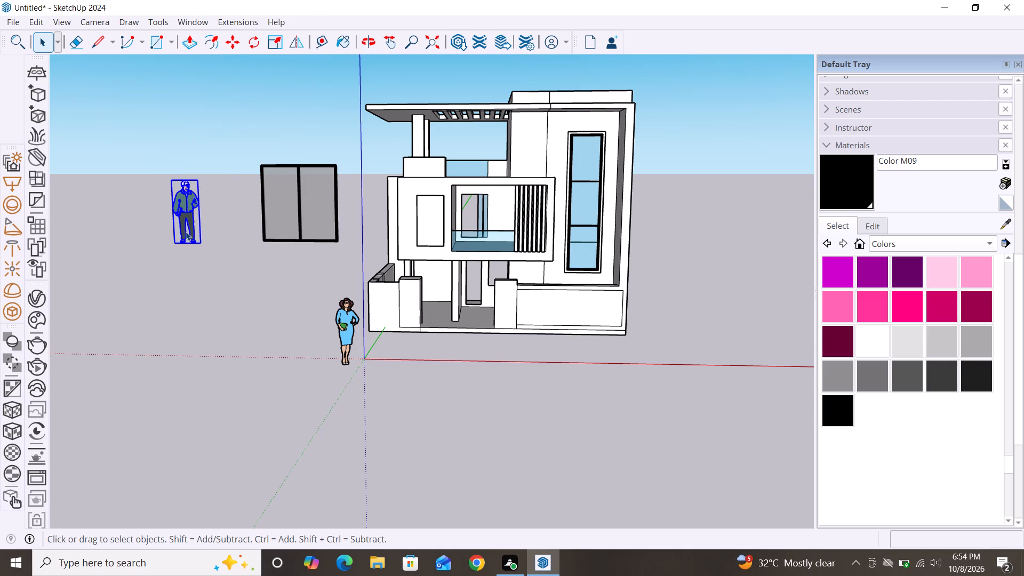
key("Delete")
Select the whole imported two-pane window and move it about 7' 7 1/8" to a free spot beside the house.
left_click(303, 219)
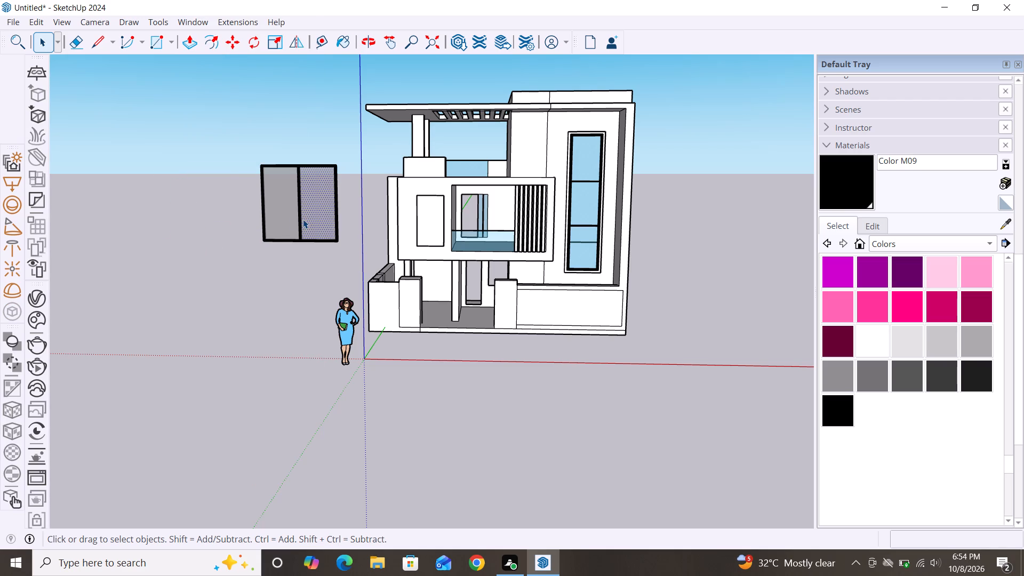
left_click(254, 260)
left_click(269, 236)
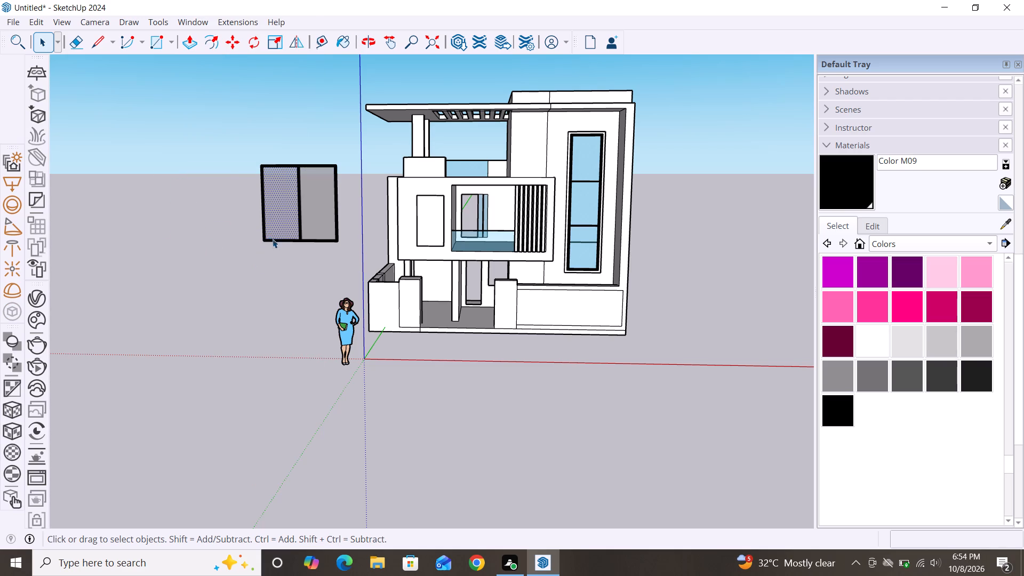
left_click(292, 271)
left_click(299, 219)
left_click(297, 263)
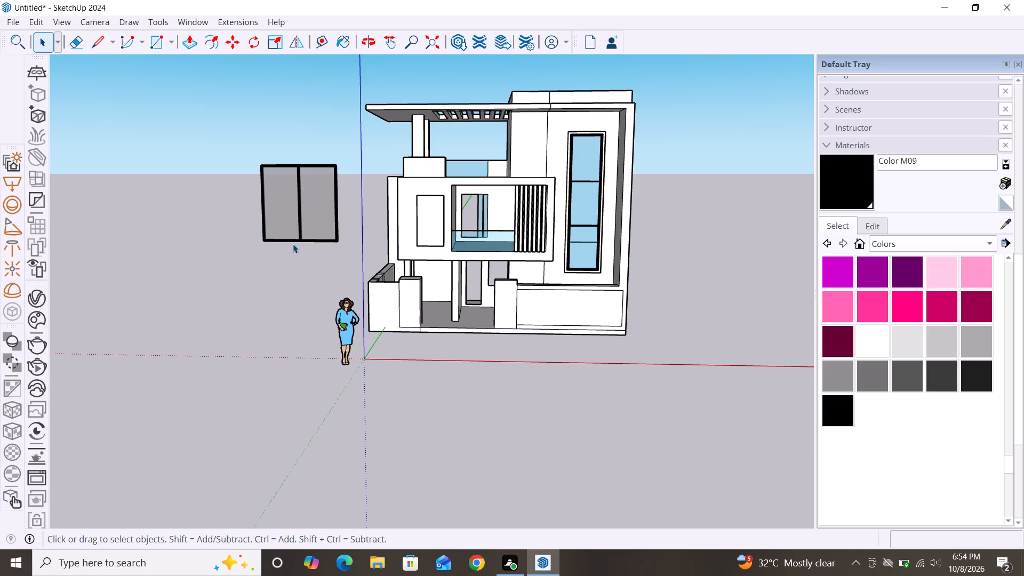
double_click(293, 244)
scroll(325, 228, "up", 6)
left_click_drag(364, 95, 210, 160)
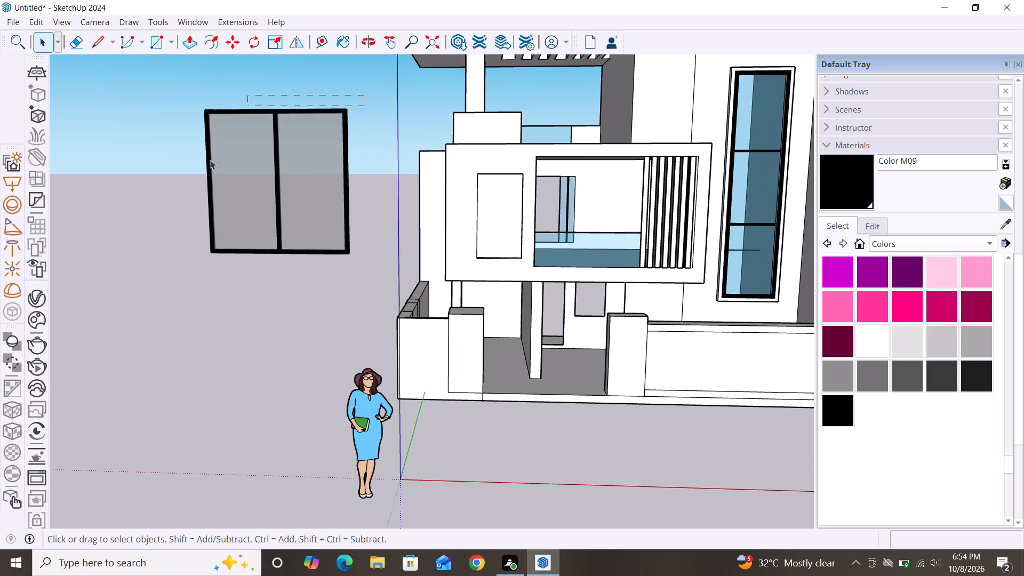
left_click_drag(210, 160, 197, 320)
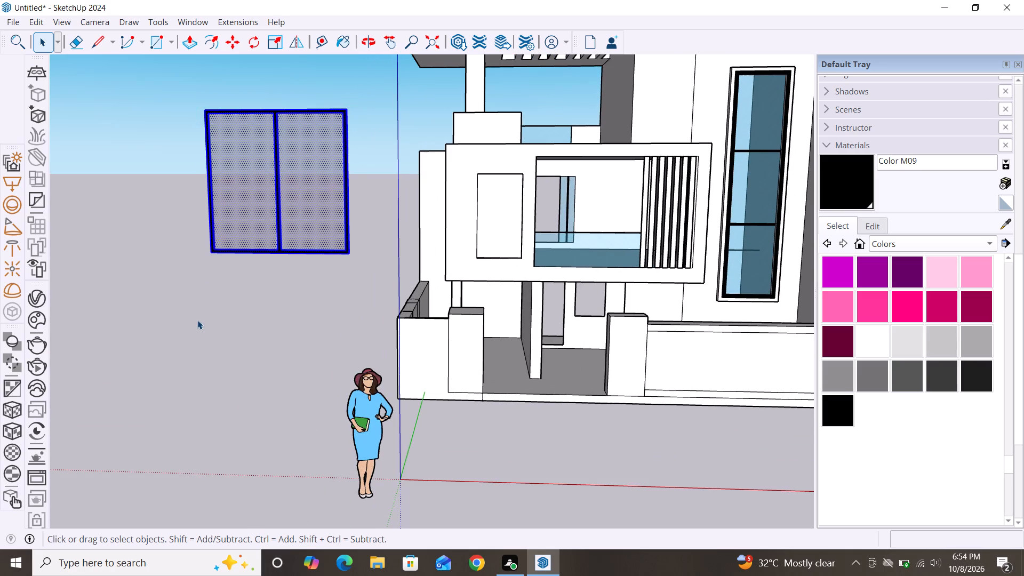
scroll(282, 342, "down", 2)
scroll(357, 341, "down", 3)
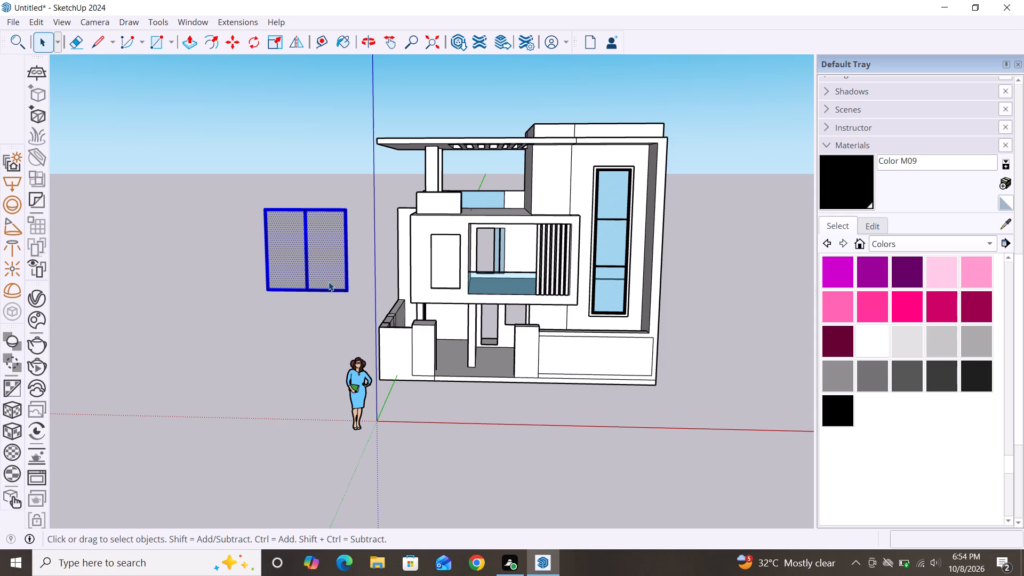
key("m")
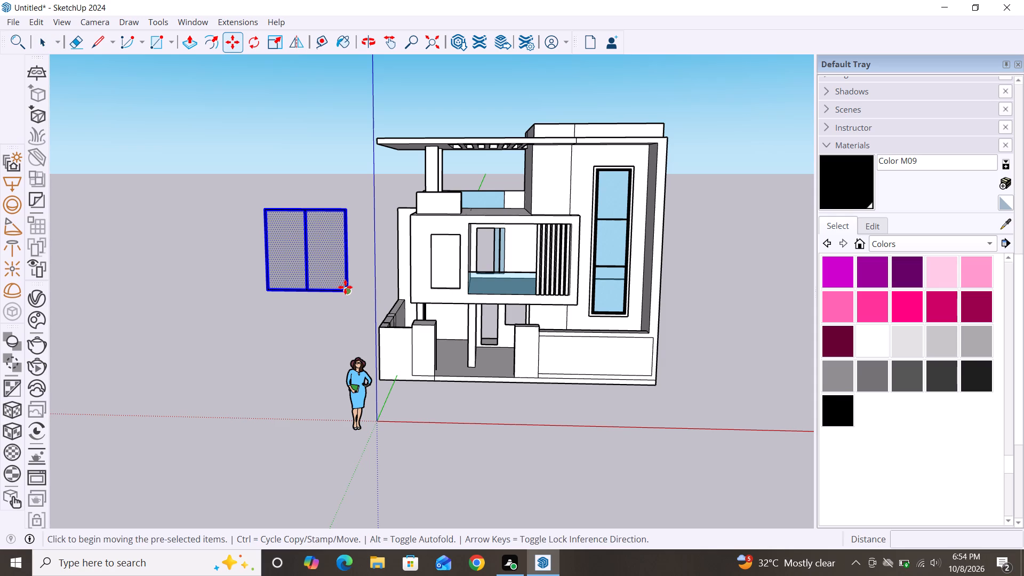
left_click(345, 287)
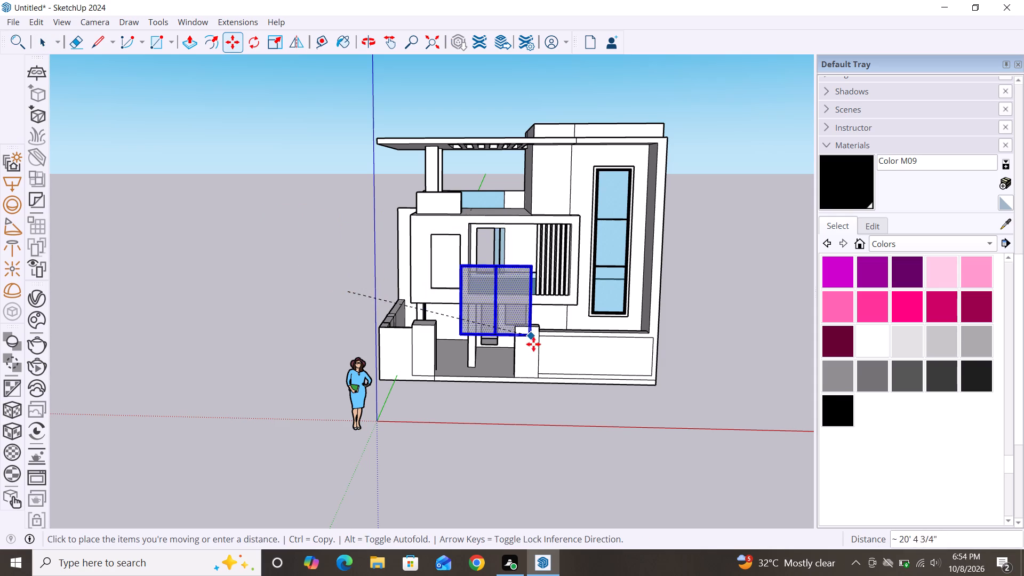
scroll(533, 344, "up", 11)
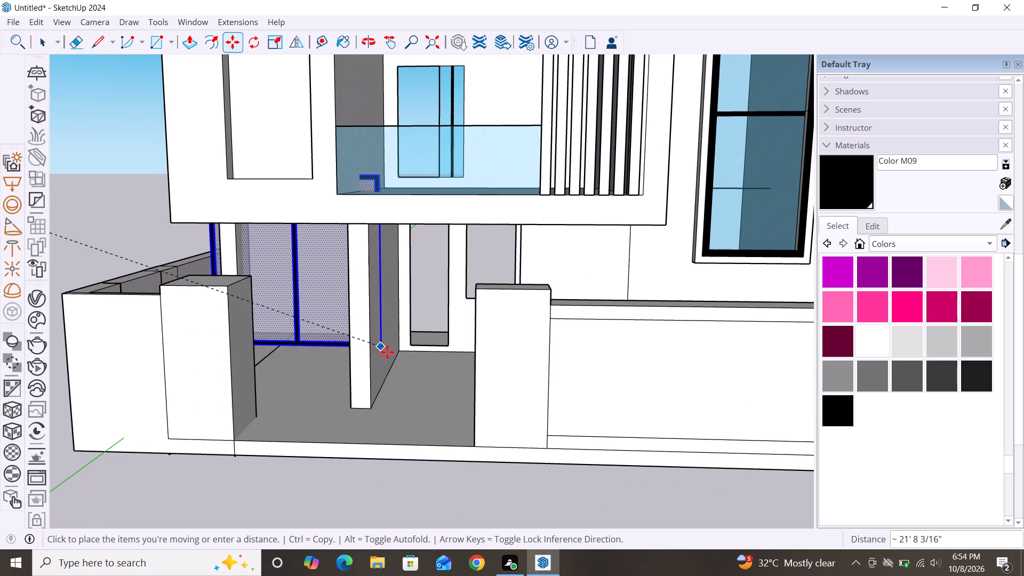
scroll(478, 231, "down", 9)
scroll(531, 190, "down", 4)
left_click(252, 218)
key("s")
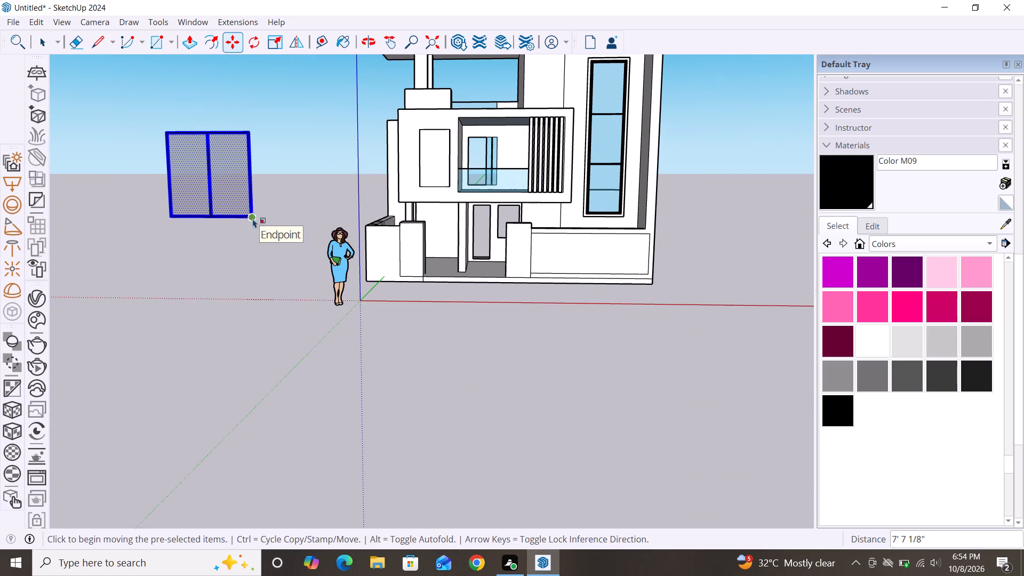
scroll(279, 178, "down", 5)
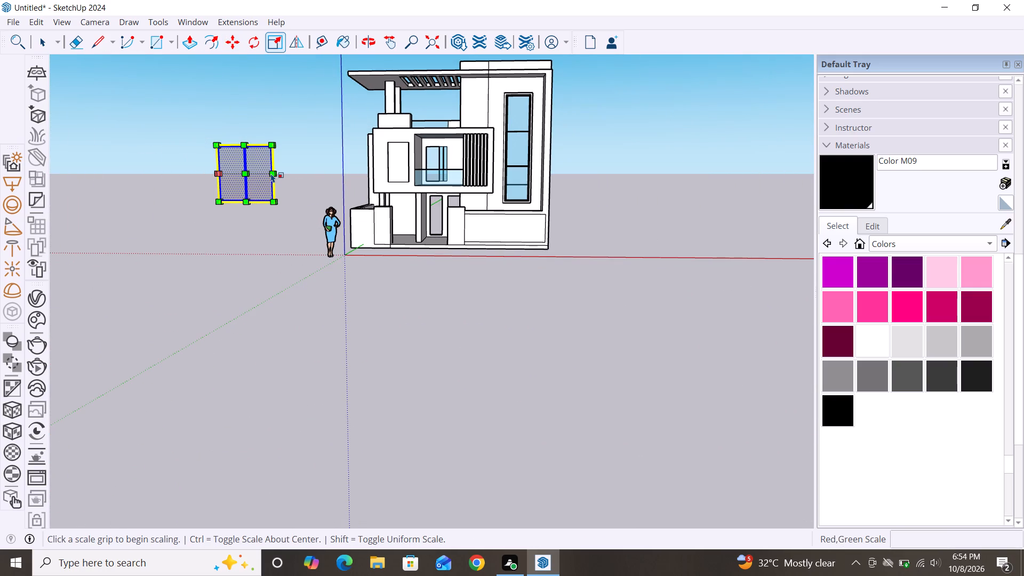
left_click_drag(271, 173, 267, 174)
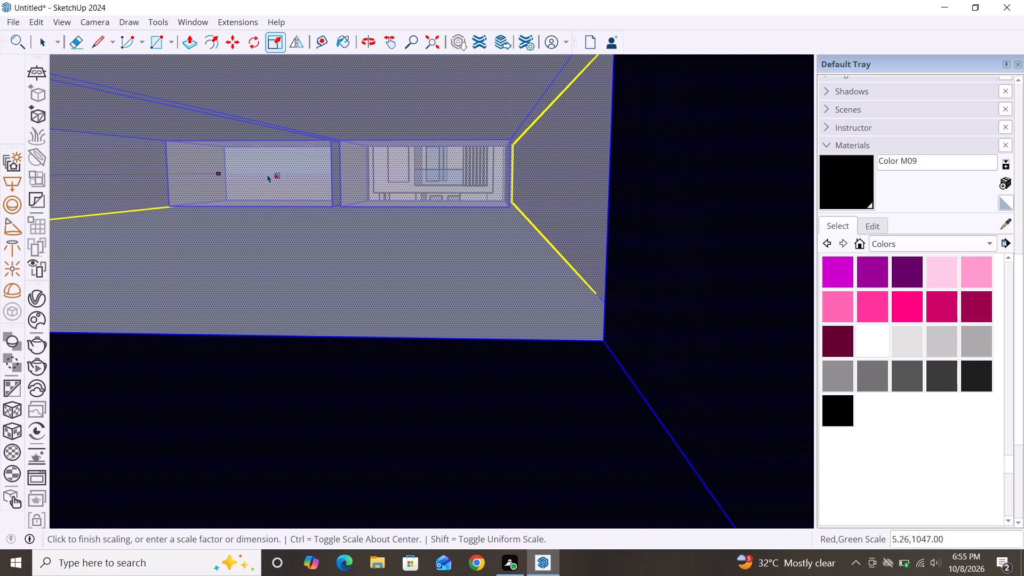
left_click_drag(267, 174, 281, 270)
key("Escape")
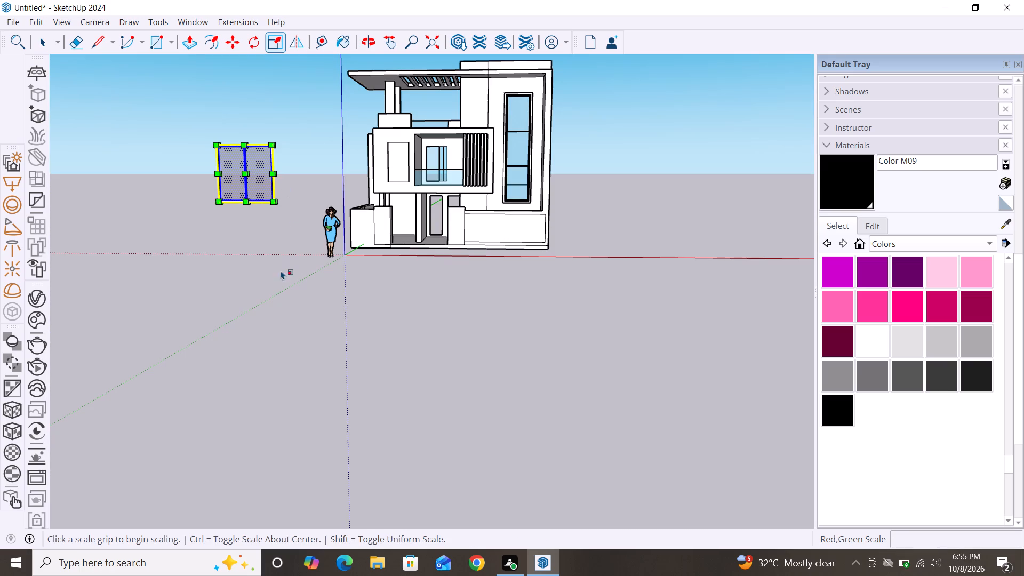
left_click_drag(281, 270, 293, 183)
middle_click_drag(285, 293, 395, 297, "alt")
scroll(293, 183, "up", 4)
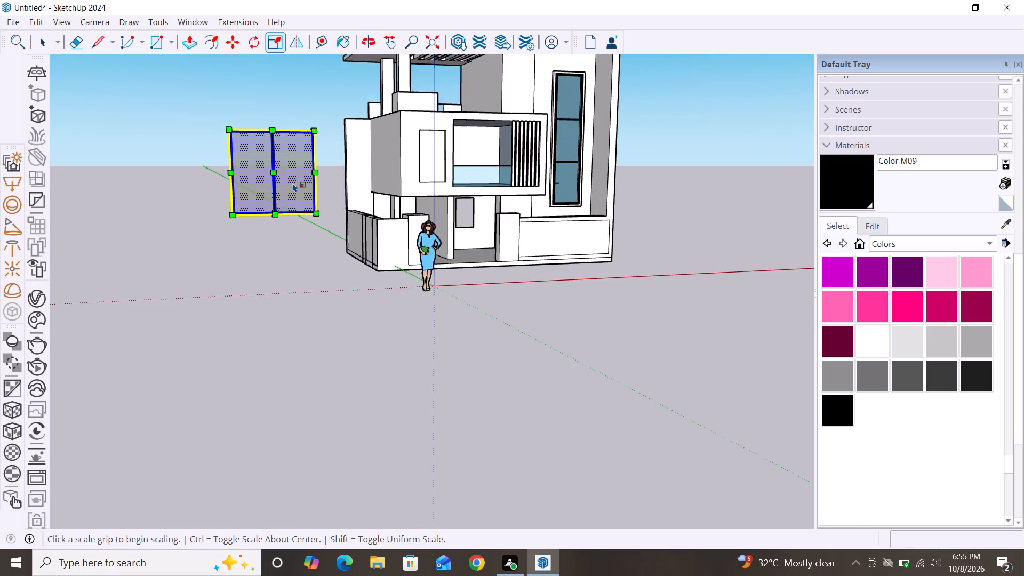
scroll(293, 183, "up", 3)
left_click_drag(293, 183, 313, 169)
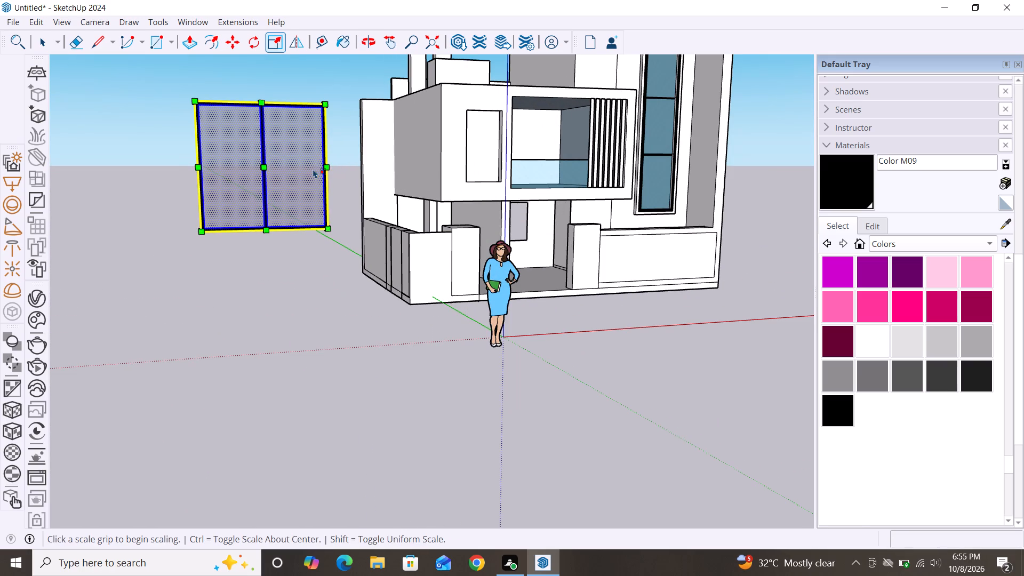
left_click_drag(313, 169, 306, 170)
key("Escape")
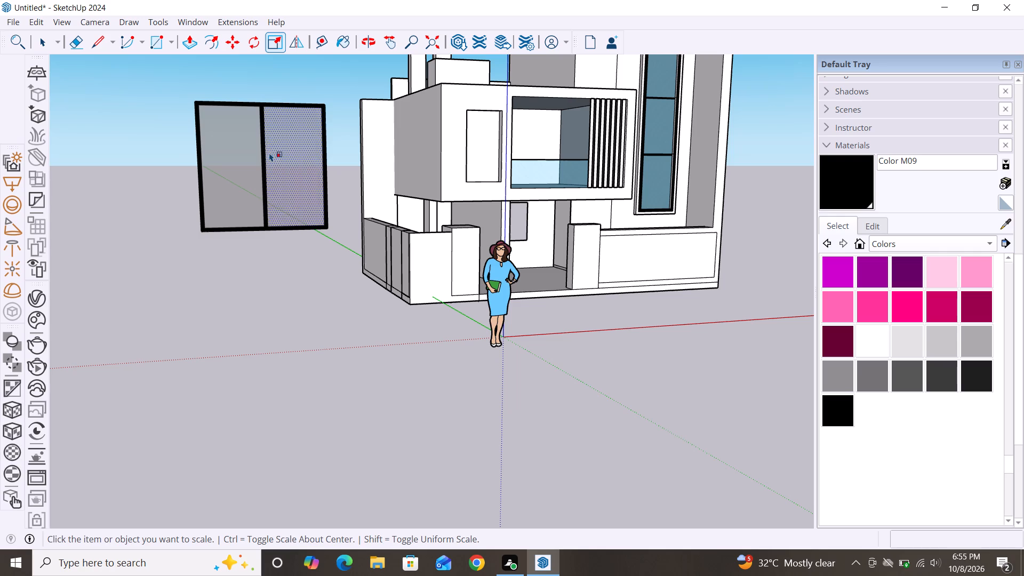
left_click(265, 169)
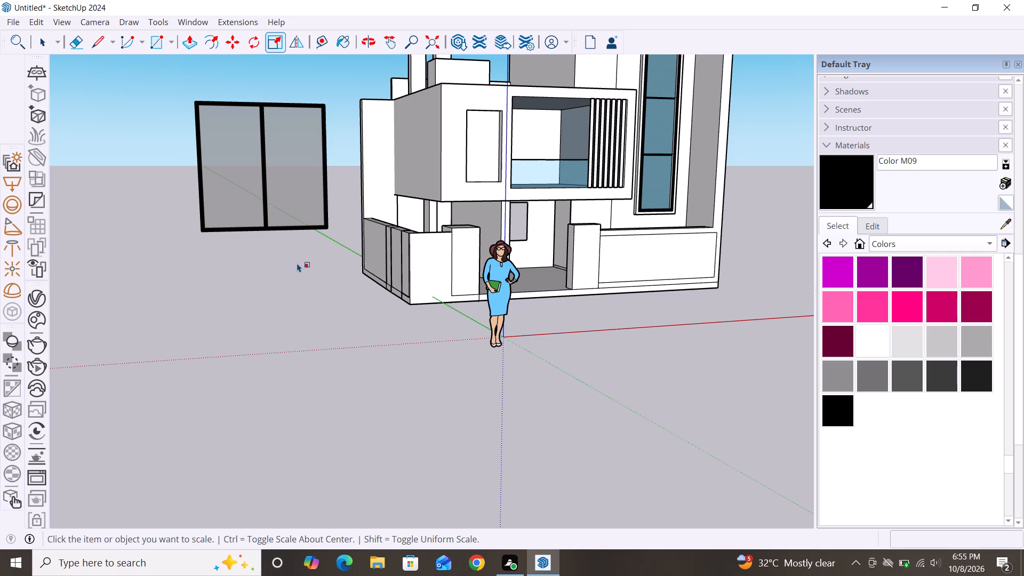
Select the whole imported two-pane window beside the house and scale down its height with a green-blue scale.
key("space")
left_click_drag(179, 95, 341, 266)
key("s")
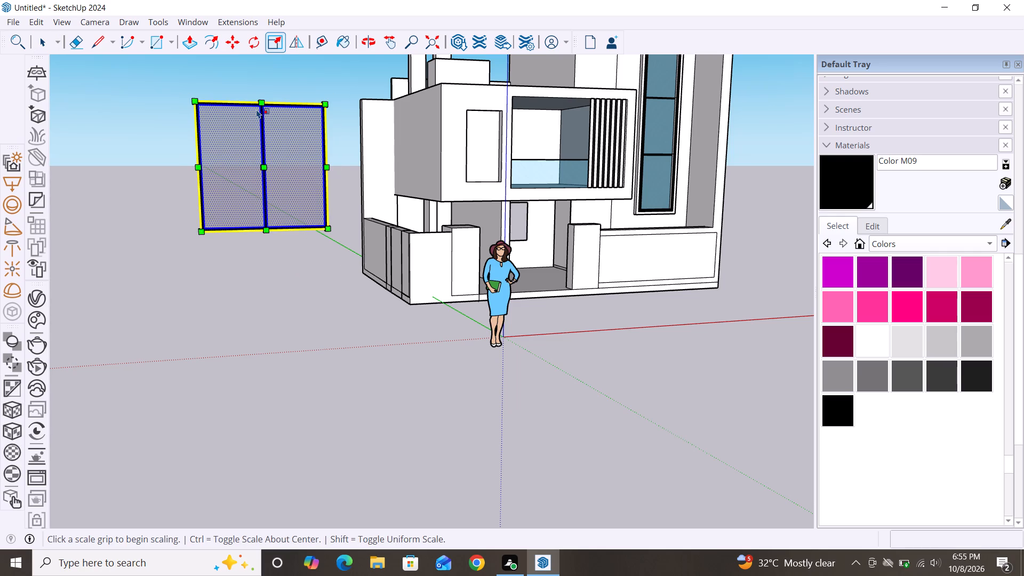
left_click_drag(261, 100, 270, 157)
double_click(270, 157)
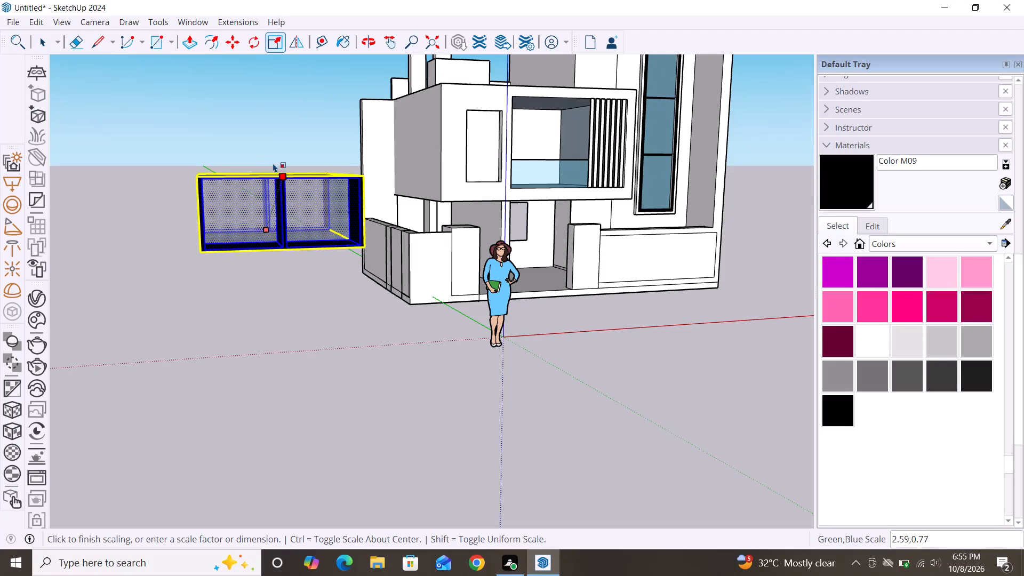
key("Escape")
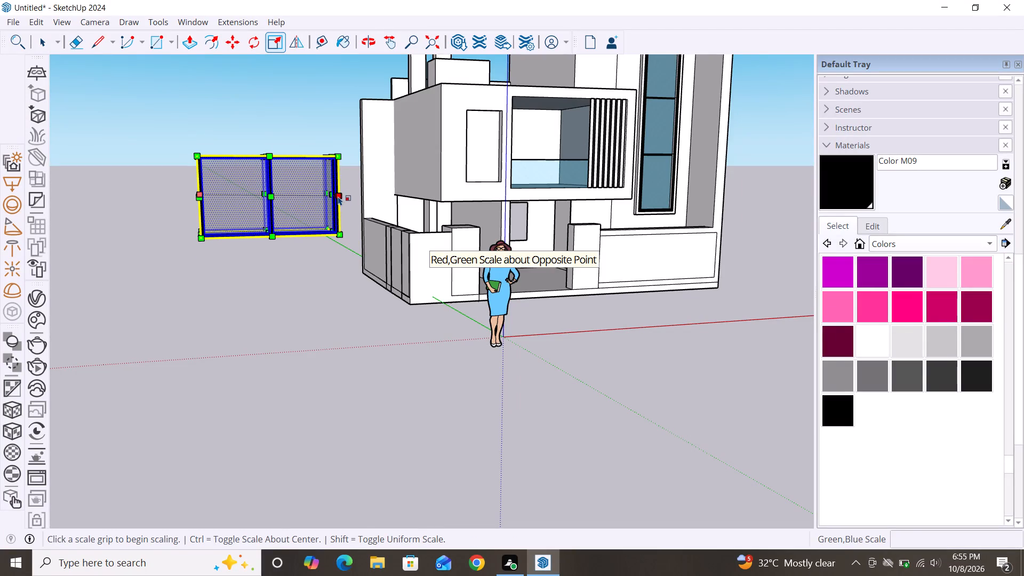
Scale the window to about 0.62 of its width along red, and thin its depth along green.
left_click_drag(338, 196, 294, 199)
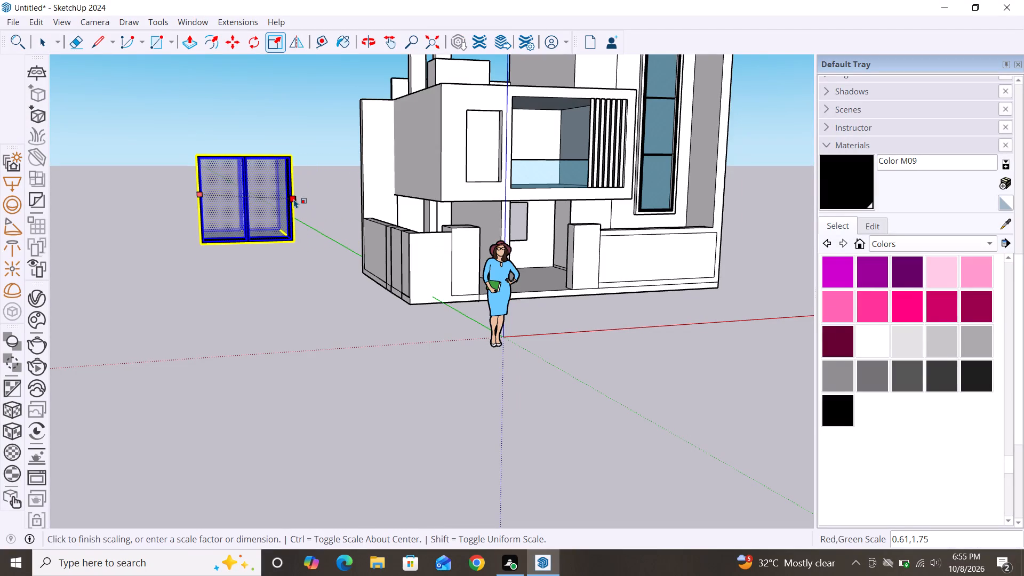
left_click_drag(294, 199, 293, 198)
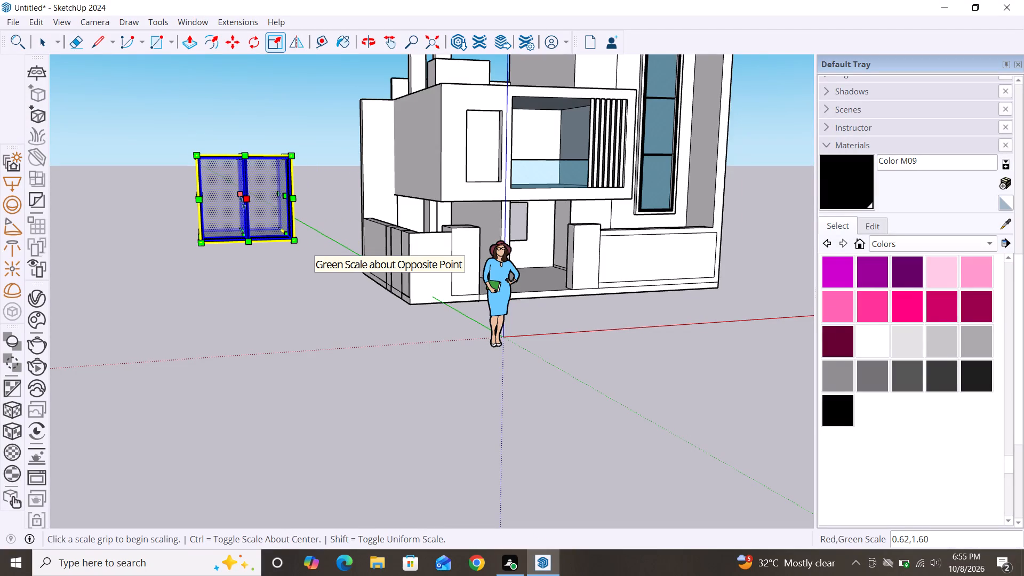
left_click_drag(247, 204, 243, 193)
key("space")
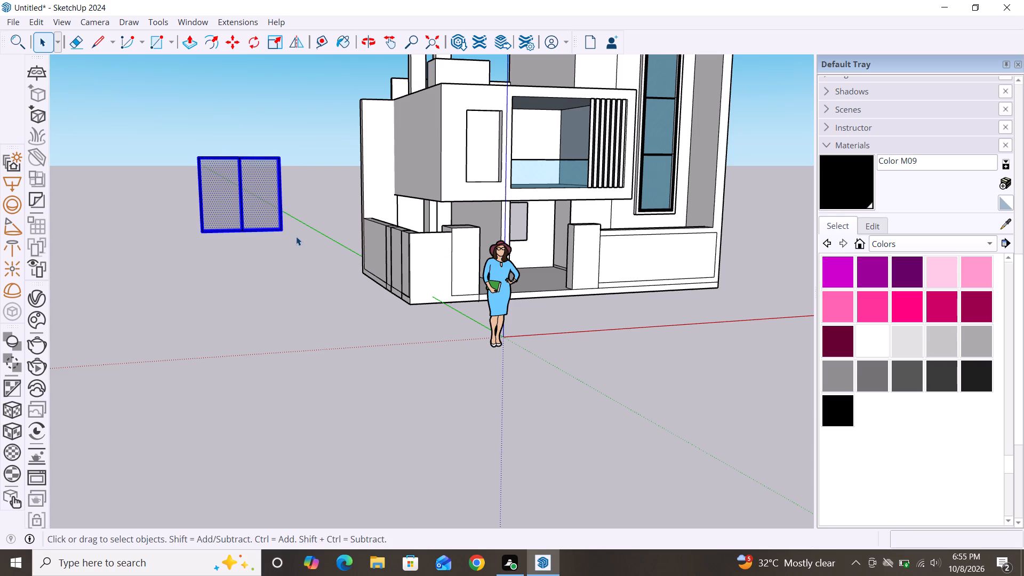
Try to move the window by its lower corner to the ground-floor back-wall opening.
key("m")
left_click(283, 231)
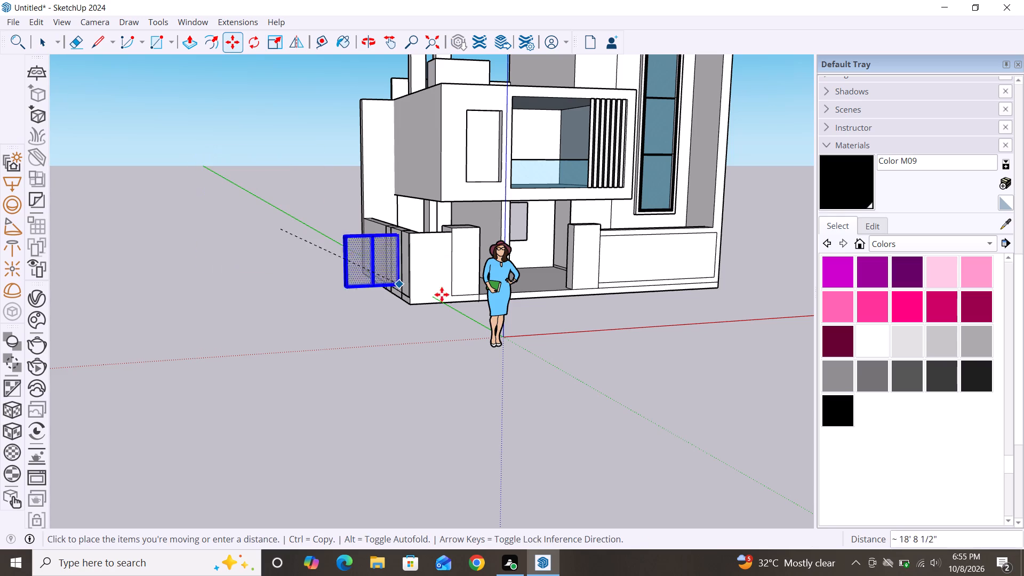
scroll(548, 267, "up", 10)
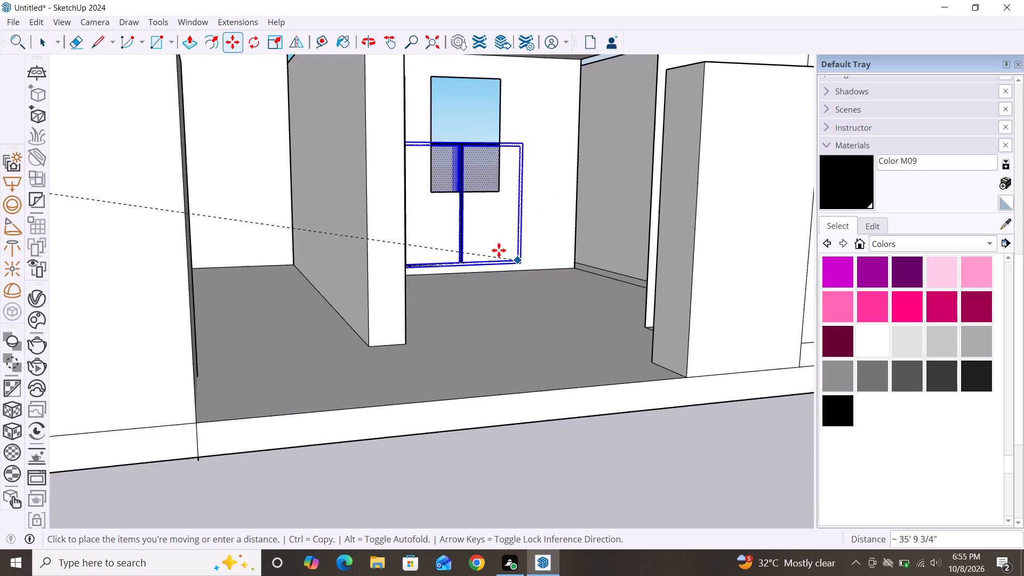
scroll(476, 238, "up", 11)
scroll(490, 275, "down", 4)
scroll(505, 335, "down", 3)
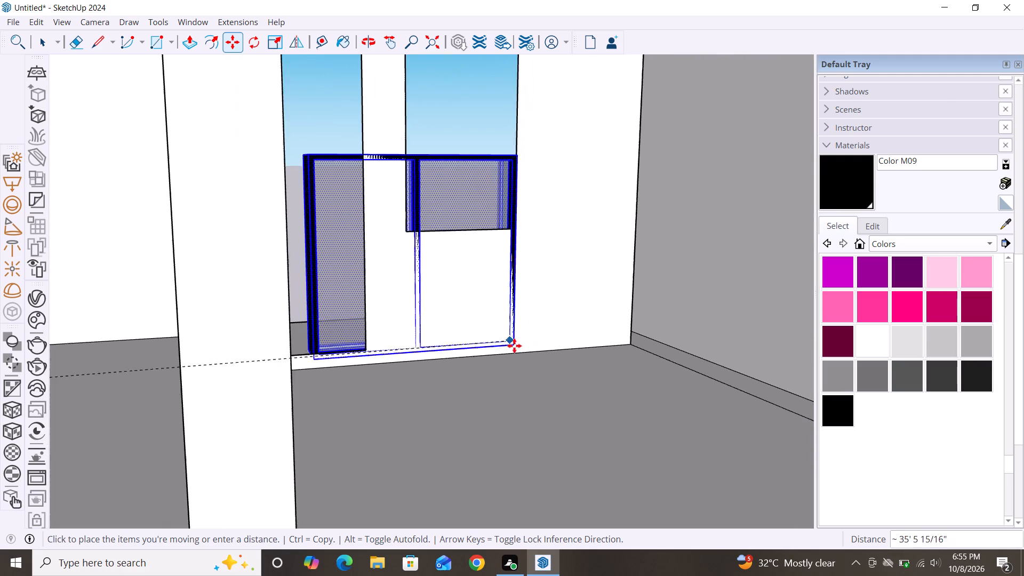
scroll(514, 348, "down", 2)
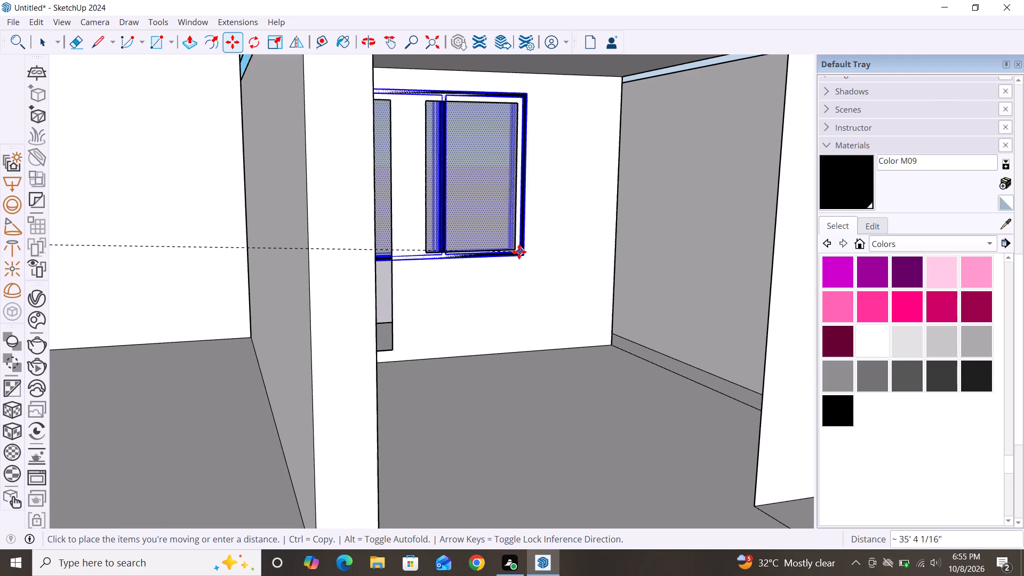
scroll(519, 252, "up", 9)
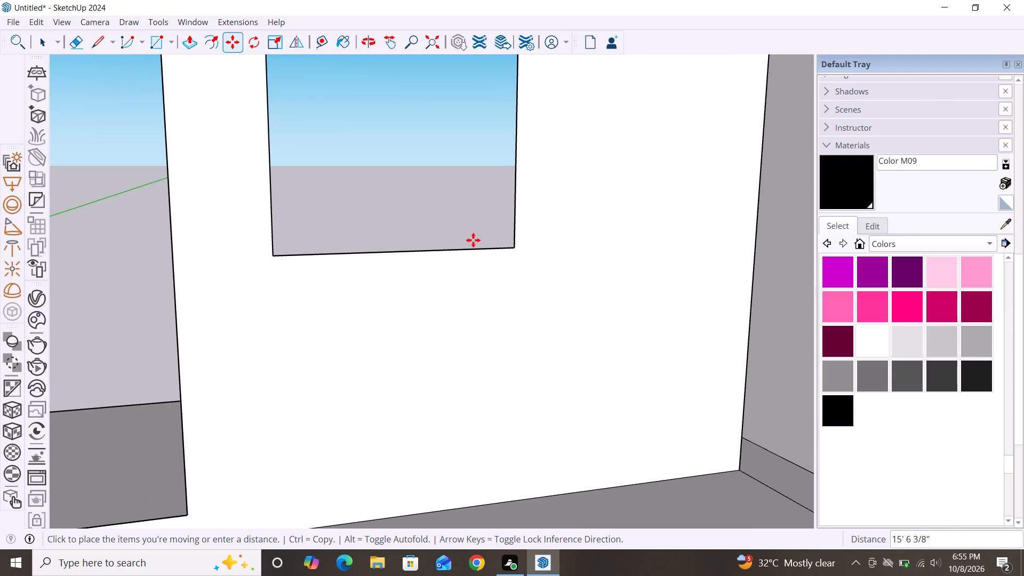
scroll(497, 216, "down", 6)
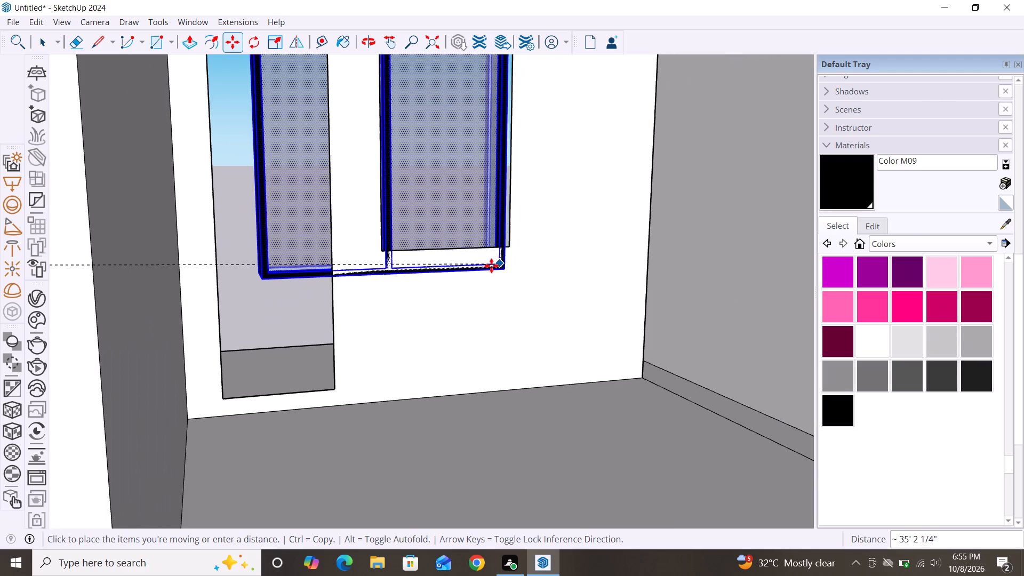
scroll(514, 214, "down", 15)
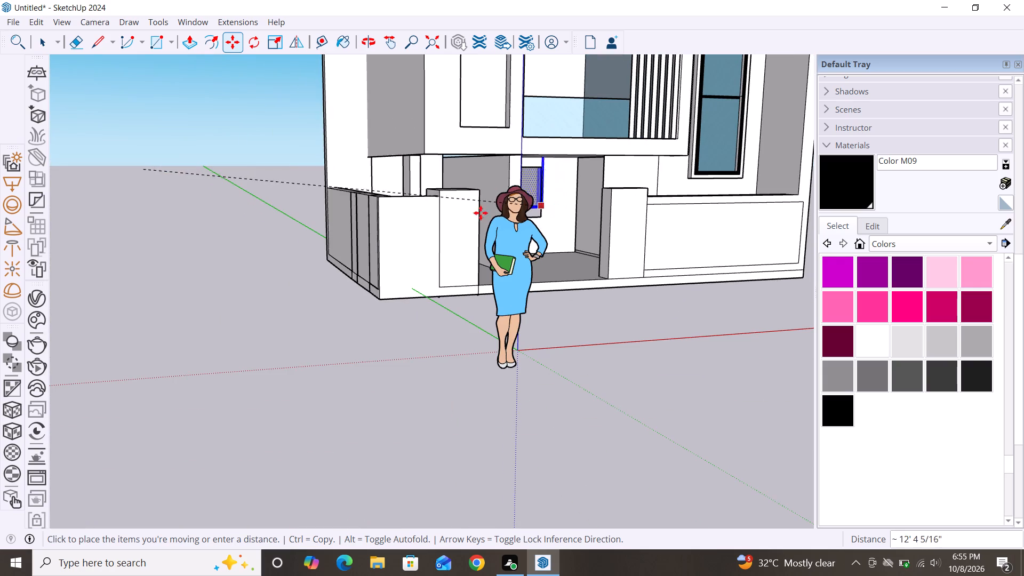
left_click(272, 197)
Move the window by its lower corner about 32' 2 11/16" onto the ground-floor back-wall window opening.
scroll(280, 204, "up", 8)
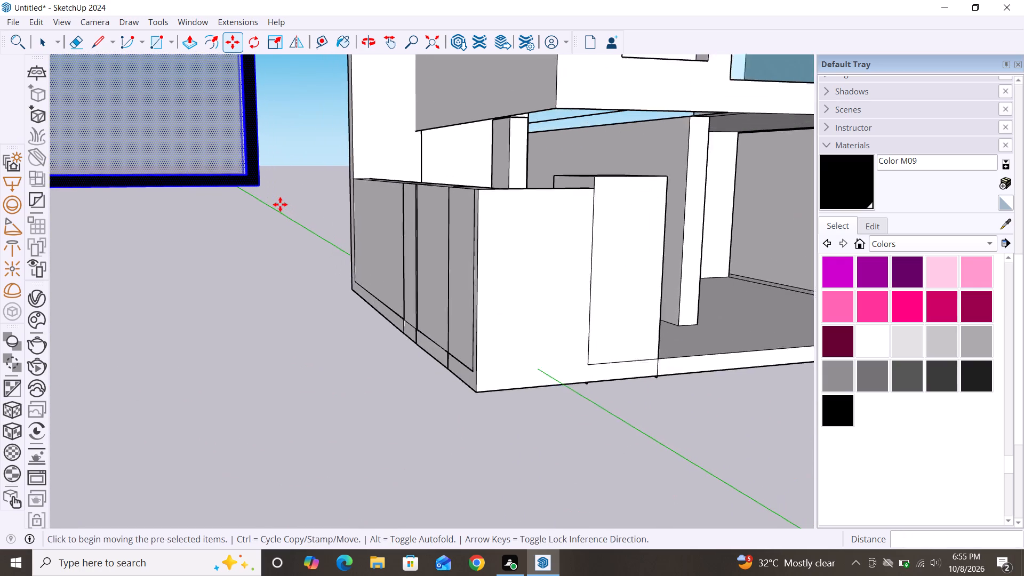
scroll(280, 204, "up", 1)
left_click(234, 164)
scroll(407, 366, "down", 2)
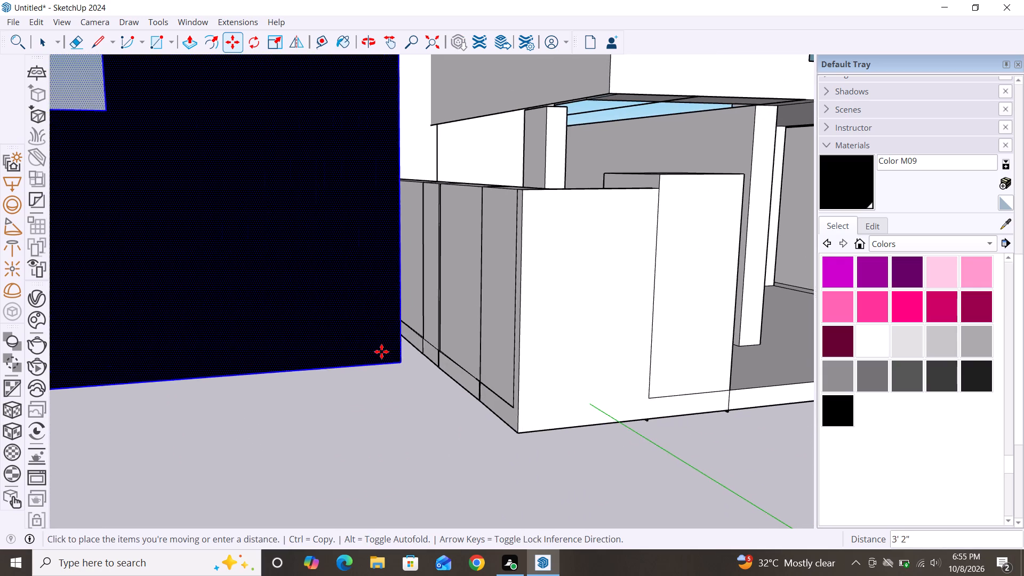
scroll(381, 351, "down", 5)
scroll(193, 257, "down", 12)
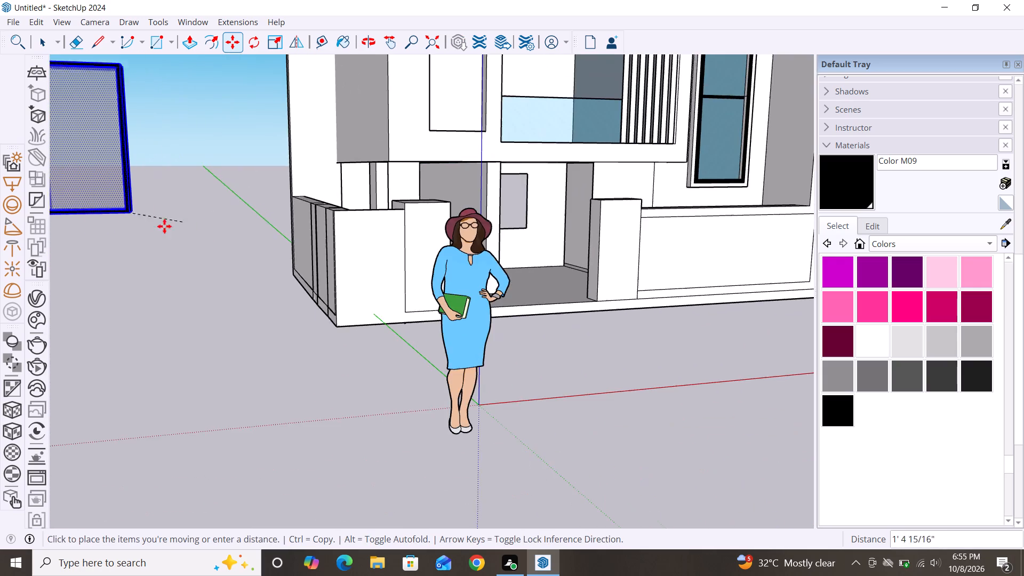
scroll(164, 226, "down", 4)
scroll(537, 236, "up", 16)
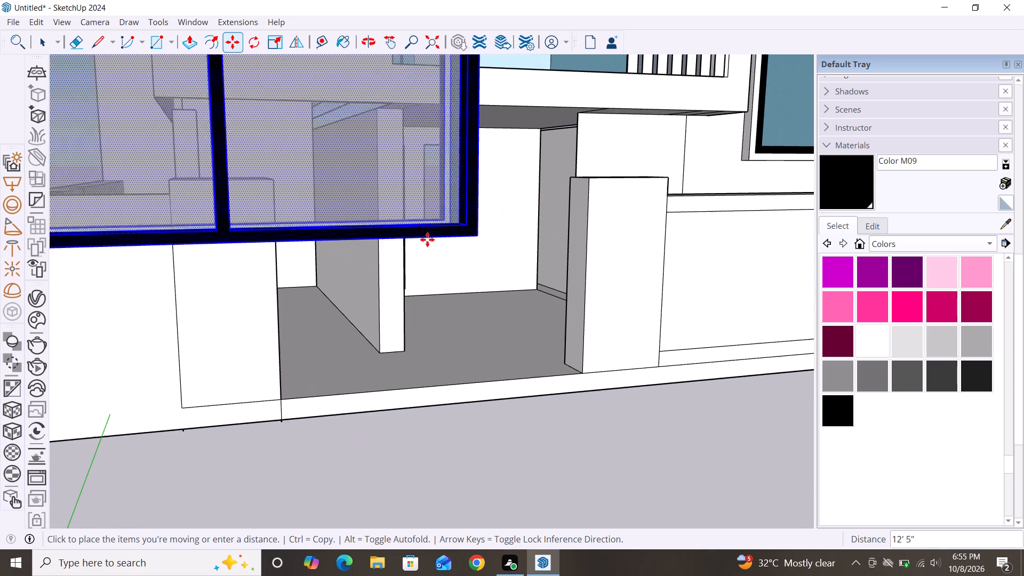
scroll(473, 230, "up", 10)
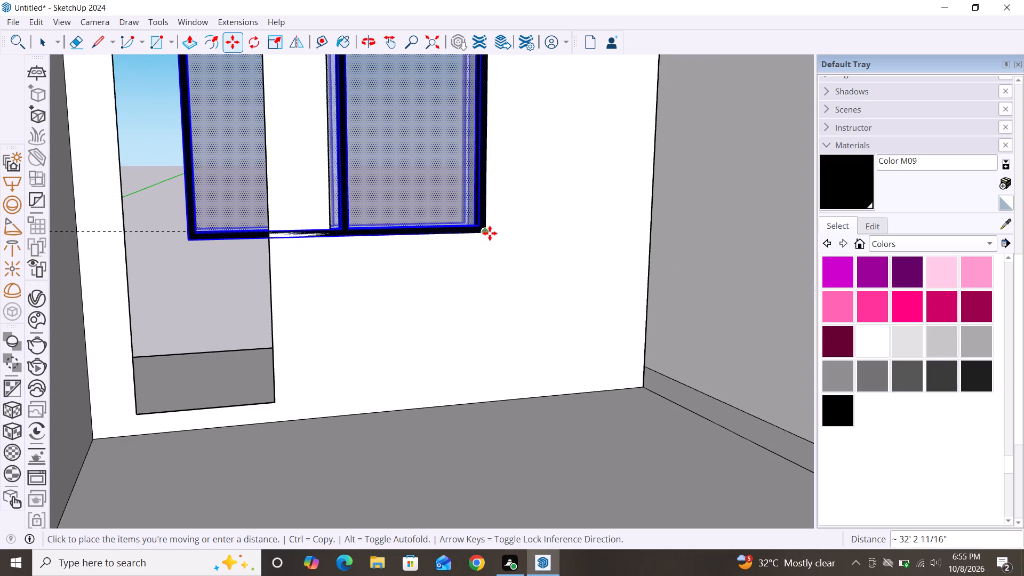
left_click(487, 234)
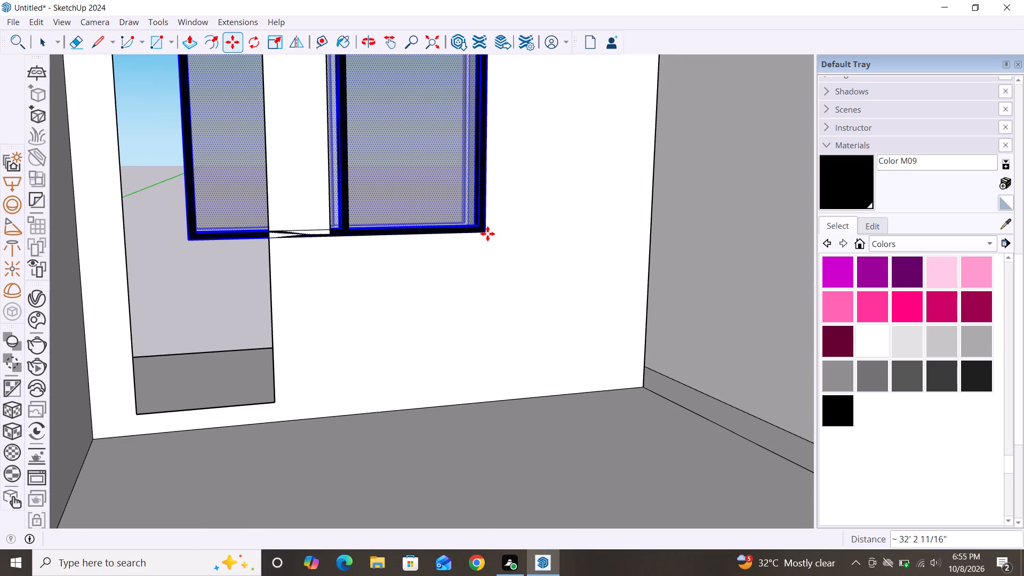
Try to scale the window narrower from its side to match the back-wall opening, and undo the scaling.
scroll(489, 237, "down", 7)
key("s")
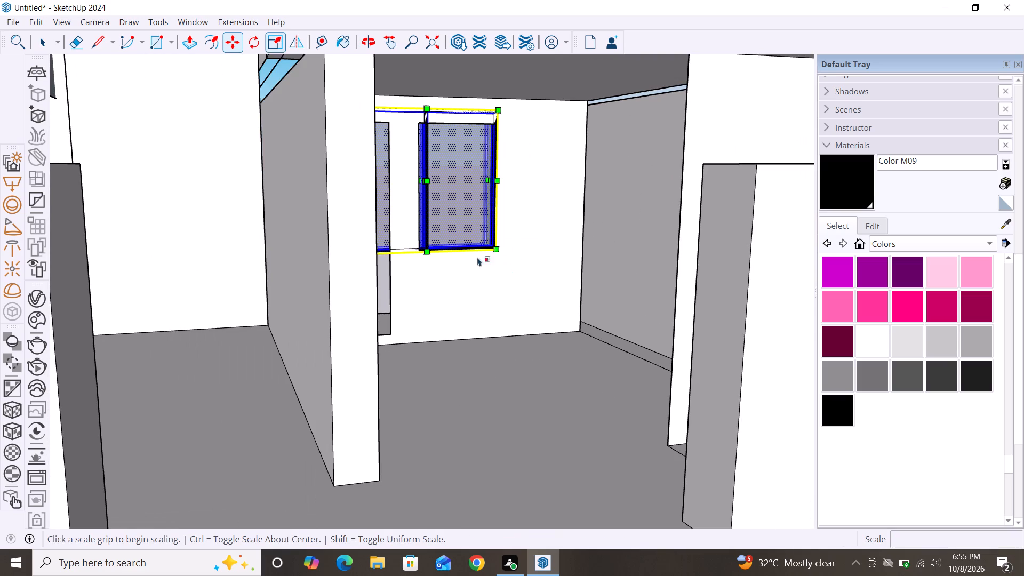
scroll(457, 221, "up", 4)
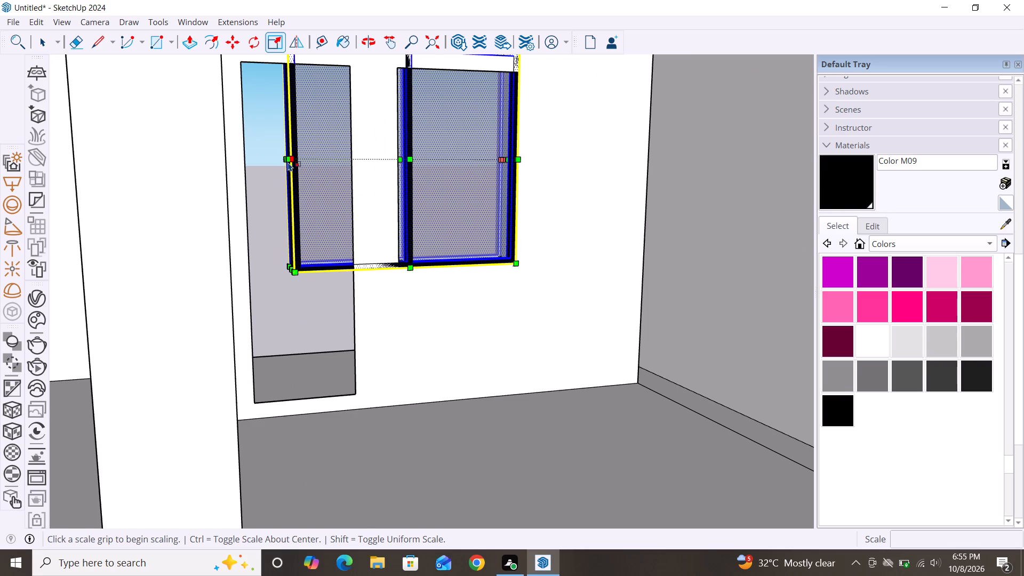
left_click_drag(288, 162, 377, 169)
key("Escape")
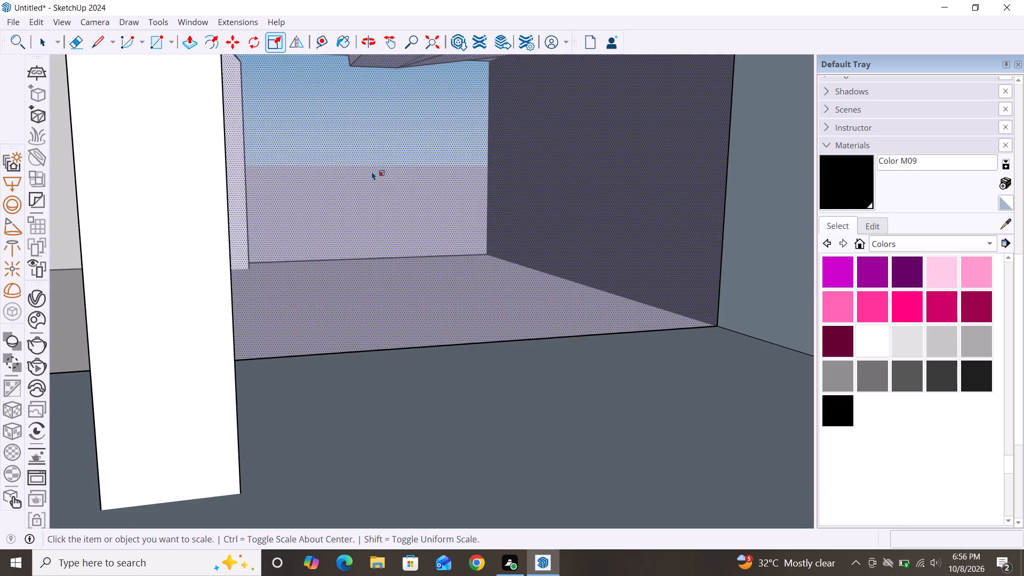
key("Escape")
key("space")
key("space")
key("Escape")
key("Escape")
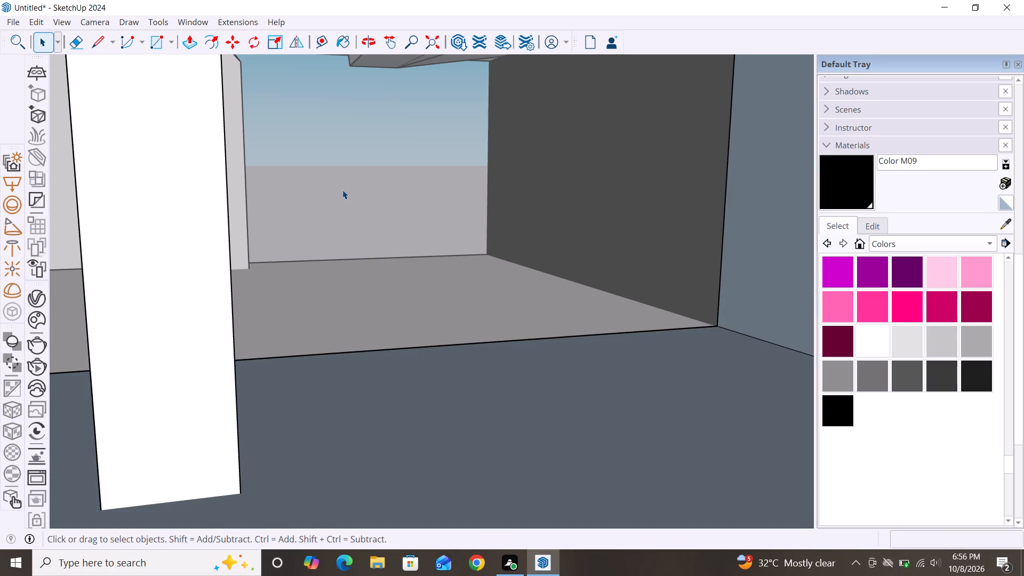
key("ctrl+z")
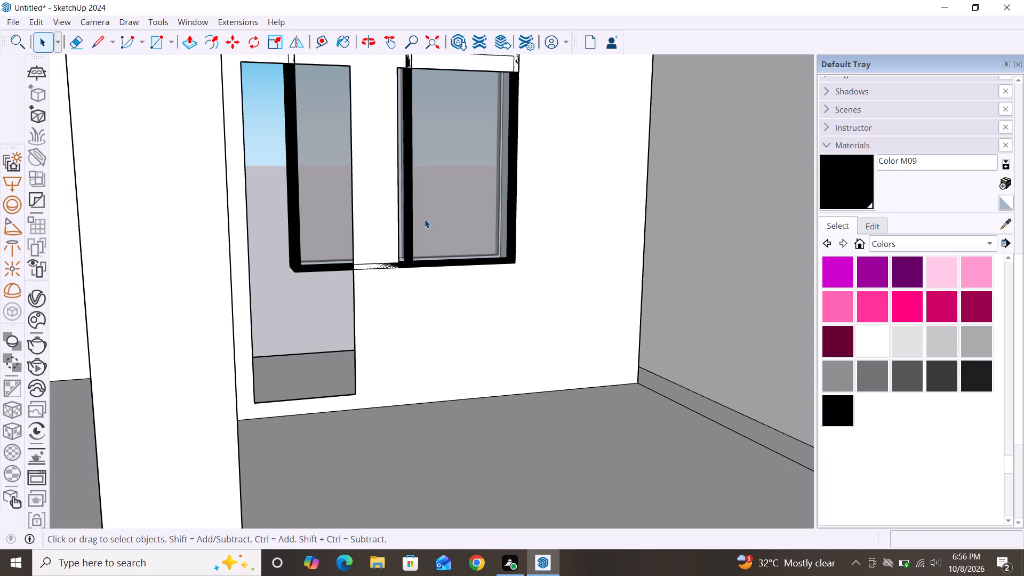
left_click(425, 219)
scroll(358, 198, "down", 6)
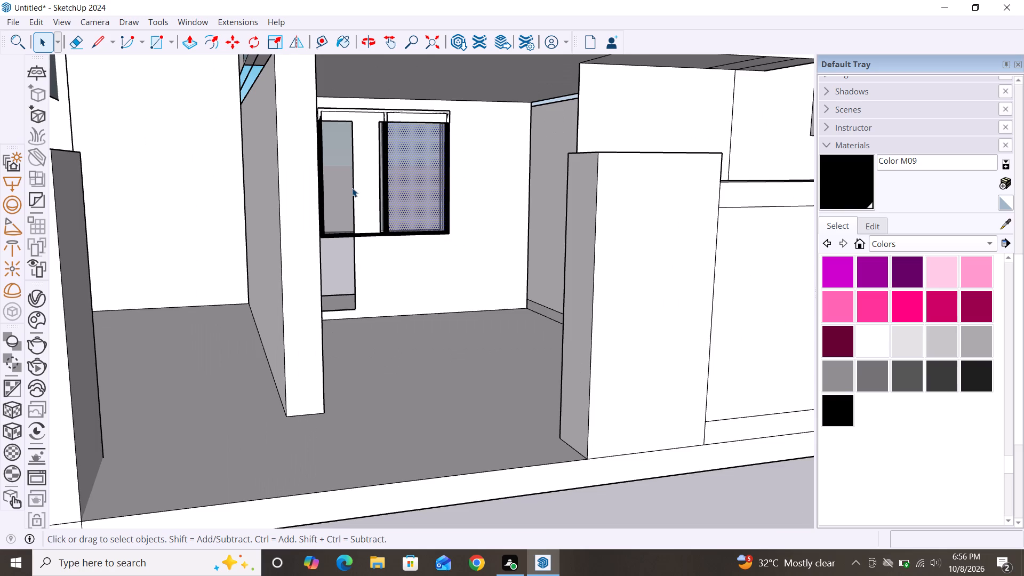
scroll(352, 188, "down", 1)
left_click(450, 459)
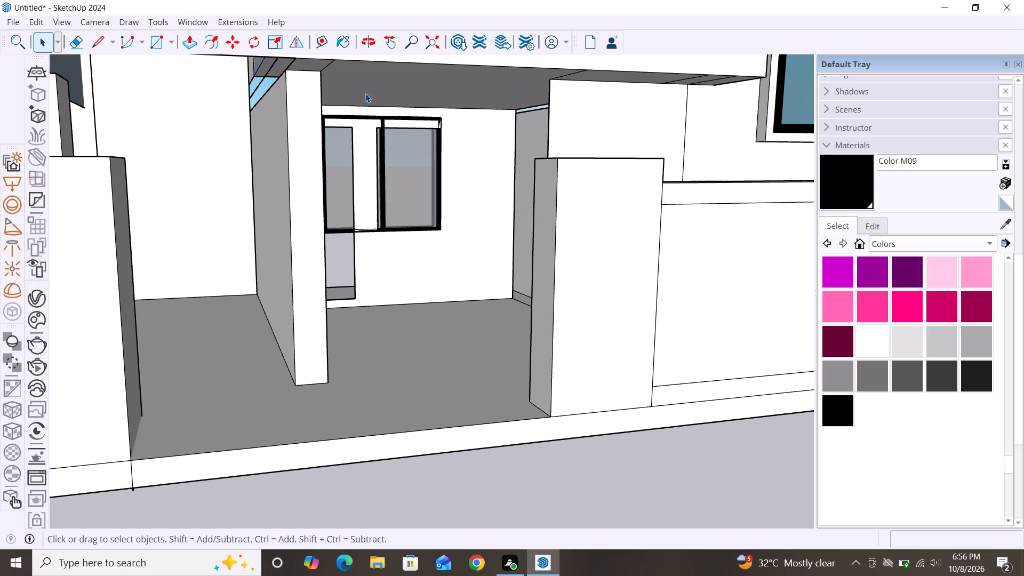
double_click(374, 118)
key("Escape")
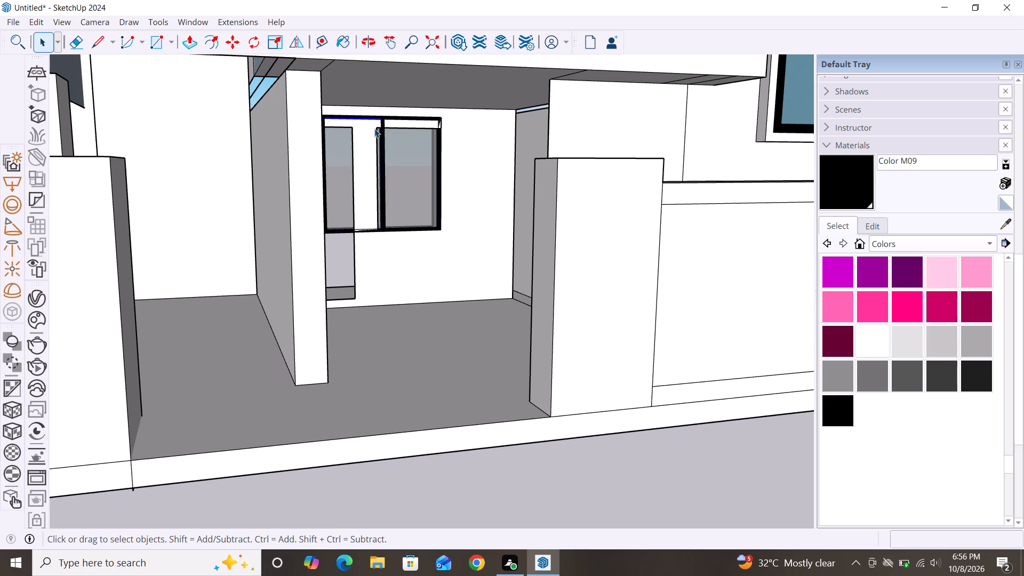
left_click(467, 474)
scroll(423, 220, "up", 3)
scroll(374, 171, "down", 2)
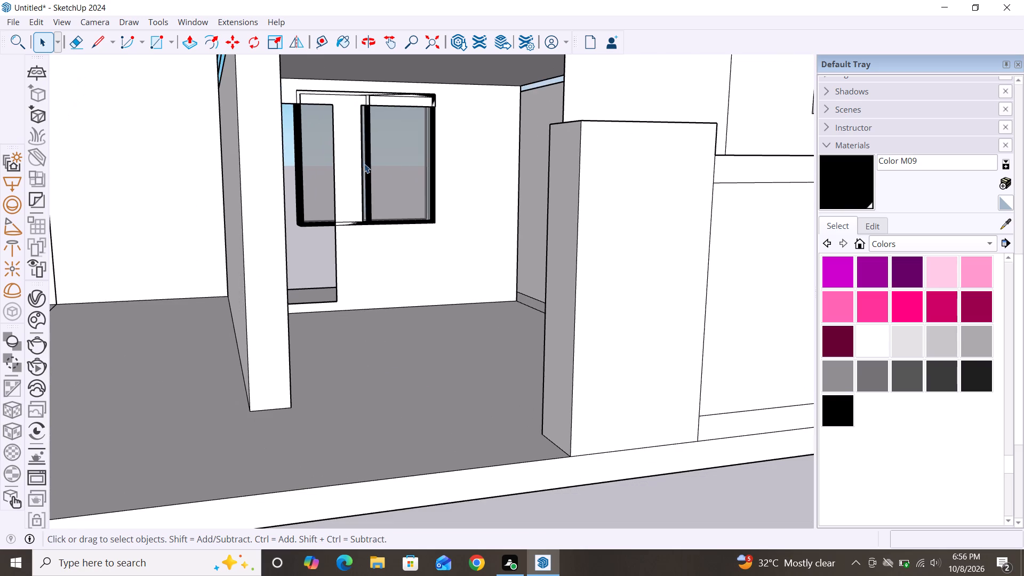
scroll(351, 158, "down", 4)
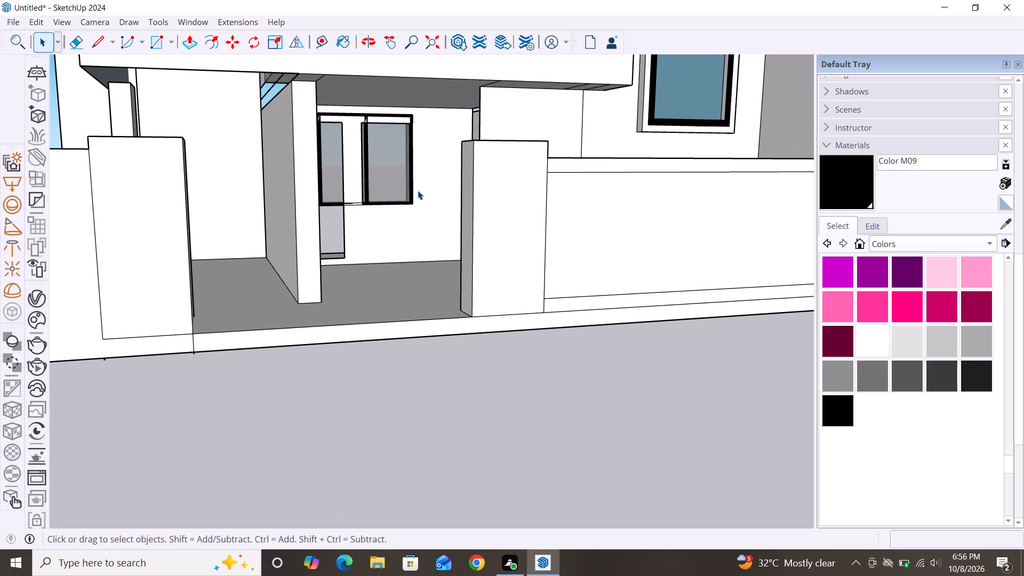
Undo the window's move onto the ground-floor back-wall opening.
key("ctrl+z")
Scale the two-pane window beside the house from its top edge to about 2.42 along green and 0.45 along blue.
scroll(516, 182, "down", 4)
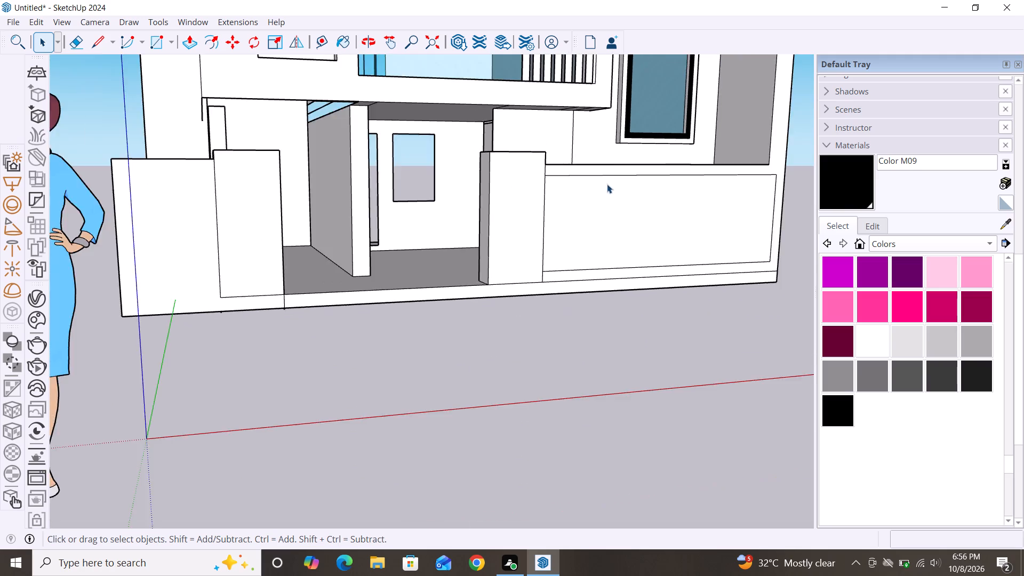
scroll(607, 184, "down", 7)
scroll(340, 152, "up", 3)
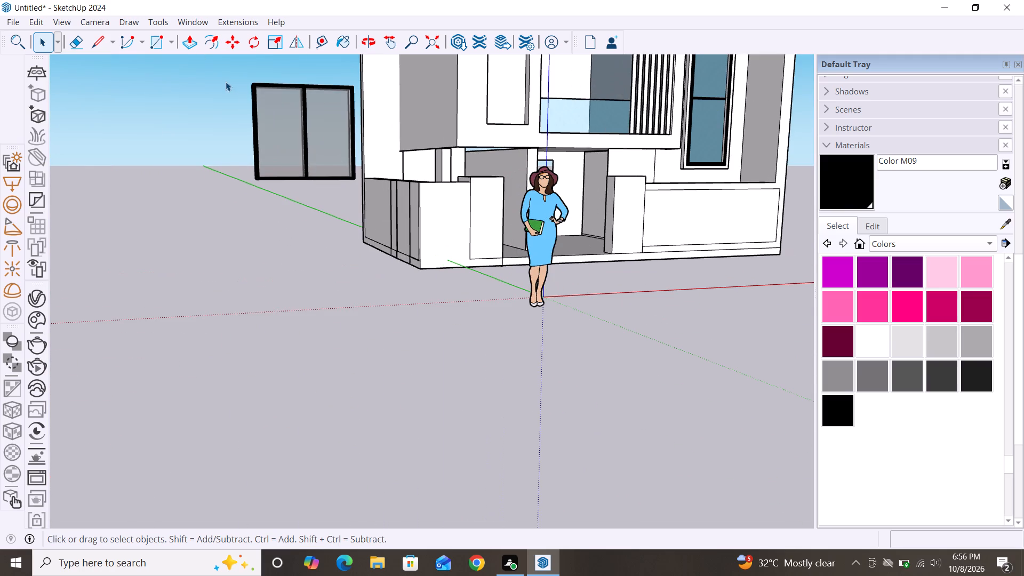
left_click_drag(226, 82, 387, 207)
triple_click(356, 207)
scroll(367, 146, "up", 4)
scroll(367, 139, "down", 5)
left_click_drag(253, 76, 317, 122)
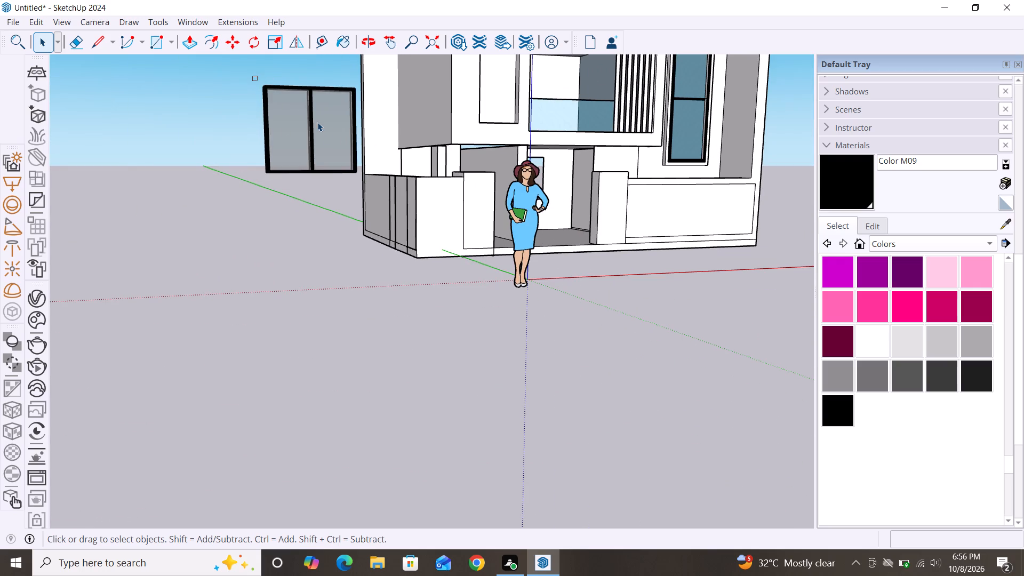
left_click_drag(317, 122, 362, 205)
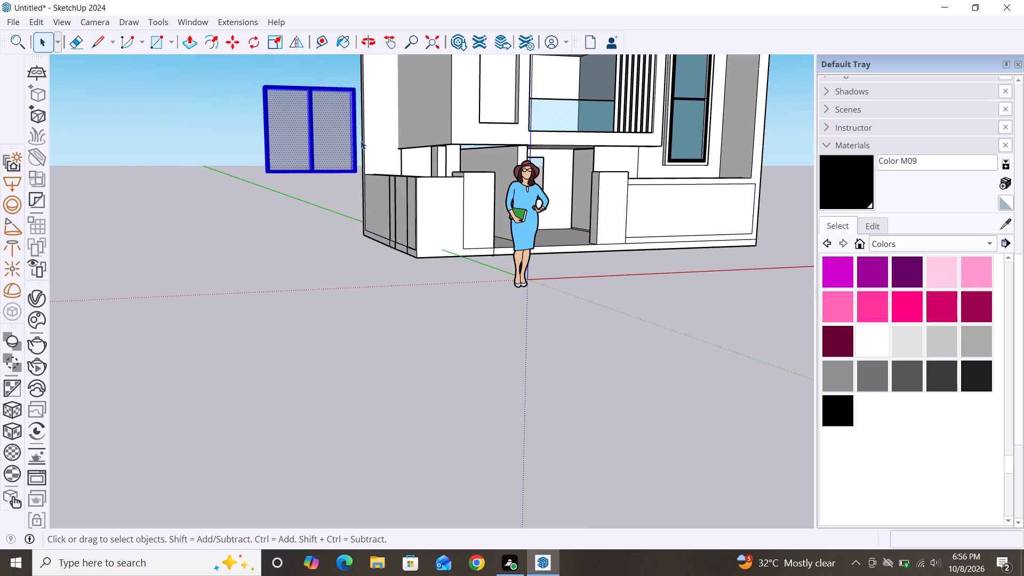
scroll(359, 132, "up", 6)
key("s")
scroll(333, 161, "down", 4)
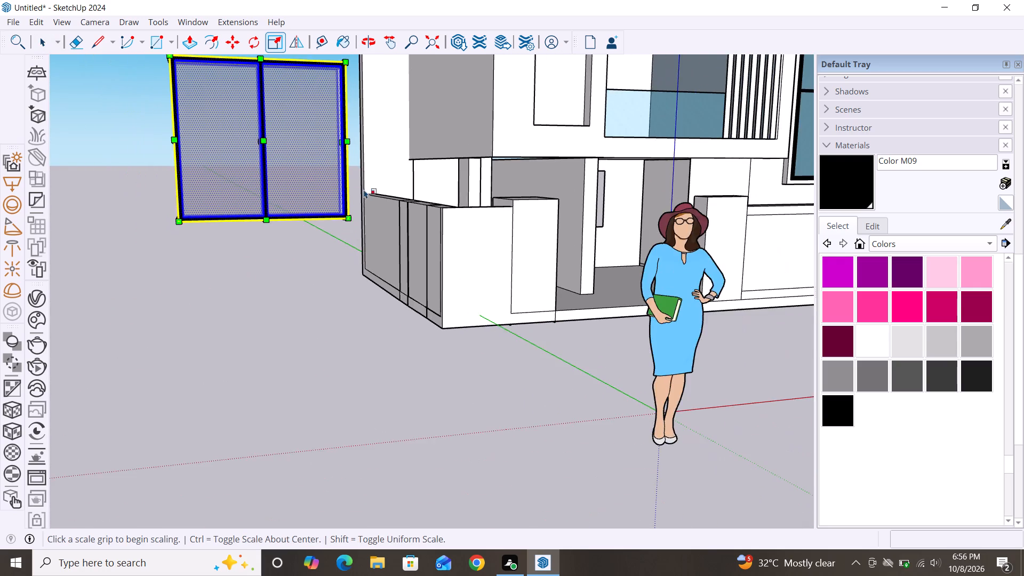
scroll(369, 164, "down", 2)
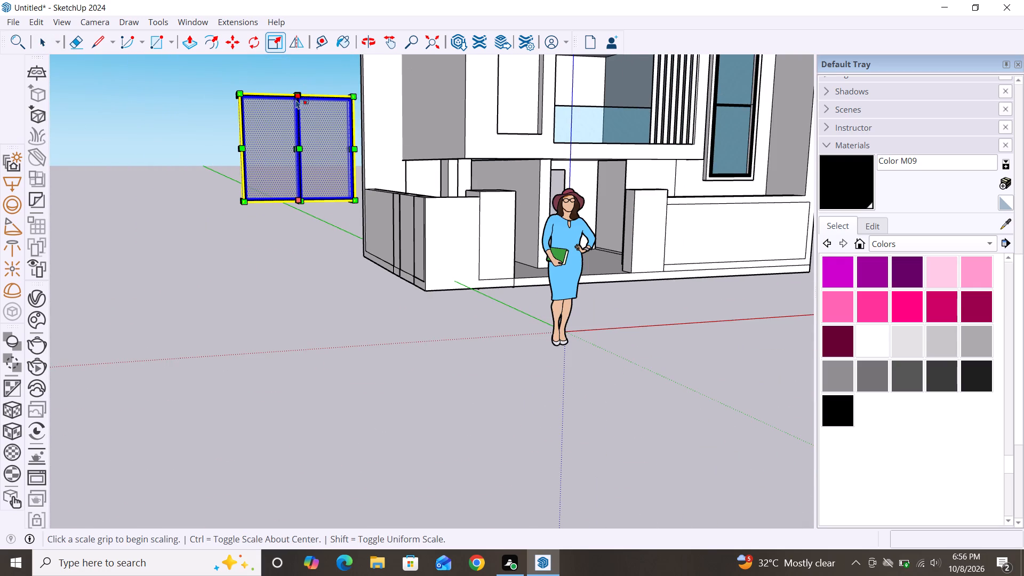
left_click_drag(298, 95, 302, 150)
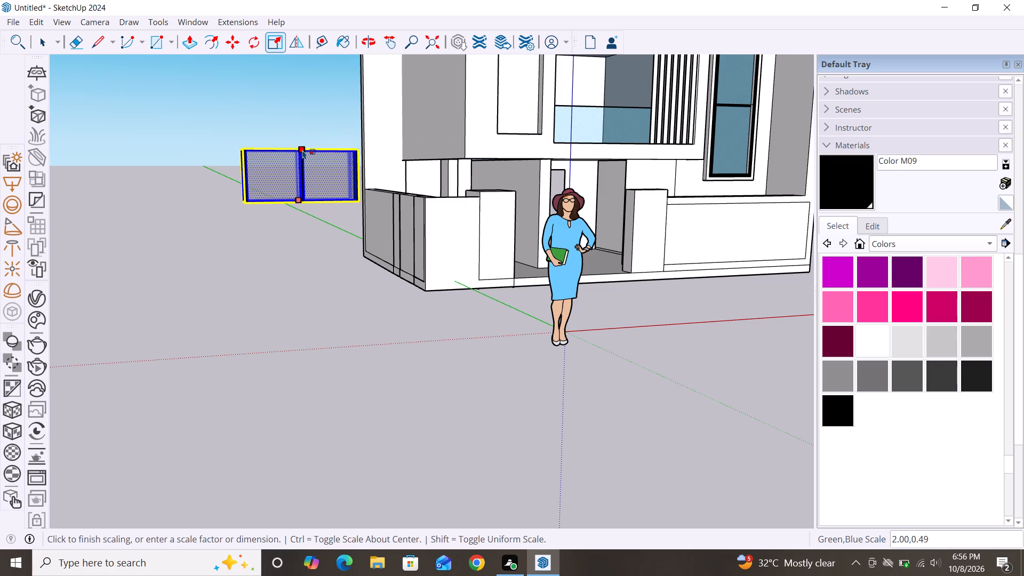
left_click_drag(302, 150, 303, 154)
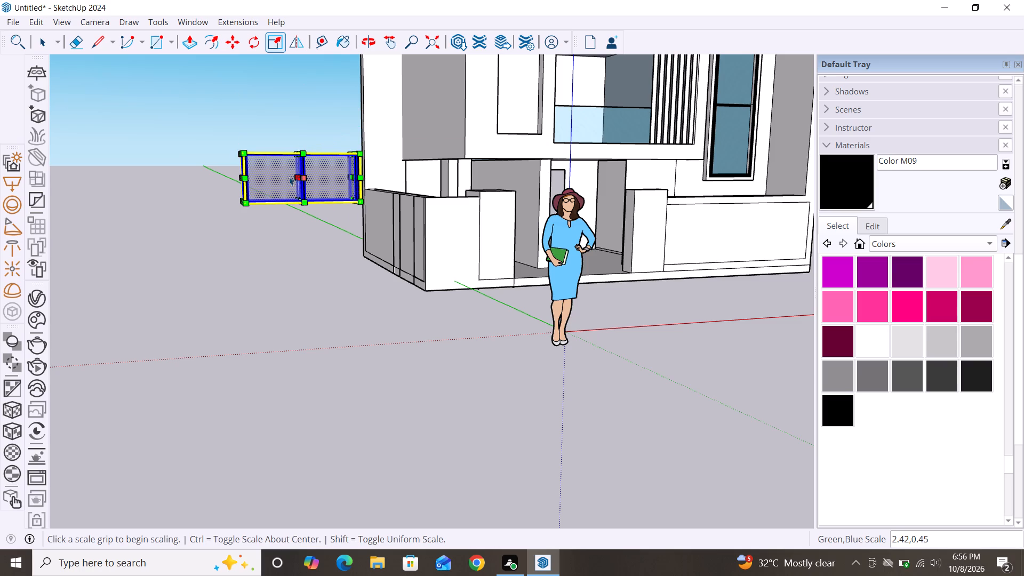
Scale the window to roughly half its width from its side, and thin its depth to about 0.35 along green.
left_click_drag(245, 178, 262, 180)
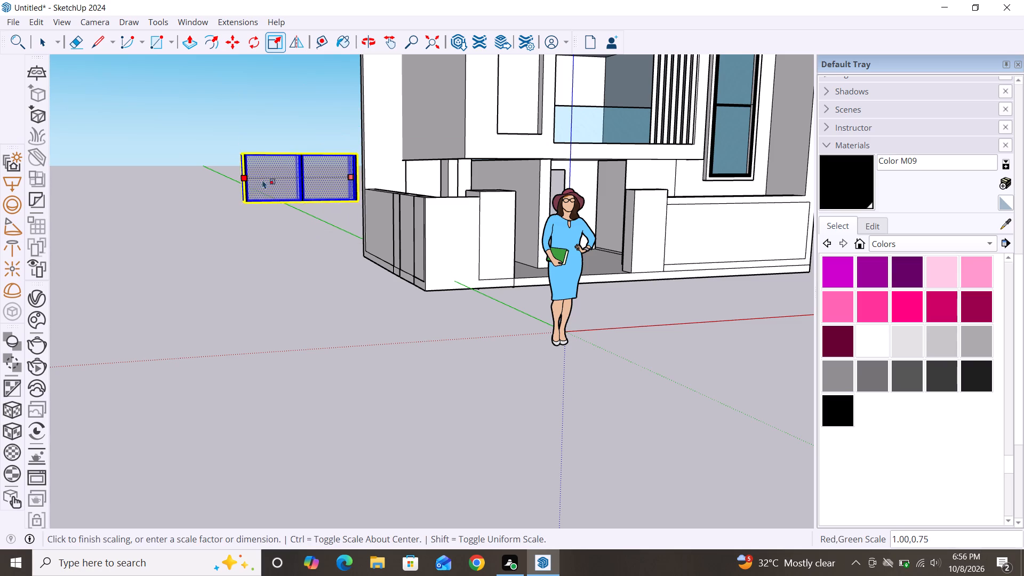
left_click_drag(262, 180, 310, 178)
left_click_drag(335, 180, 321, 172)
left_click(321, 172)
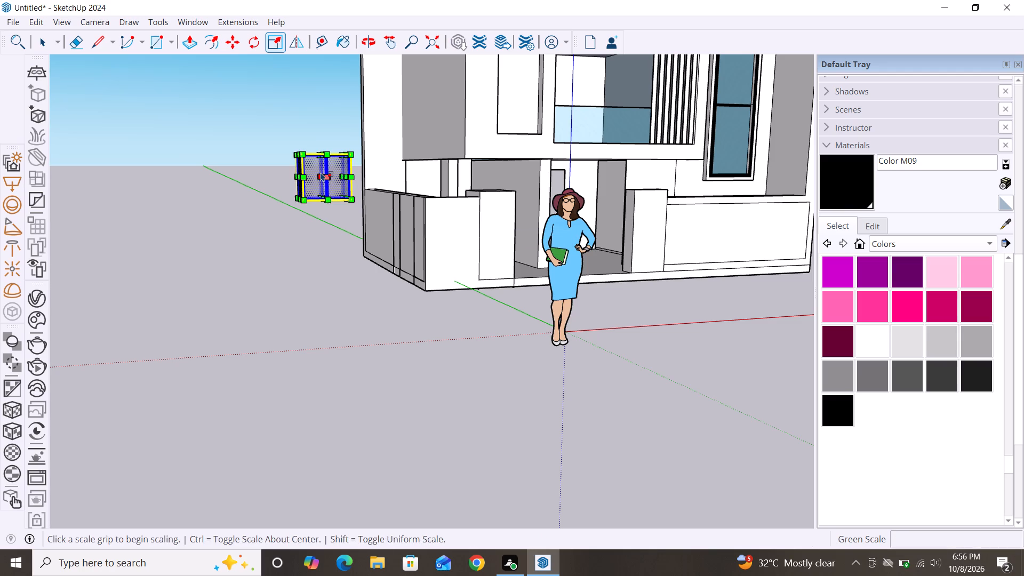
left_click(325, 174)
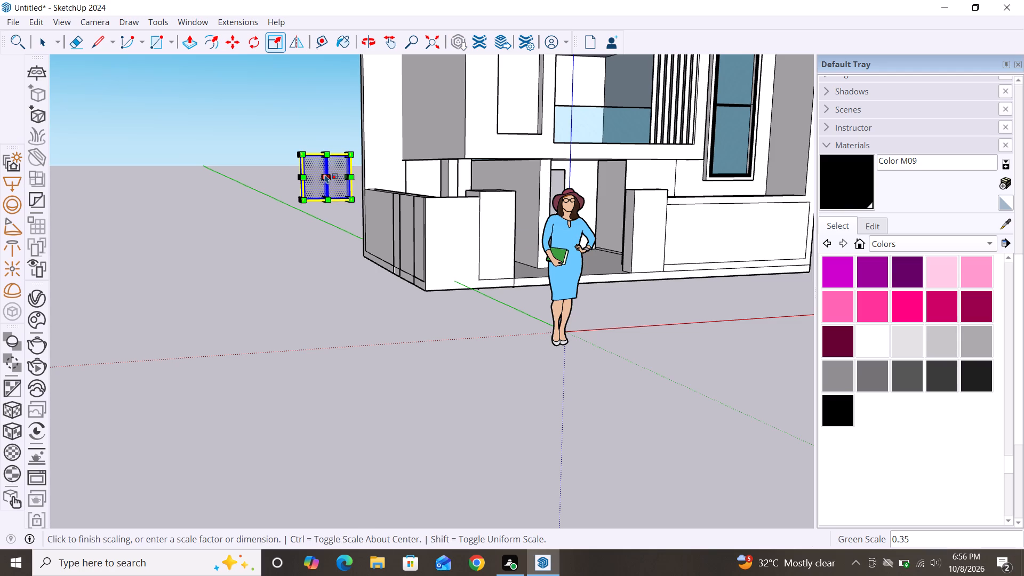
Move the window by its lower corner onto the matching lower corner of the ground-floor back-wall window opening.
key("m")
left_click(348, 203)
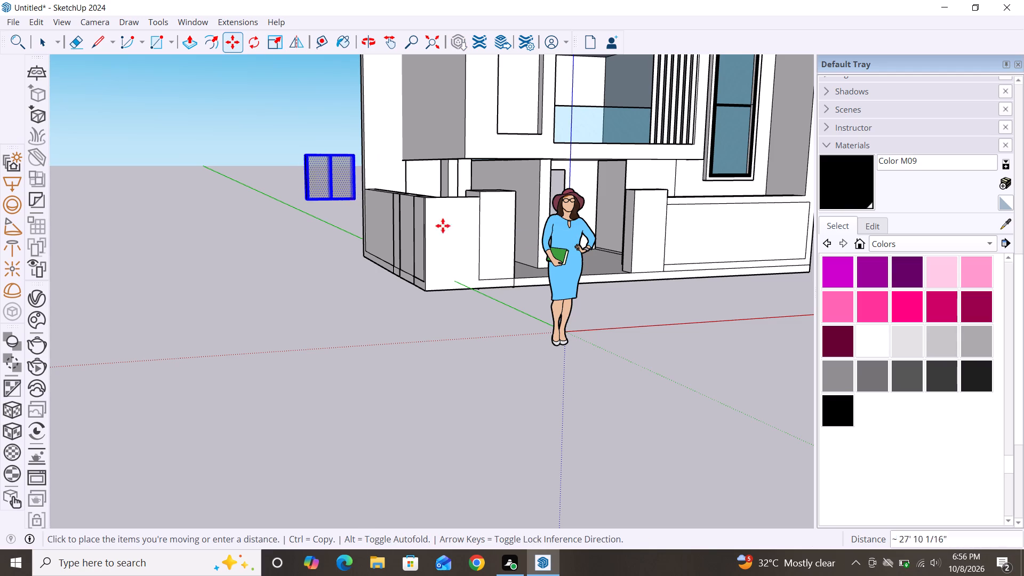
scroll(613, 197, "up", 3)
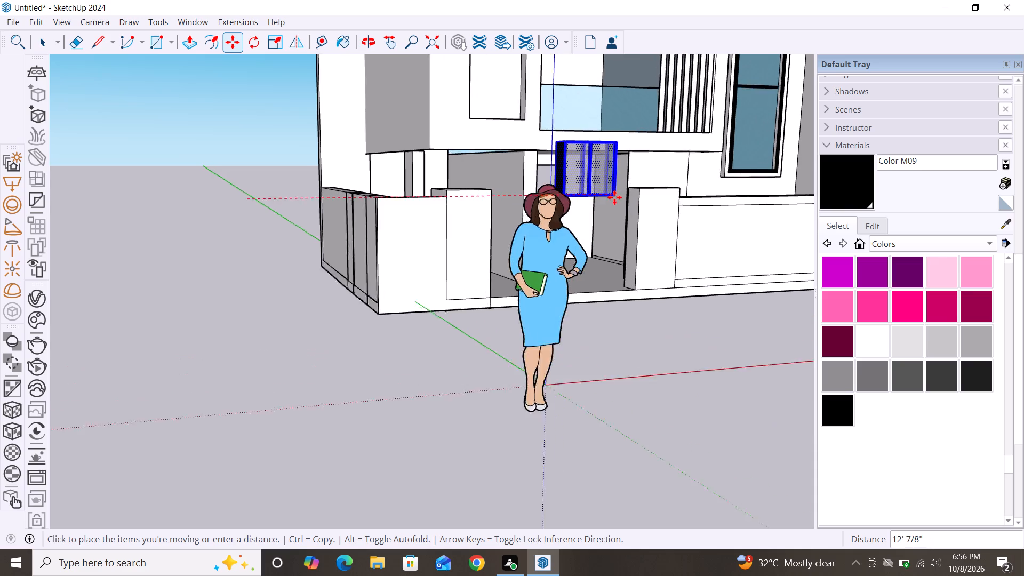
scroll(614, 197, "up", 7)
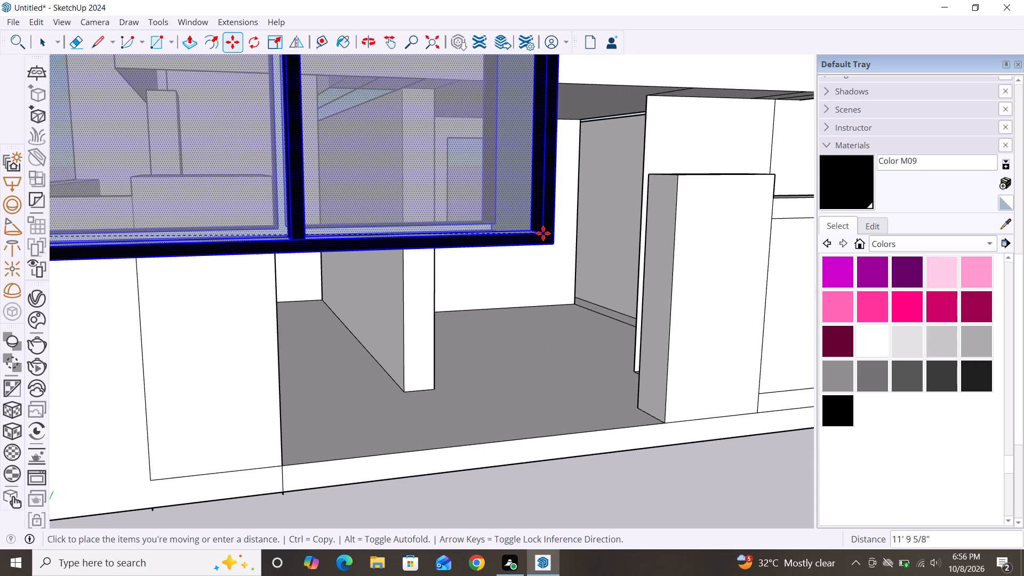
left_click(543, 233)
left_click(553, 245)
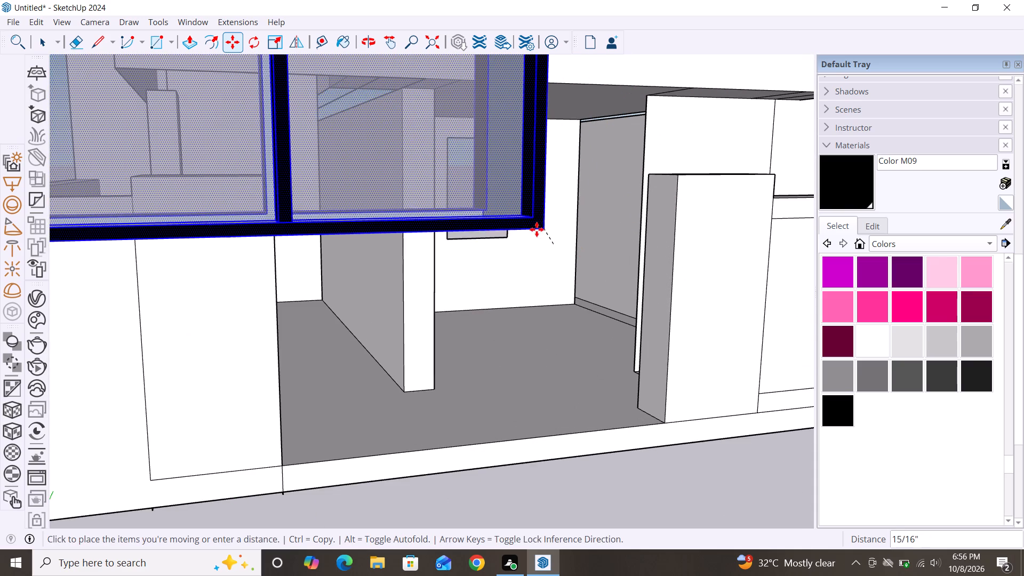
scroll(513, 241, "up", 11)
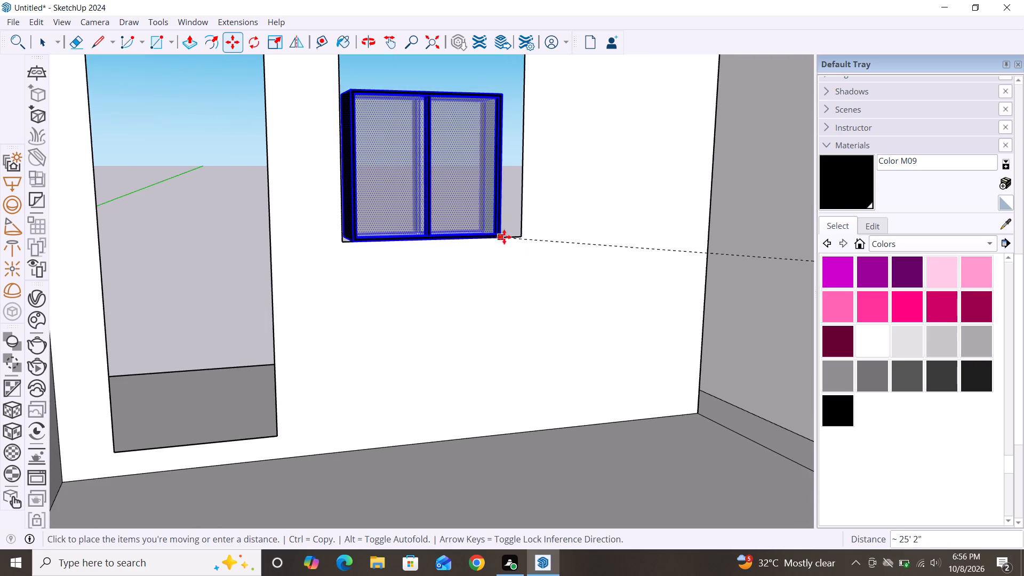
left_click(522, 236)
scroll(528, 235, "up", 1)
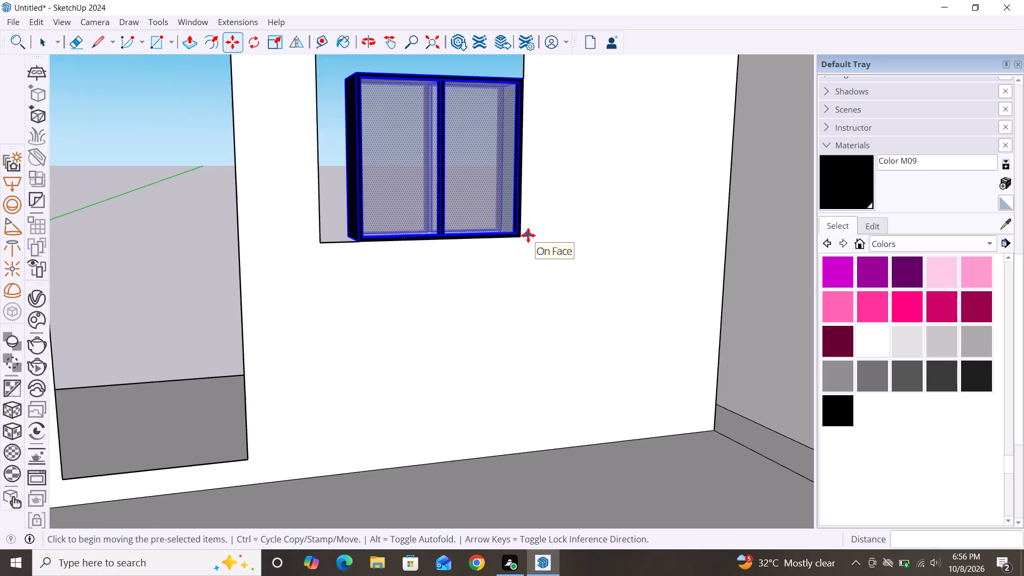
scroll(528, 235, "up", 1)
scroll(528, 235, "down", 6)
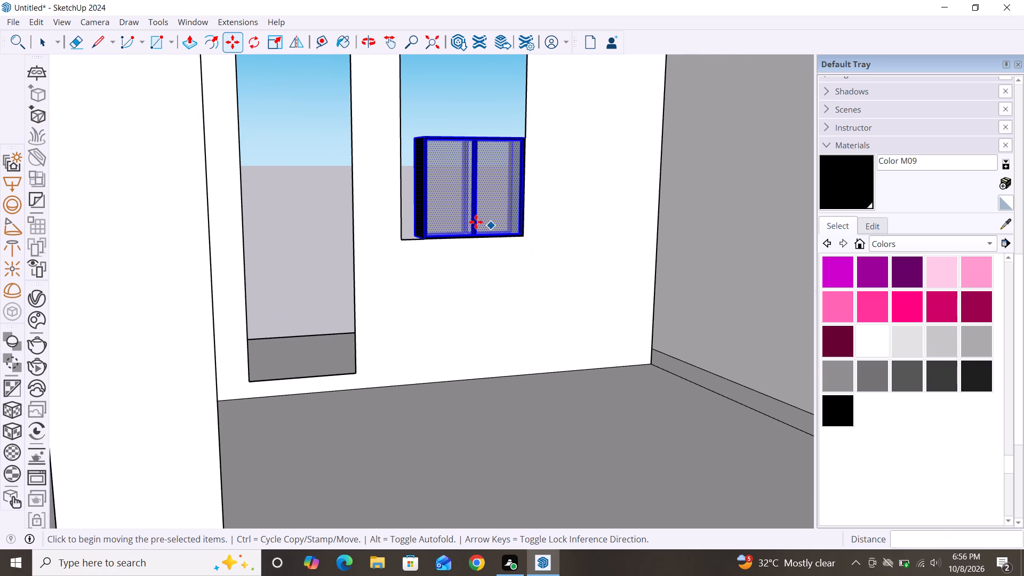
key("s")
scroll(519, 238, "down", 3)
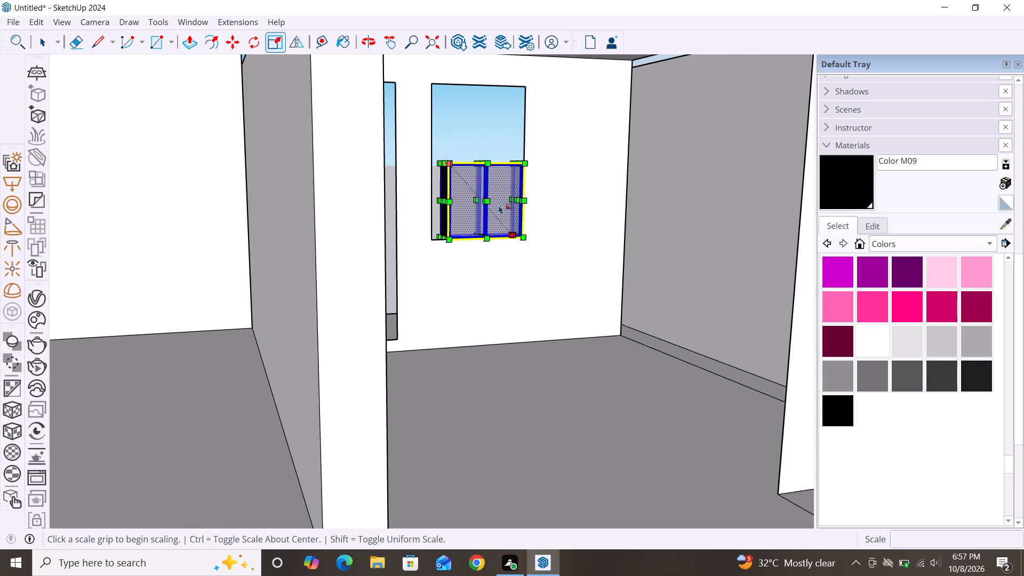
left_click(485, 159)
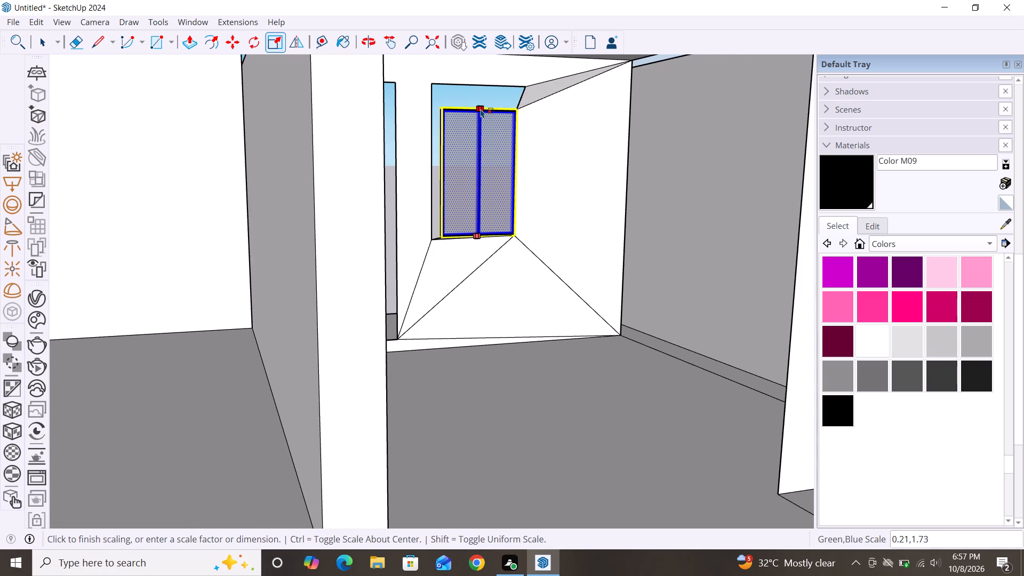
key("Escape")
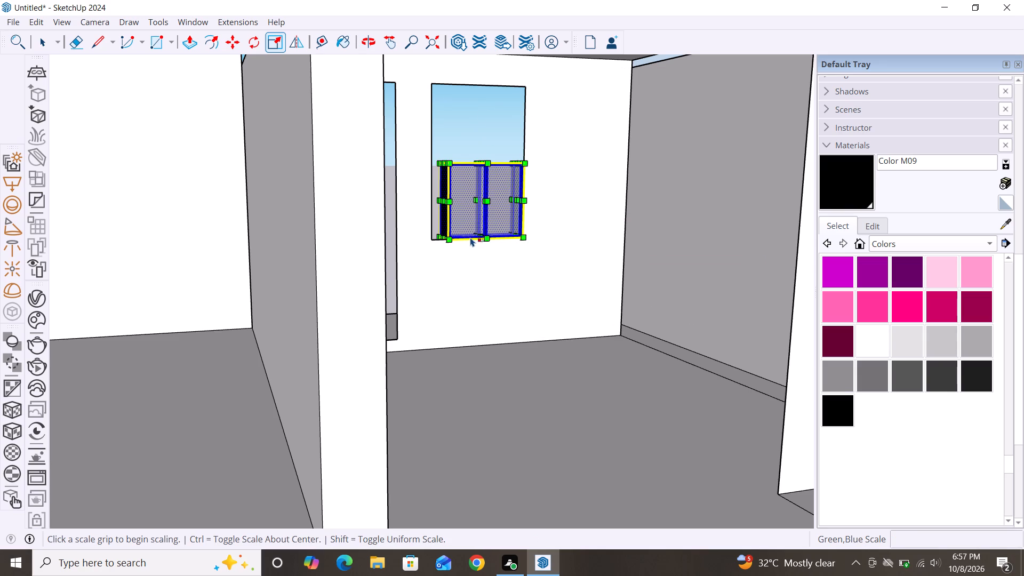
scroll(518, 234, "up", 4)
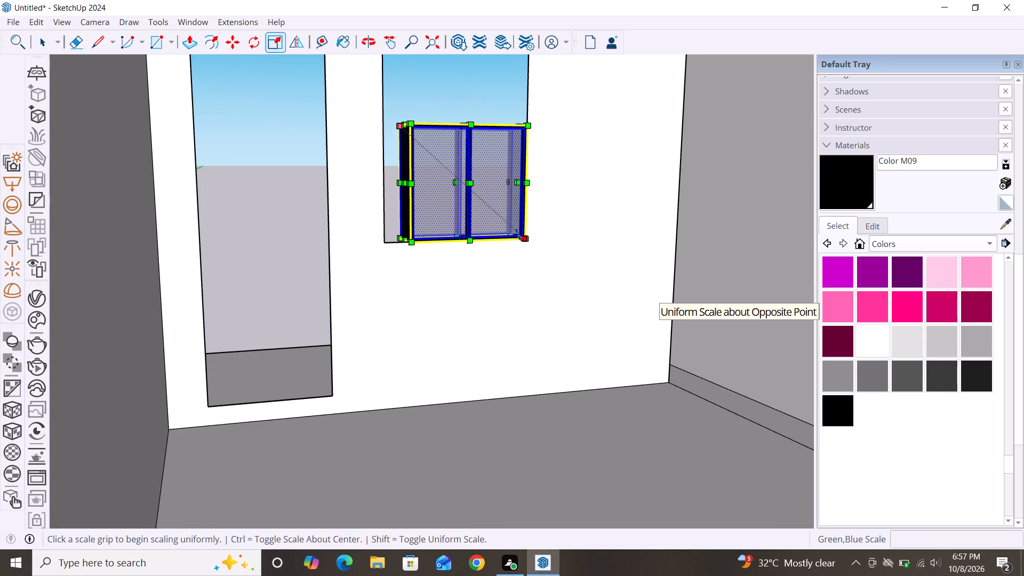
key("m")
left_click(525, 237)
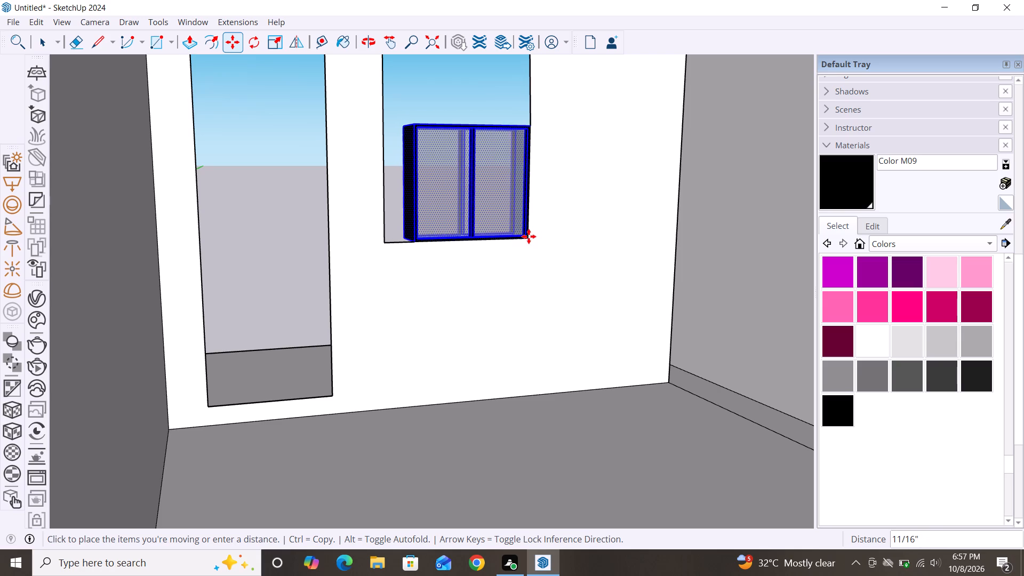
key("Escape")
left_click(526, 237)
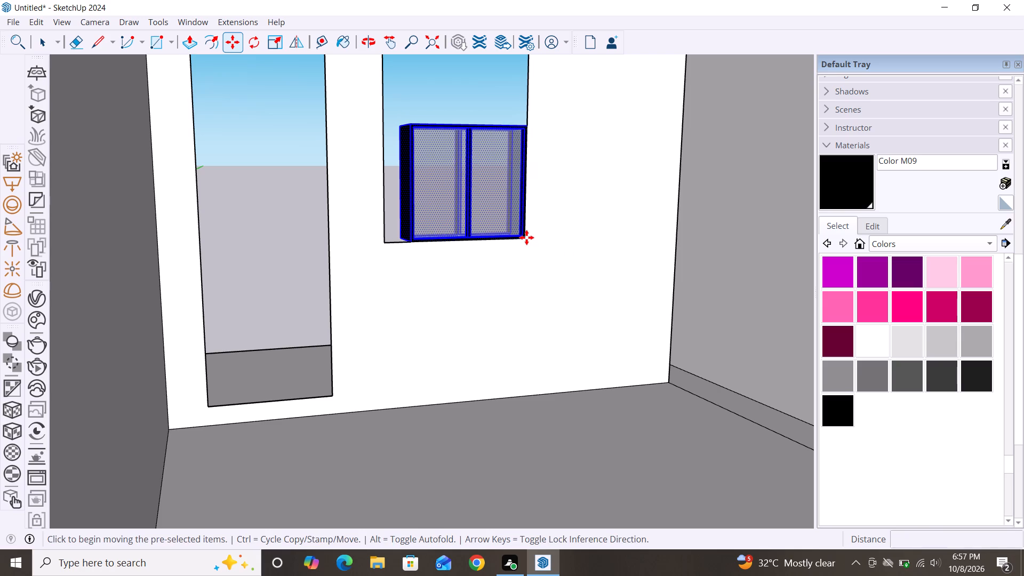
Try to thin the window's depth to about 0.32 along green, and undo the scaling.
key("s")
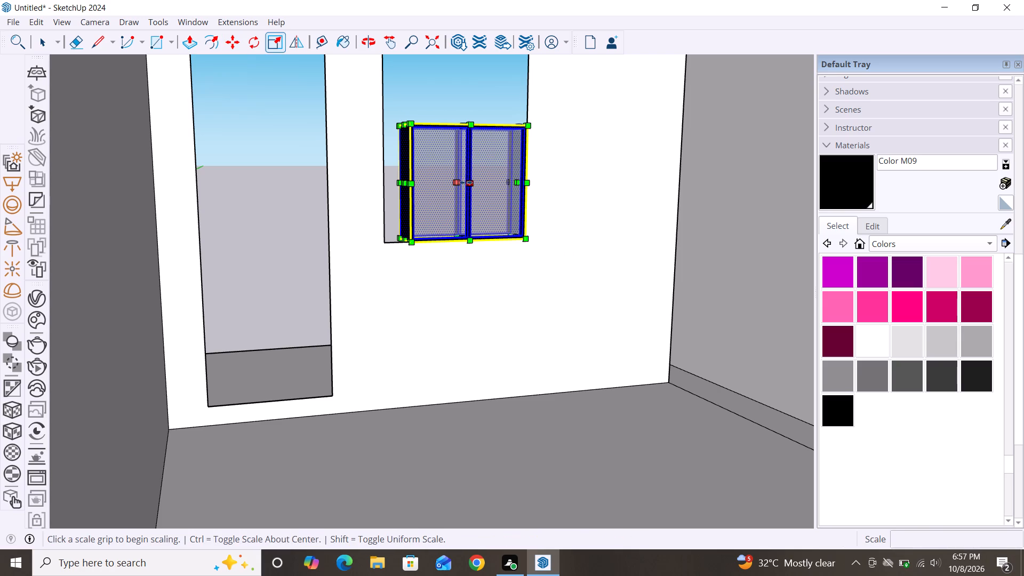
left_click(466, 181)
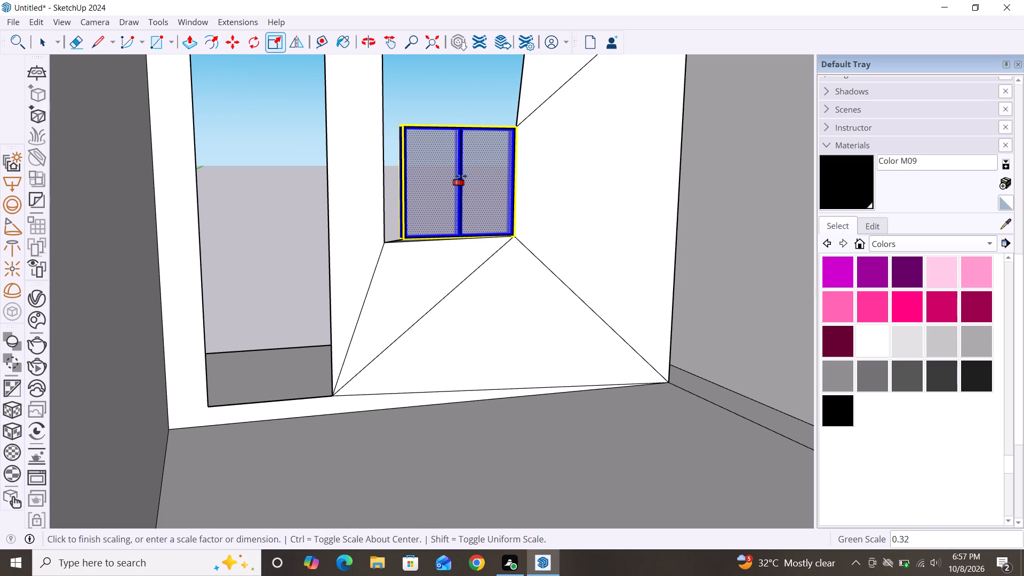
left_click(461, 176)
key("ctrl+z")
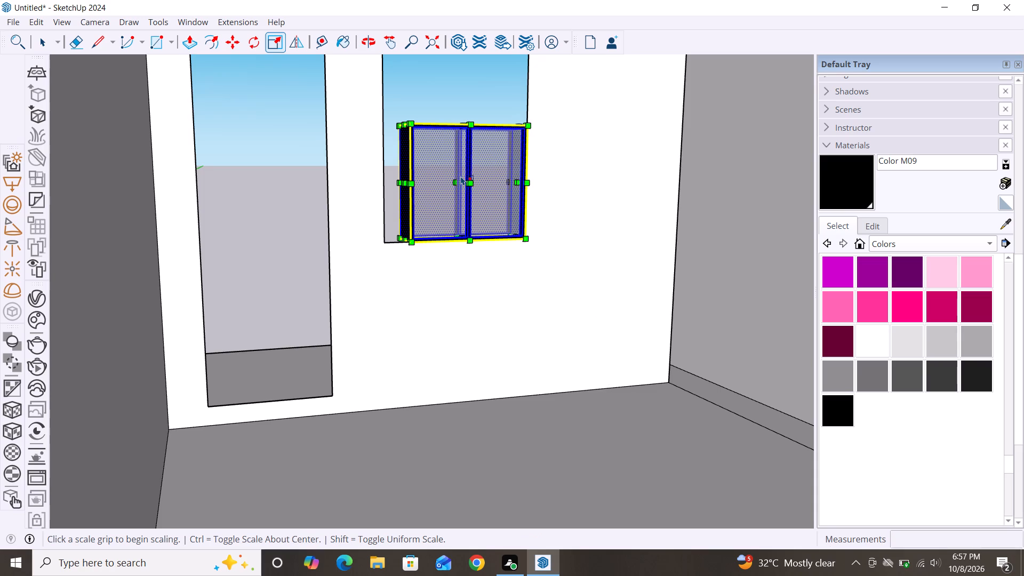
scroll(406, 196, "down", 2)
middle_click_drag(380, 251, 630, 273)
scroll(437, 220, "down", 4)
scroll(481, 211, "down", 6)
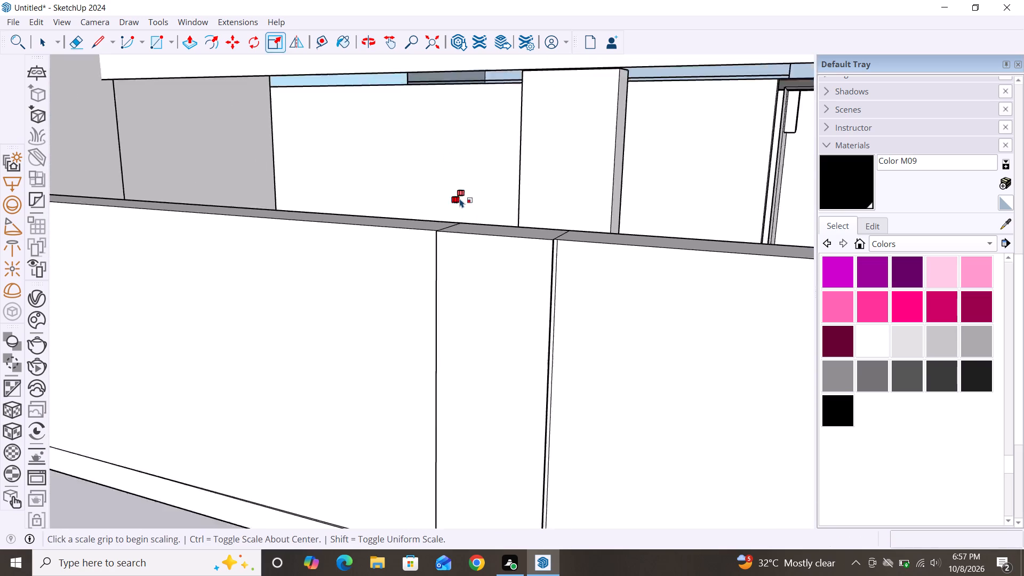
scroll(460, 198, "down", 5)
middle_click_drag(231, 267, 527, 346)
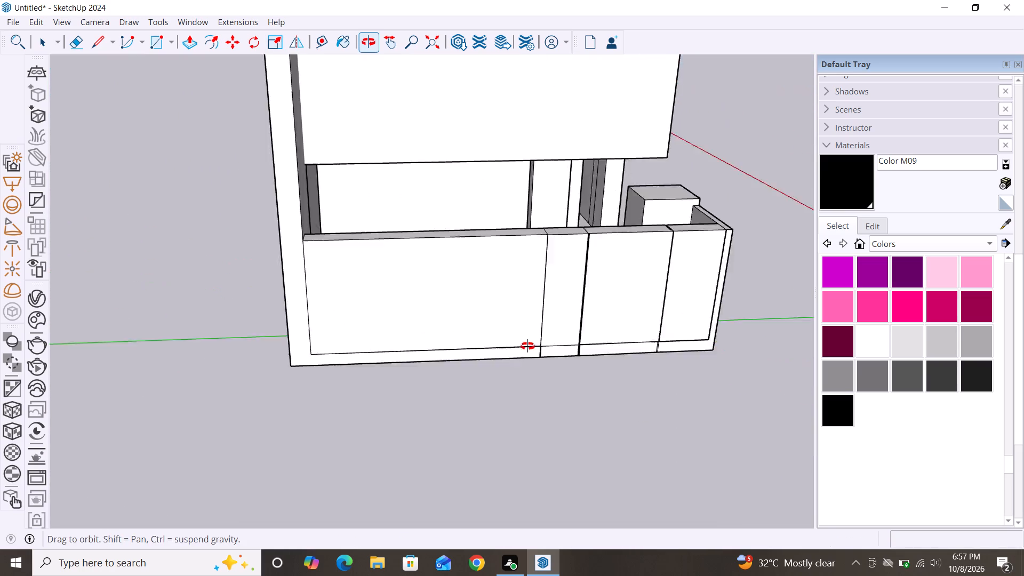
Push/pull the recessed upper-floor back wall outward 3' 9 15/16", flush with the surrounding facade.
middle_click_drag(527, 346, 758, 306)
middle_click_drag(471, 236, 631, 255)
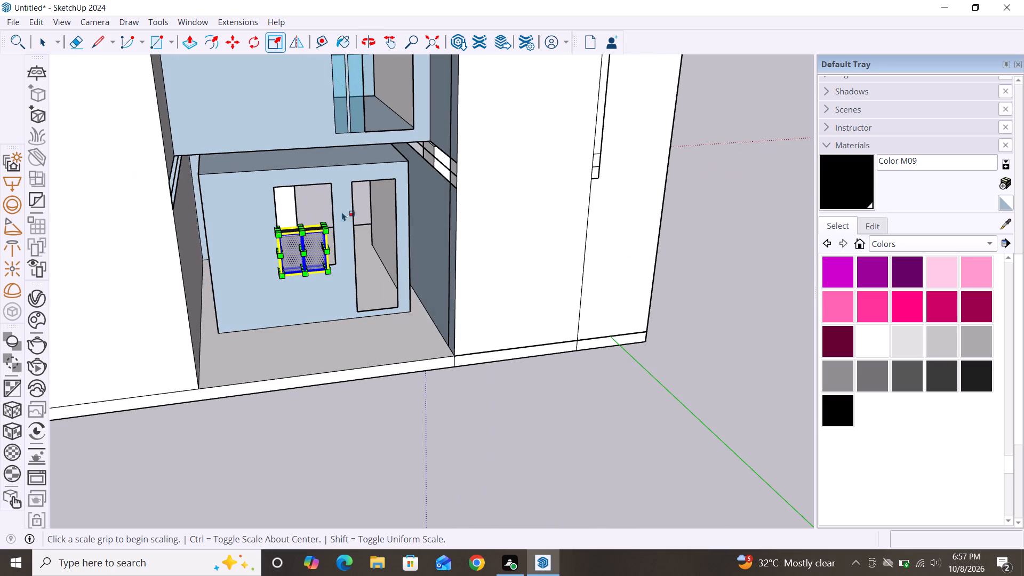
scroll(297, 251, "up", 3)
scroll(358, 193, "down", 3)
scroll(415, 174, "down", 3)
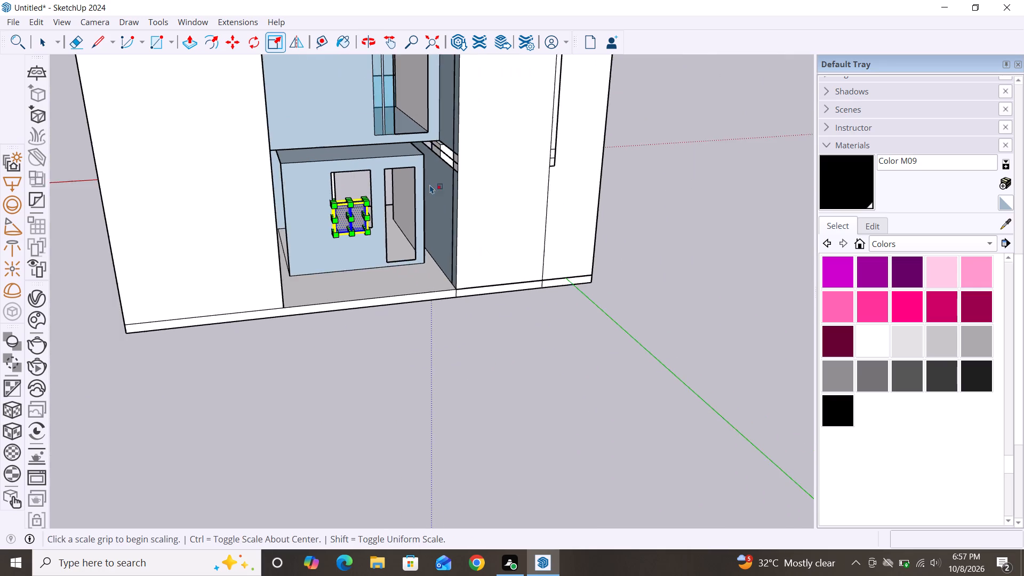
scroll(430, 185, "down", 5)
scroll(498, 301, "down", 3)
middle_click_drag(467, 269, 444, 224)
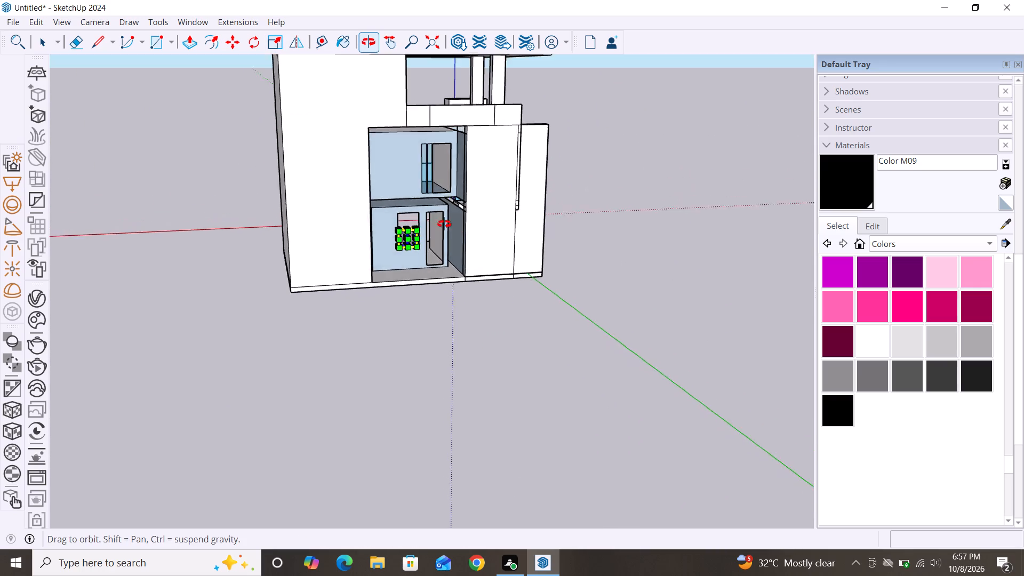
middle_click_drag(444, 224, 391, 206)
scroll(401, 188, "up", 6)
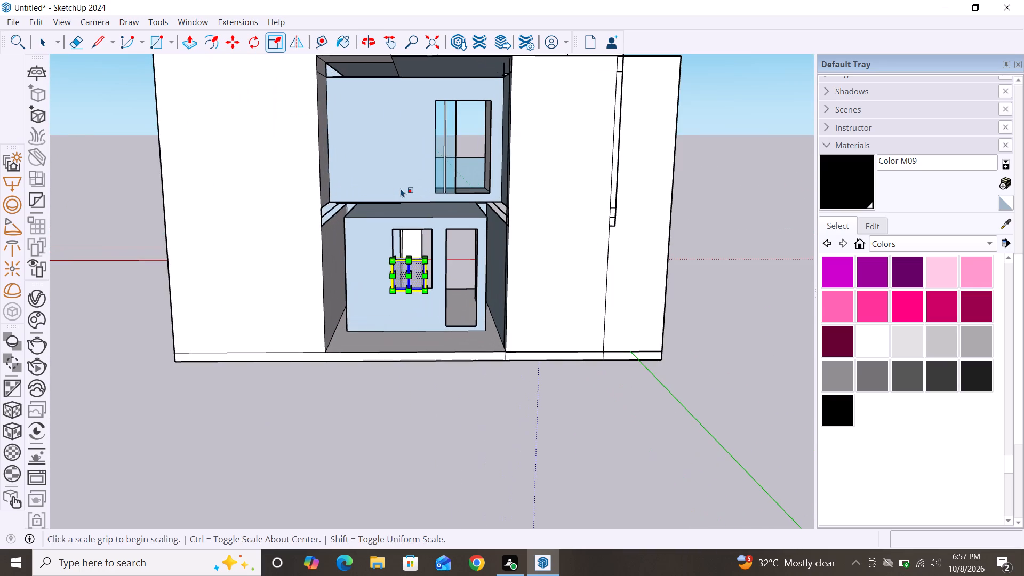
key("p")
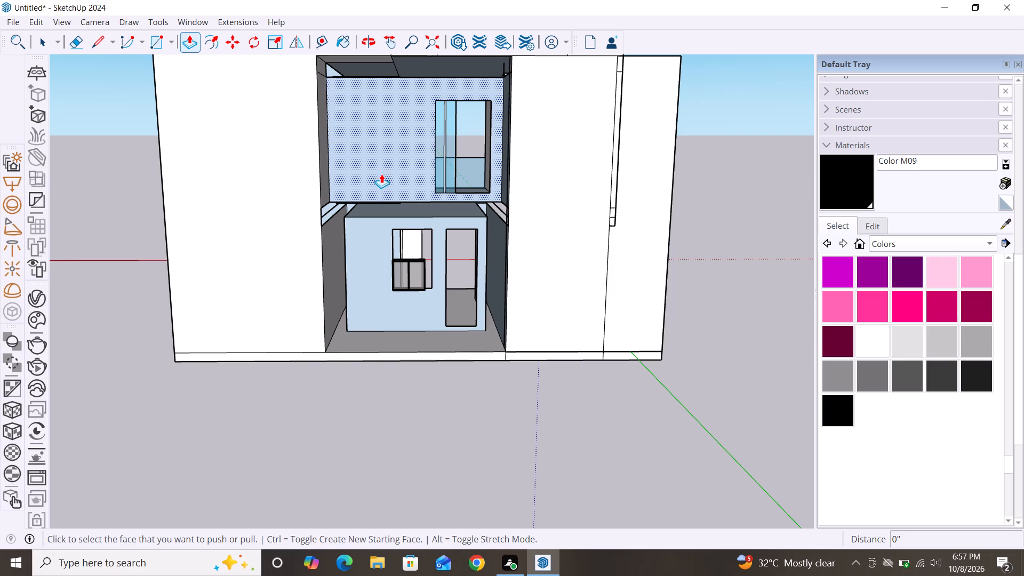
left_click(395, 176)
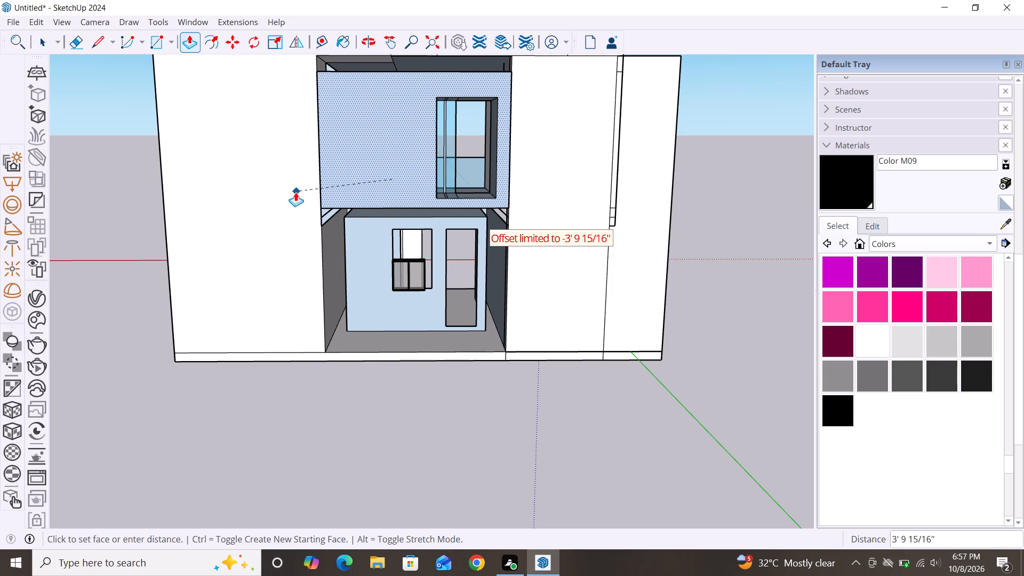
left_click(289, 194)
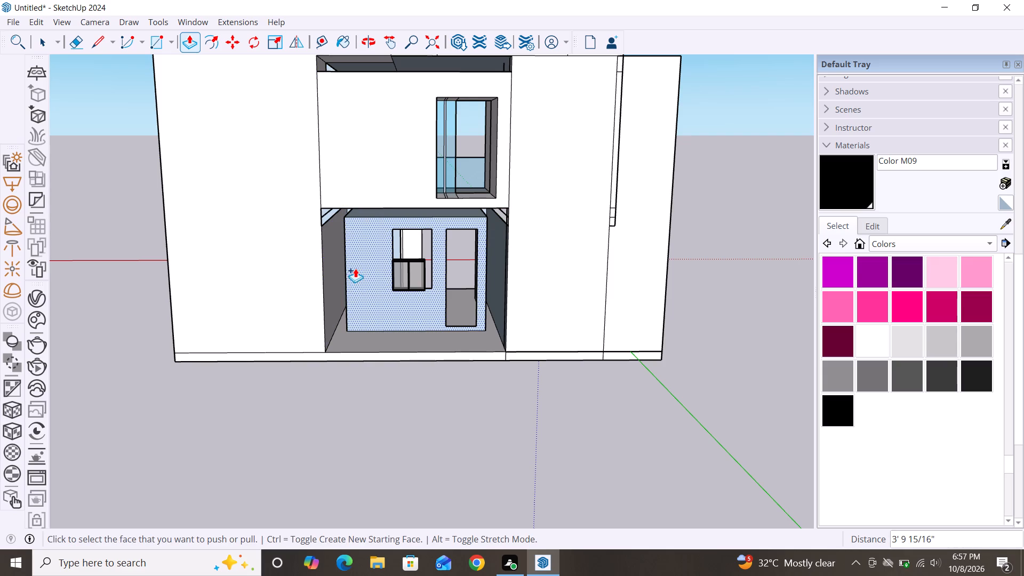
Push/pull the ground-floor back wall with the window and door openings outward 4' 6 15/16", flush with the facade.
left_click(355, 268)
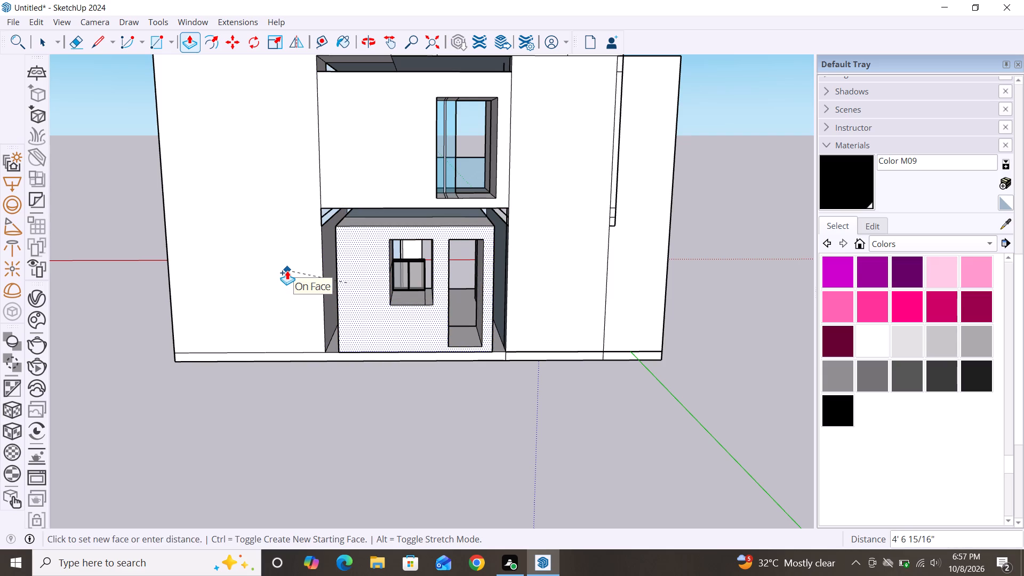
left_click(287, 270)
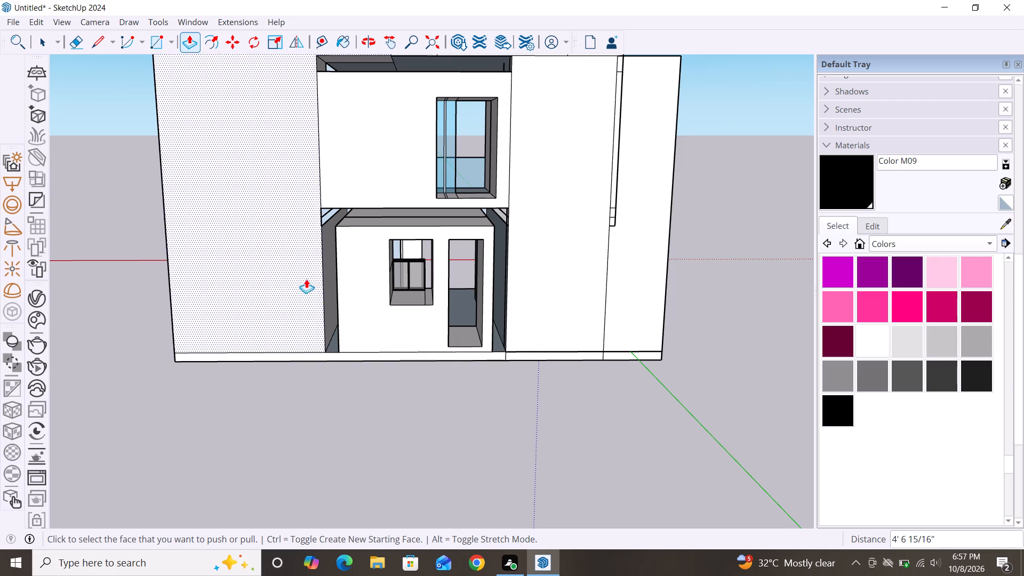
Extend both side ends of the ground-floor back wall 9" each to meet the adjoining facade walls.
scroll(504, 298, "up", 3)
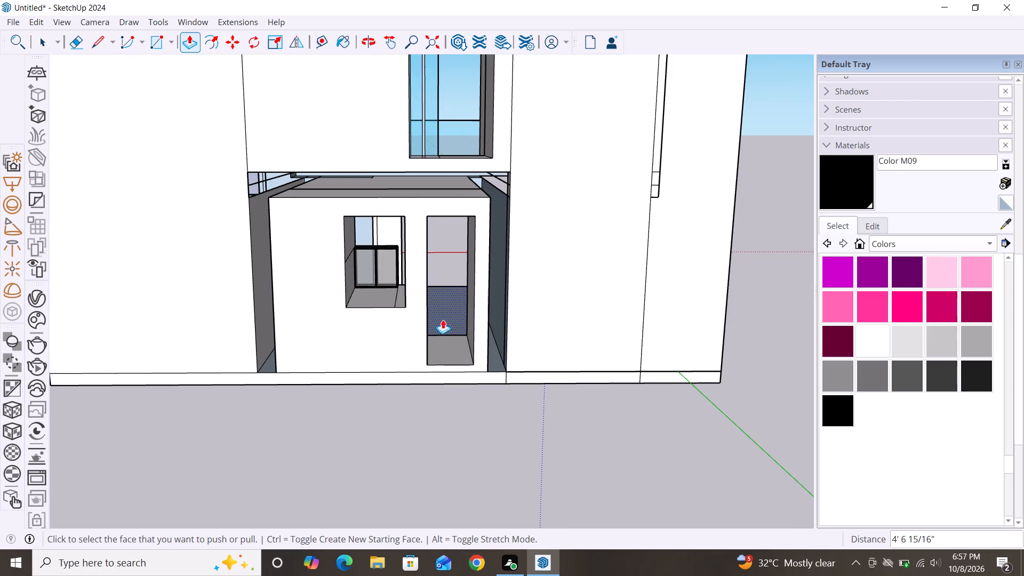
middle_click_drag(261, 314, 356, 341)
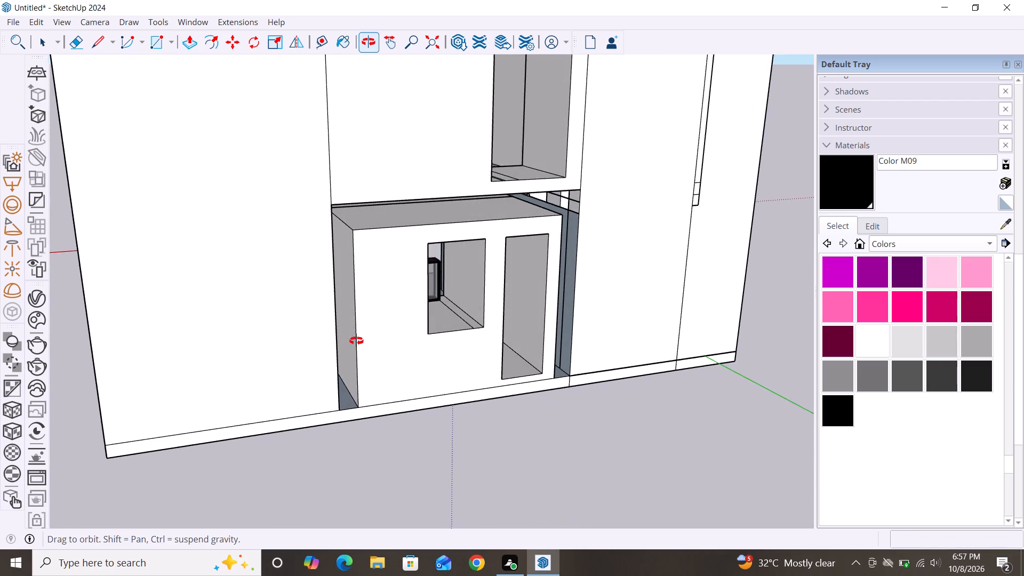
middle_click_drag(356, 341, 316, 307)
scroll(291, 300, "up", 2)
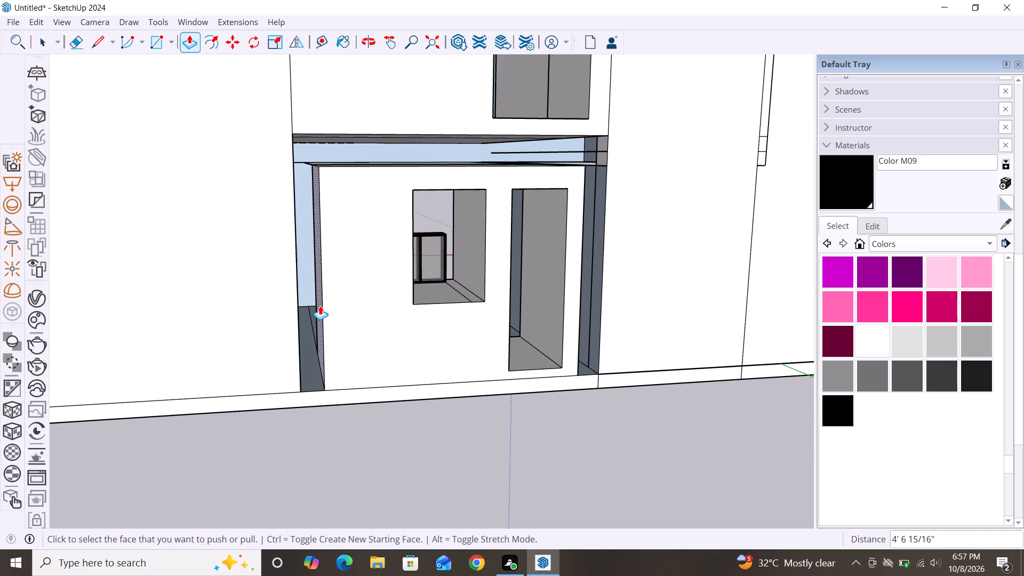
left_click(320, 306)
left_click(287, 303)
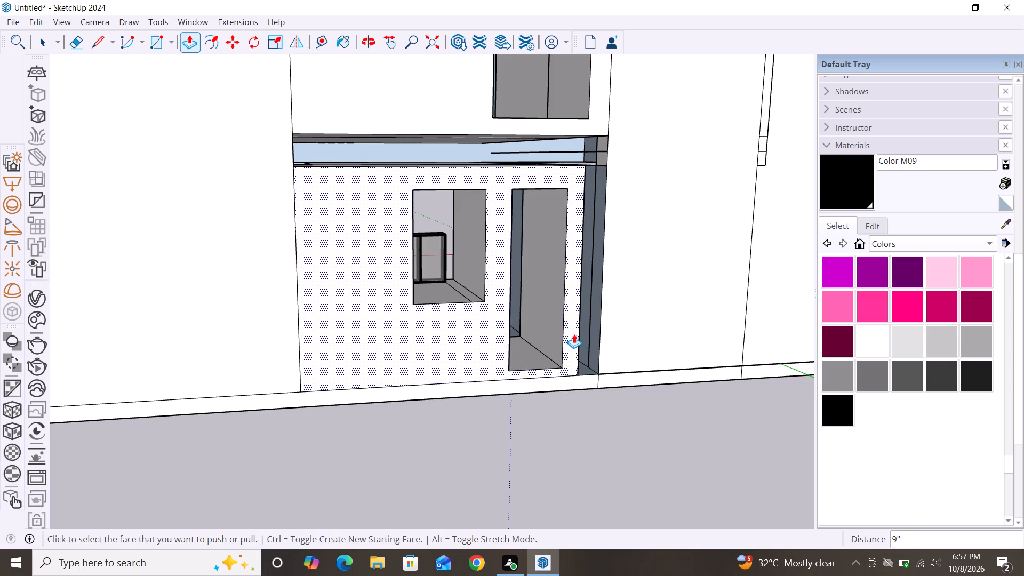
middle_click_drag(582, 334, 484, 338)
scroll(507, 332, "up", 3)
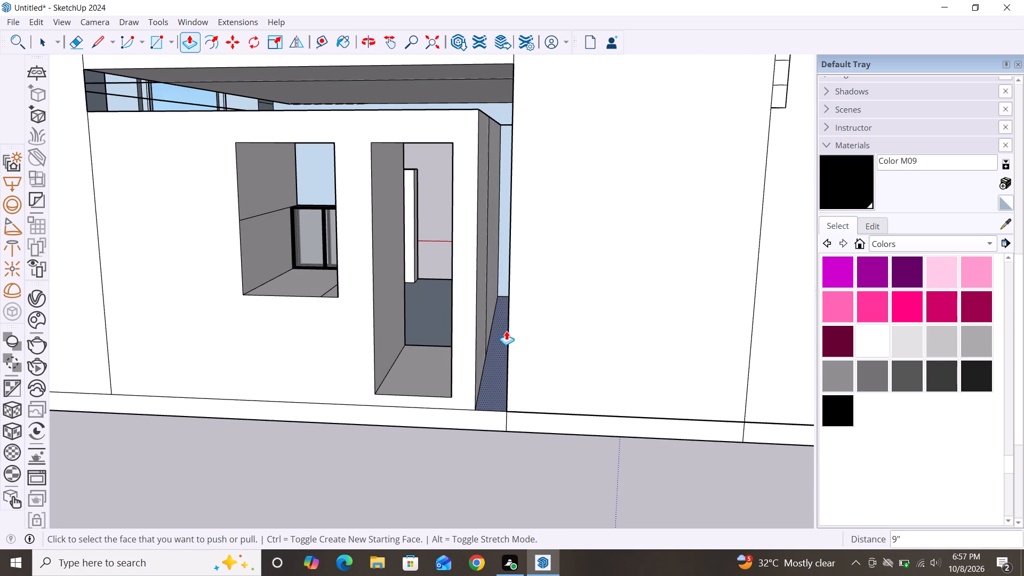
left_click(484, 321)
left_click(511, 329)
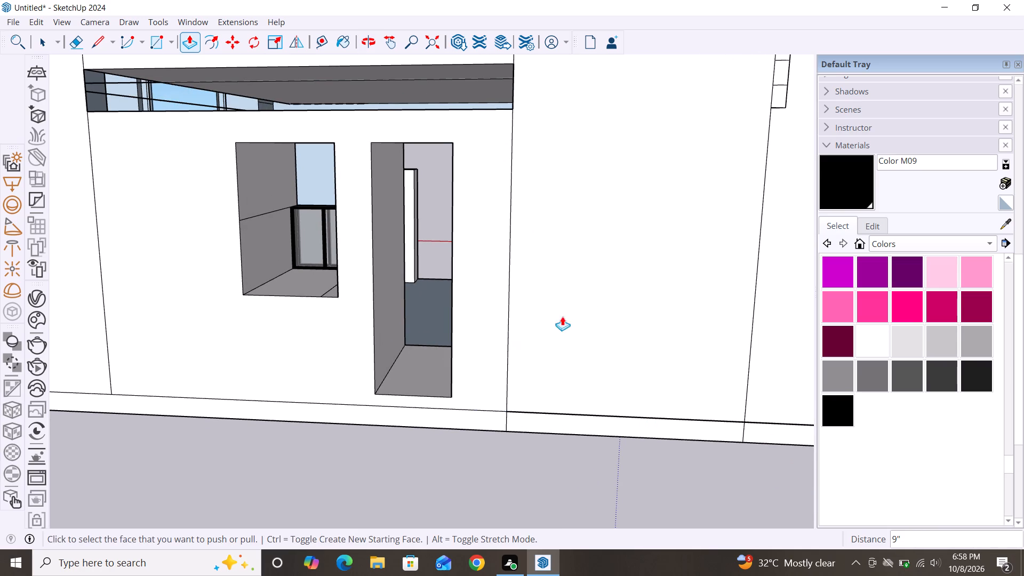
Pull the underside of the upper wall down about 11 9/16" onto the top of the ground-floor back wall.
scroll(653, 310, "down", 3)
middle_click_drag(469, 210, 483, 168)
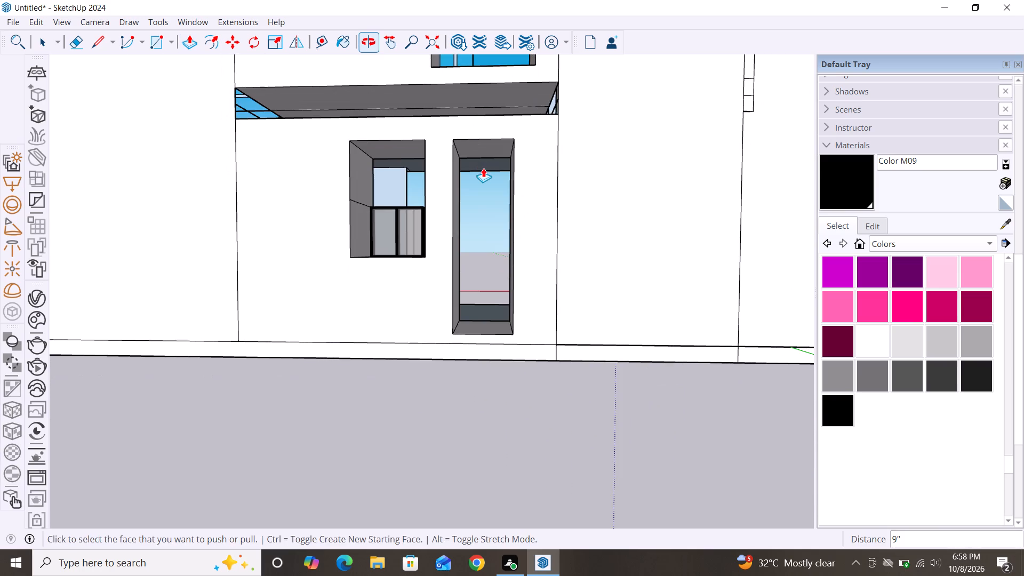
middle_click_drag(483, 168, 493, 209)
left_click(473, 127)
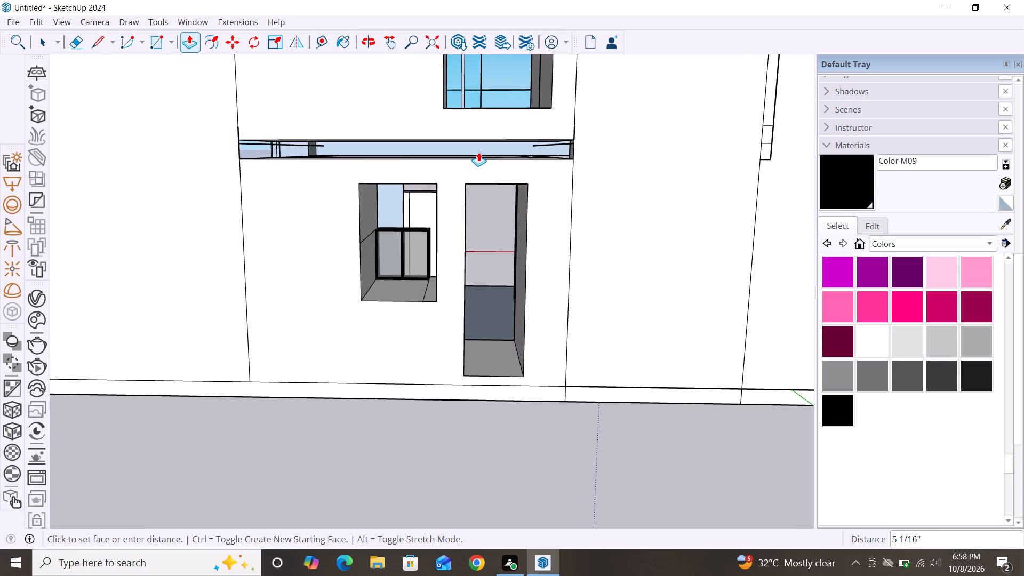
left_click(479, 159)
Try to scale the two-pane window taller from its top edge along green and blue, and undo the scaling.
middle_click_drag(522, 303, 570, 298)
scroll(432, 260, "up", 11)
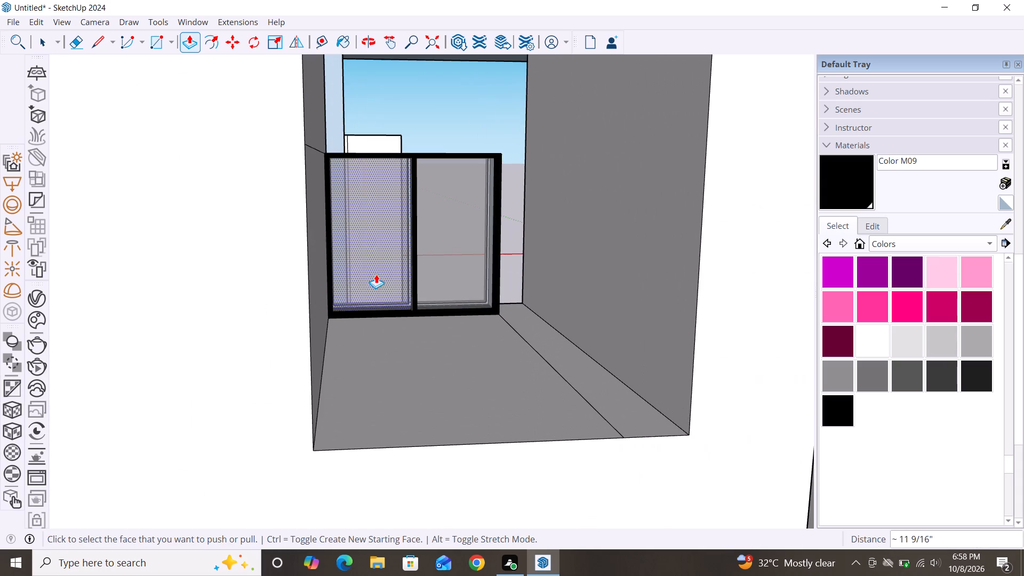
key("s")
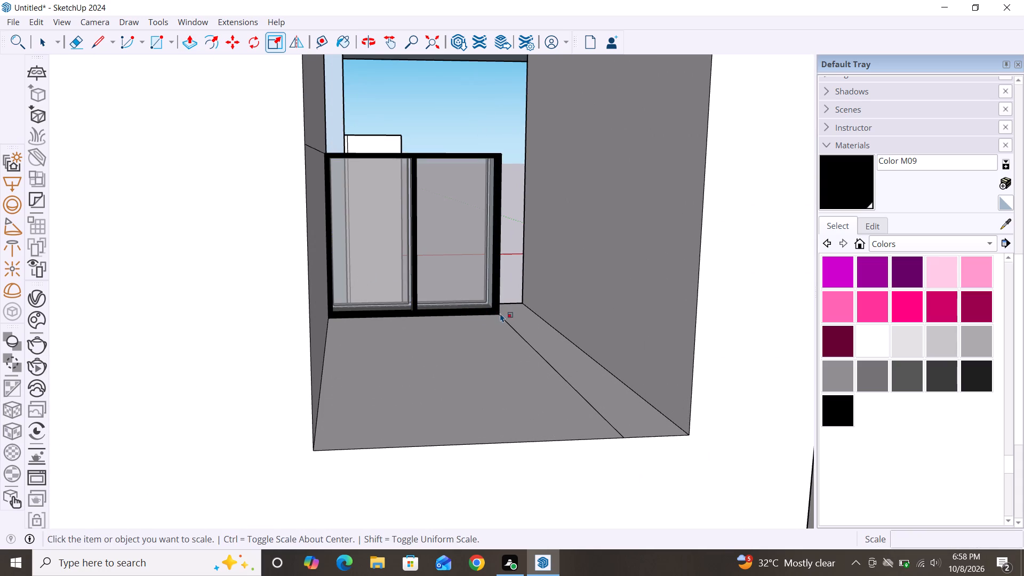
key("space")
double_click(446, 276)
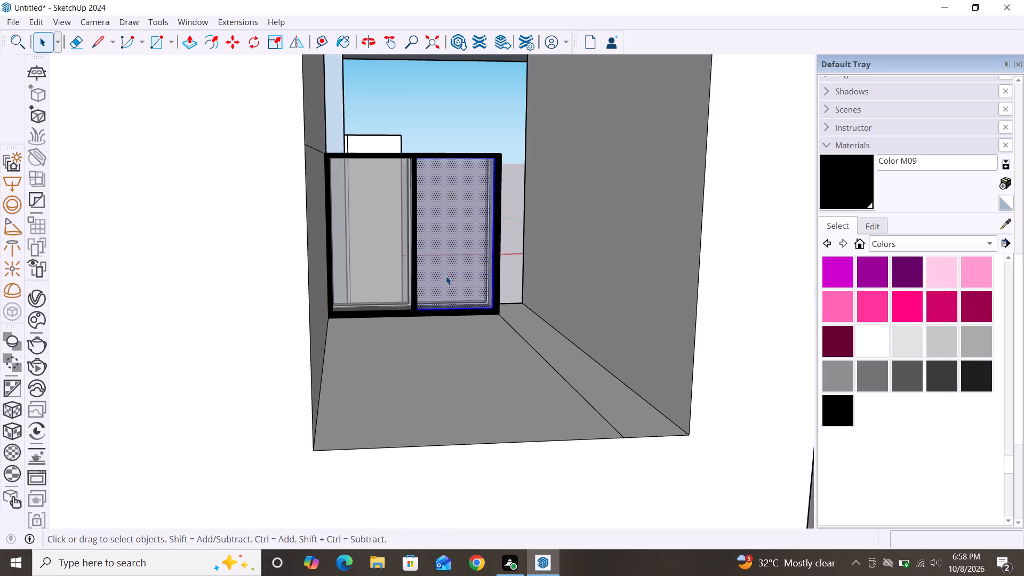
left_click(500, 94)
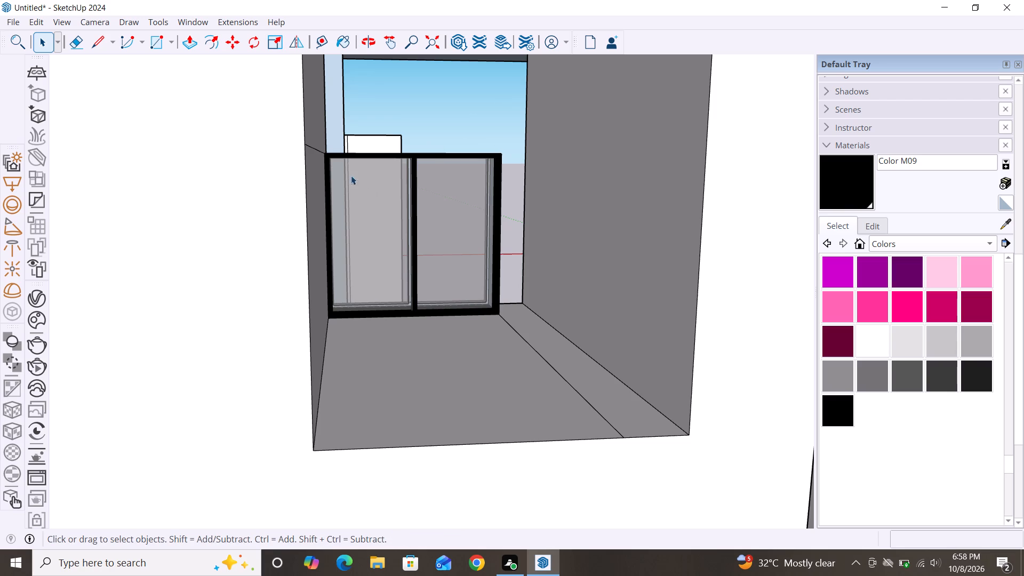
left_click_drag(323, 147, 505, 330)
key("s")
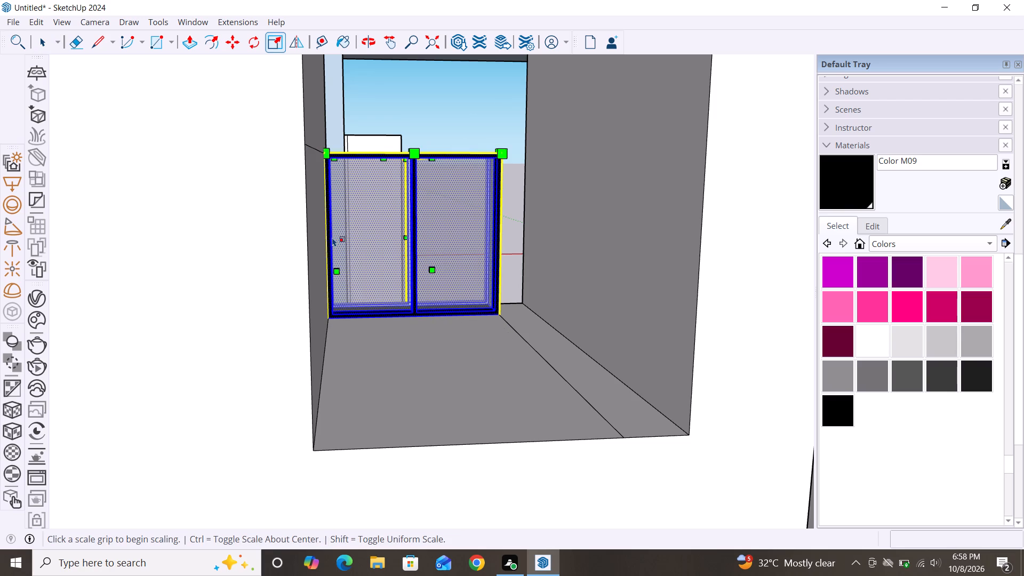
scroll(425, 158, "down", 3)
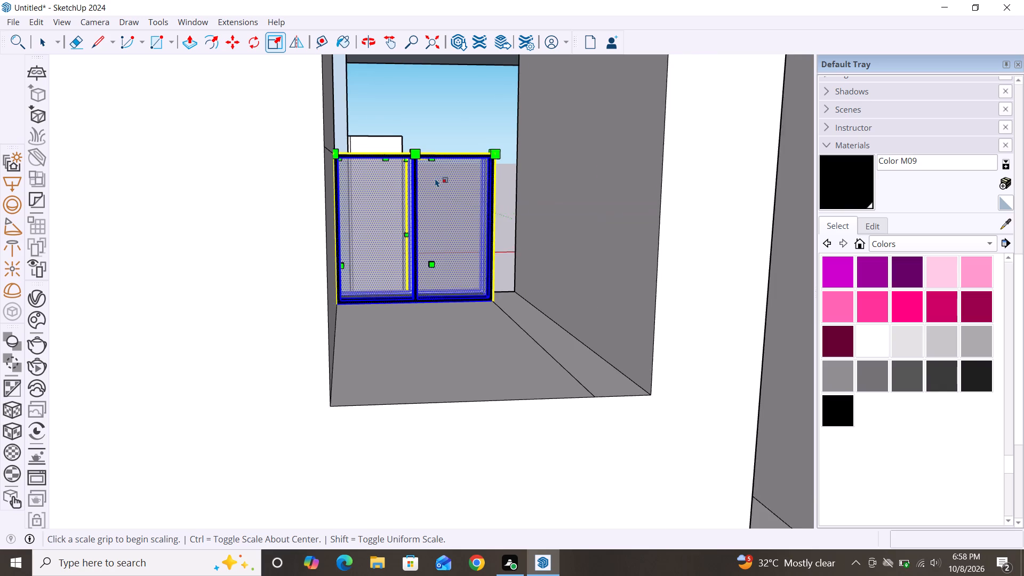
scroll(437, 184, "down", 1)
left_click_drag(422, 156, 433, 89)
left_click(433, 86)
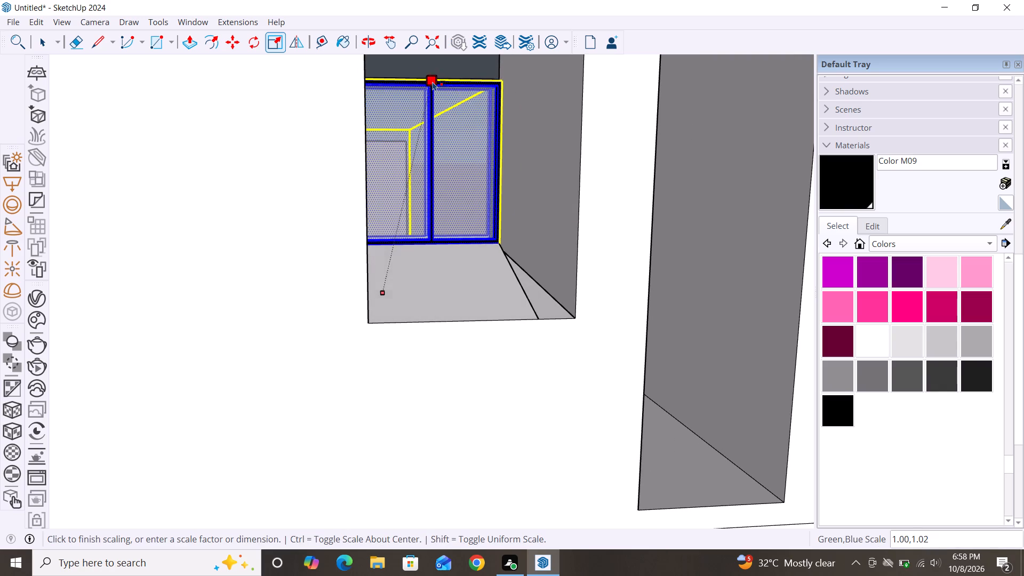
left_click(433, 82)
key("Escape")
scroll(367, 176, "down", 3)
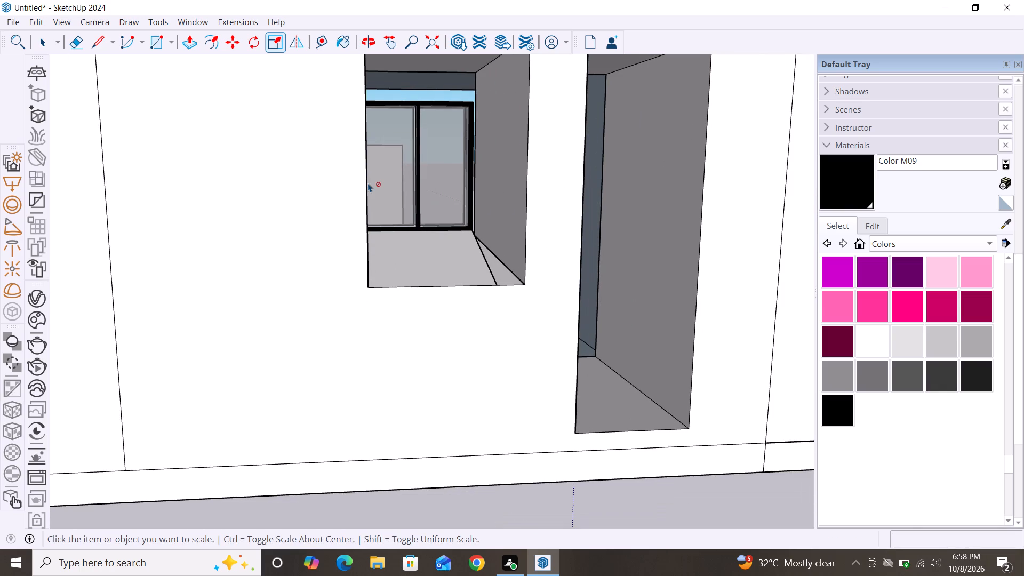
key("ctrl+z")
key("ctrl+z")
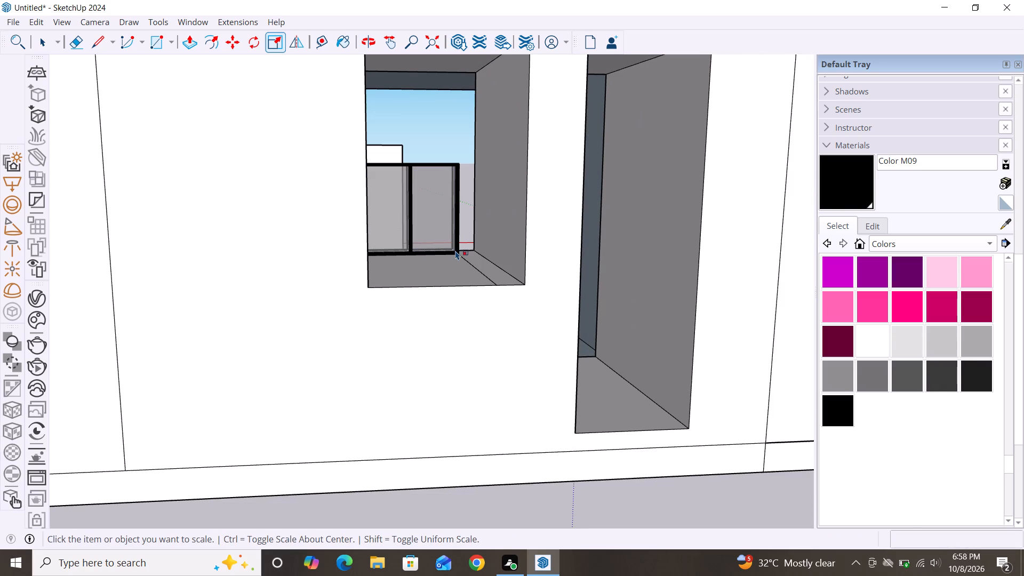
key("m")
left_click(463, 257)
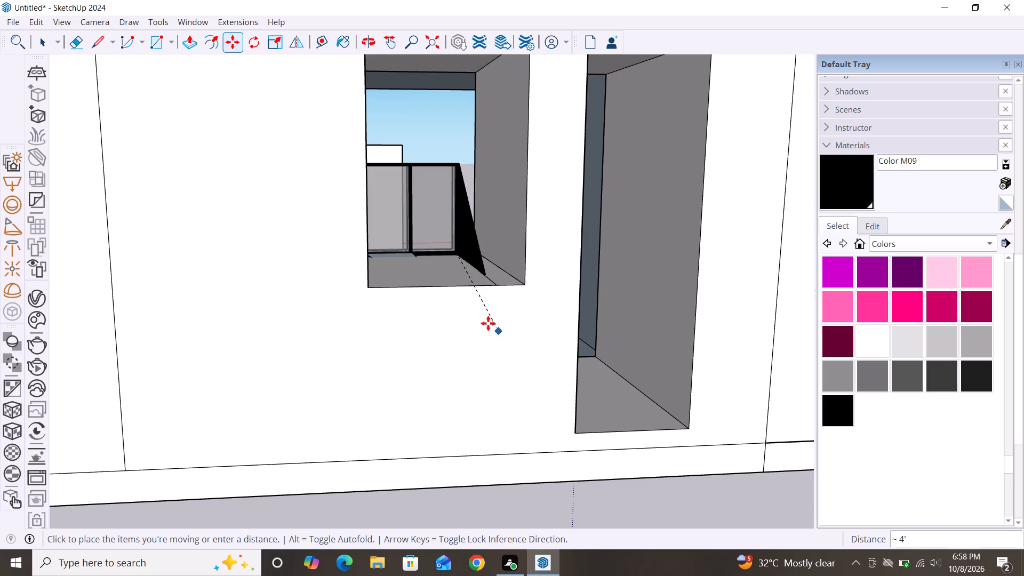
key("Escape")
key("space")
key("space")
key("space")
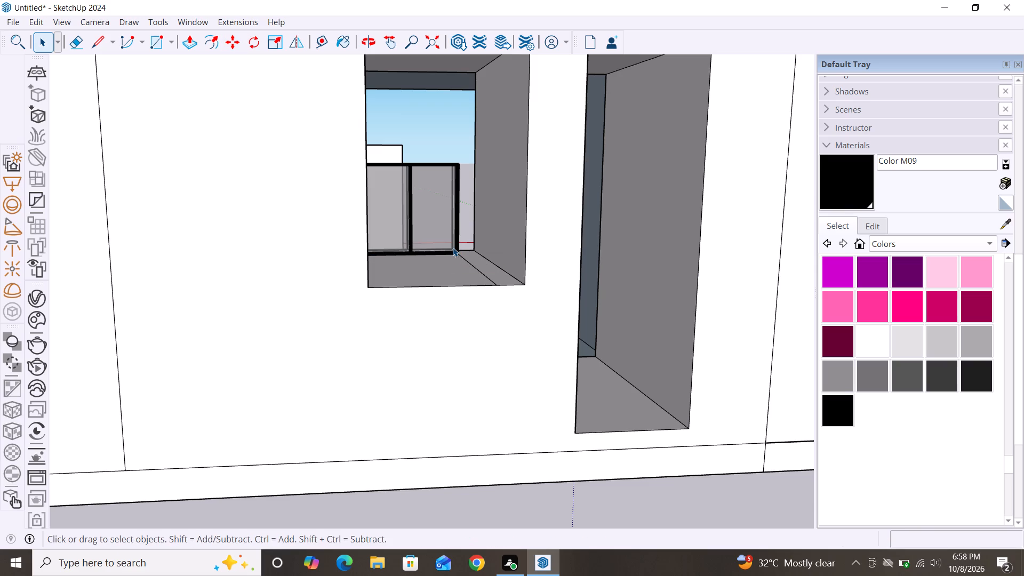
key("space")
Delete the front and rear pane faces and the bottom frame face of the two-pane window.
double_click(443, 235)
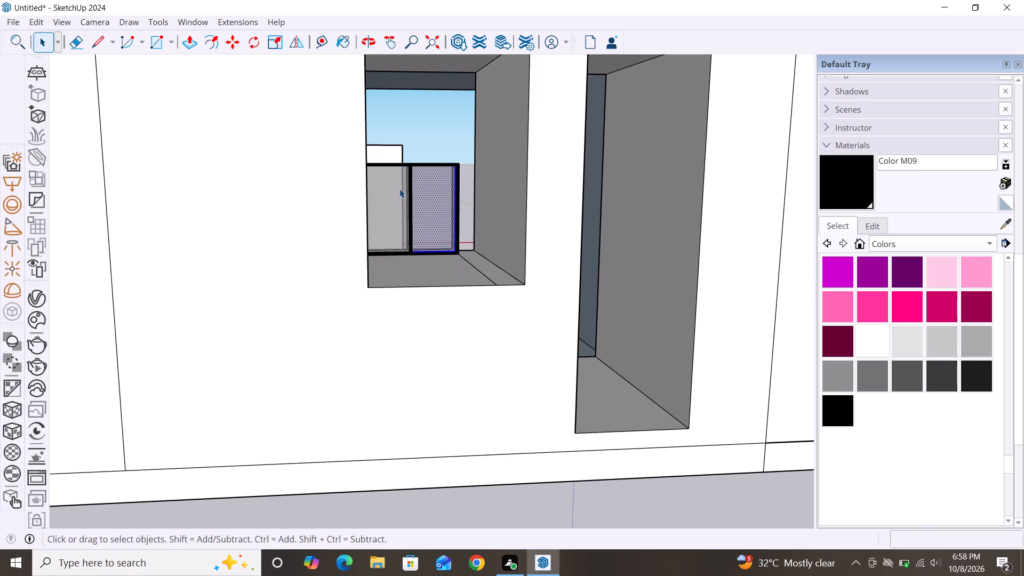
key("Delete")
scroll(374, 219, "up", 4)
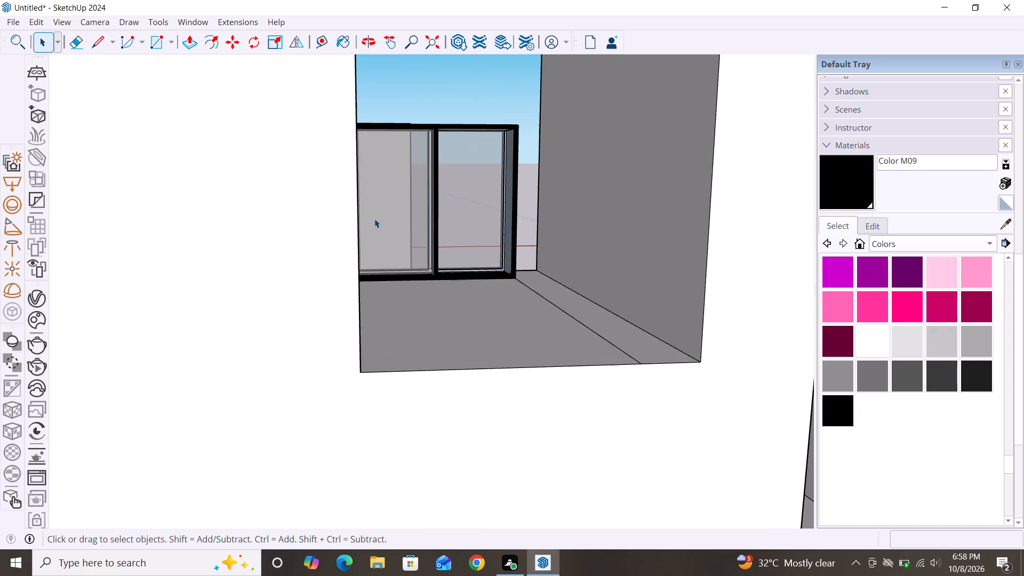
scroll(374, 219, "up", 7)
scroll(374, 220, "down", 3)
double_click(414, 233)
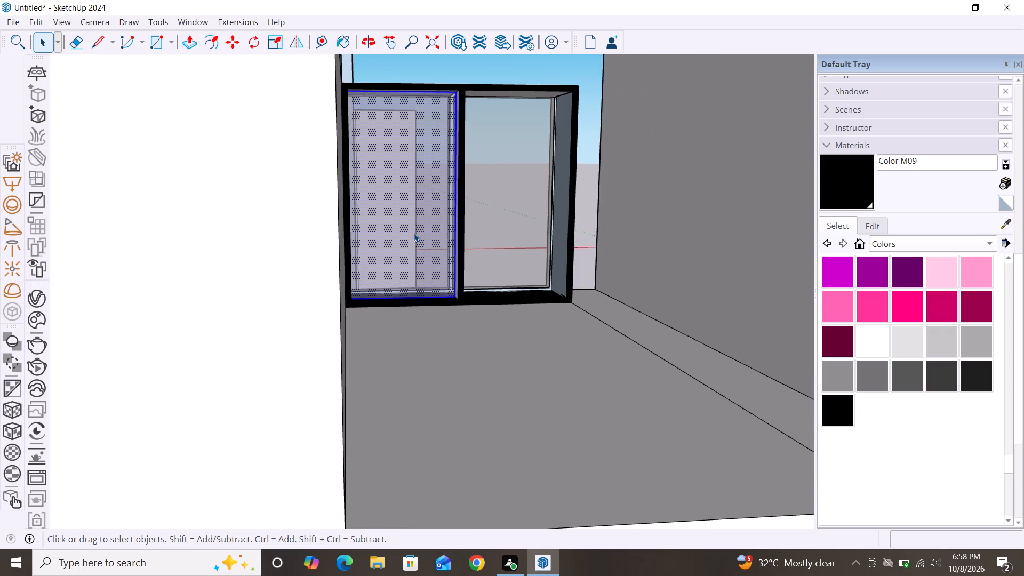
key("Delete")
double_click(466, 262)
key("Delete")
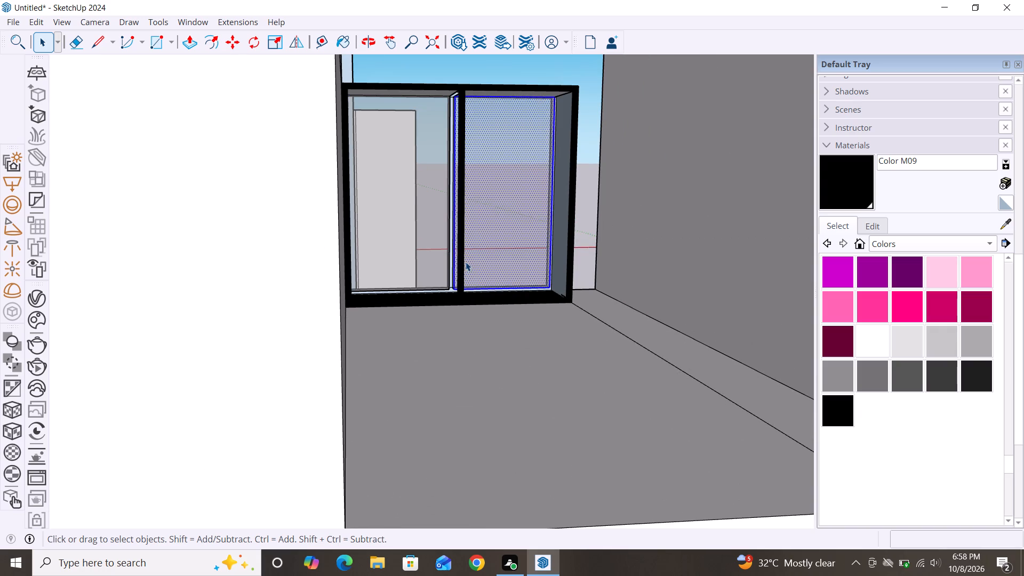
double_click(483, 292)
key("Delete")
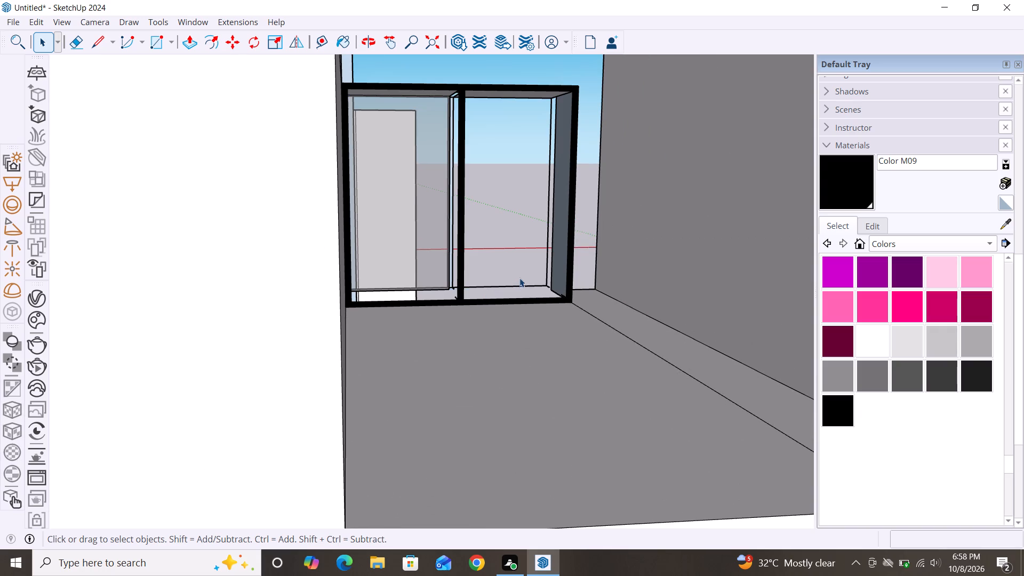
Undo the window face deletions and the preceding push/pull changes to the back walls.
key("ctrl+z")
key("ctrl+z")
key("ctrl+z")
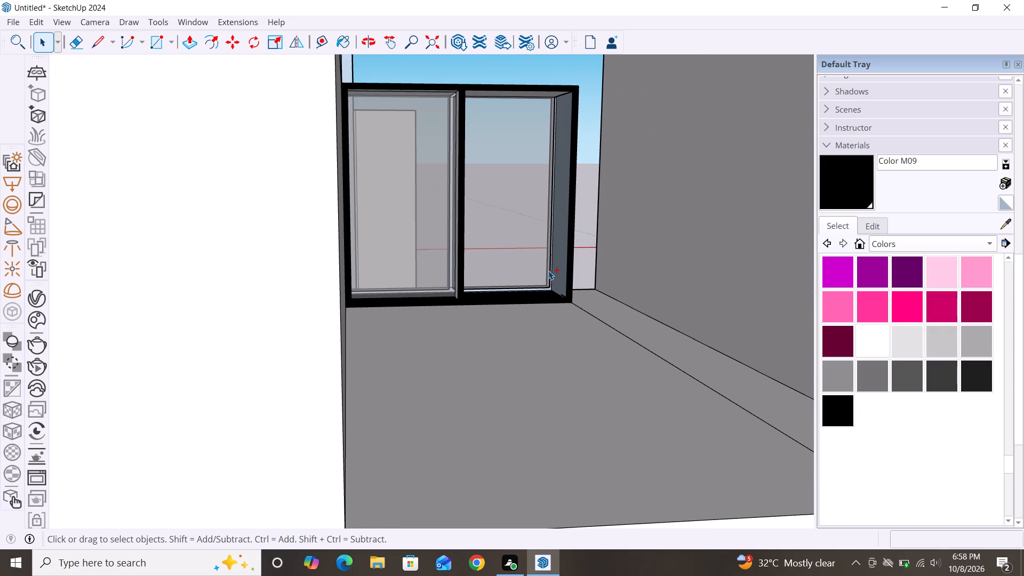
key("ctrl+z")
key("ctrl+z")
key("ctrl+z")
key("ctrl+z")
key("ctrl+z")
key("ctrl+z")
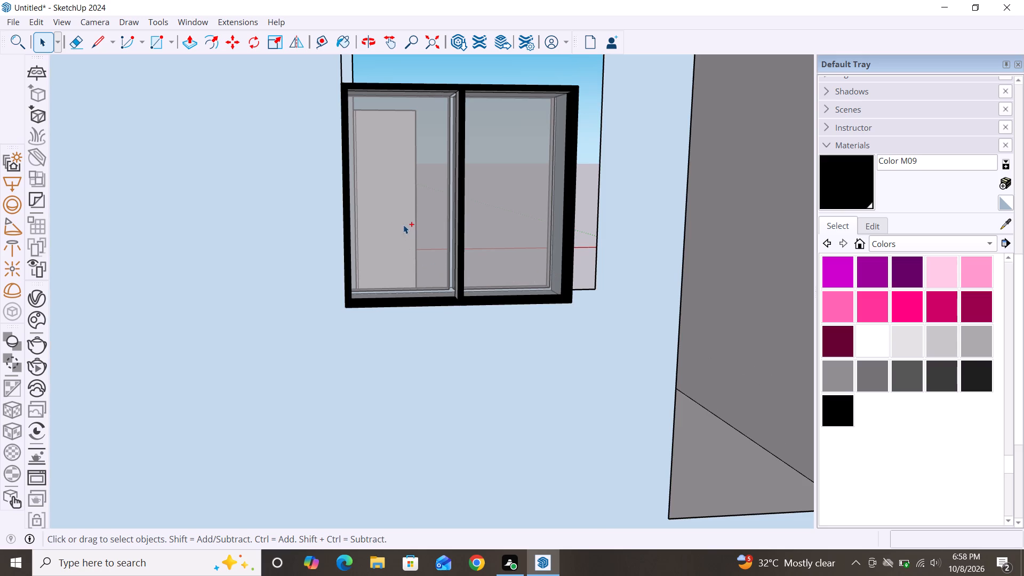
Undo one more of the preceding changes to the model.
key("ctrl+z")
Pull the upper-floor back wall outward 3' 9 15/16", flush with the rear face of the house.
scroll(403, 204, "down", 11)
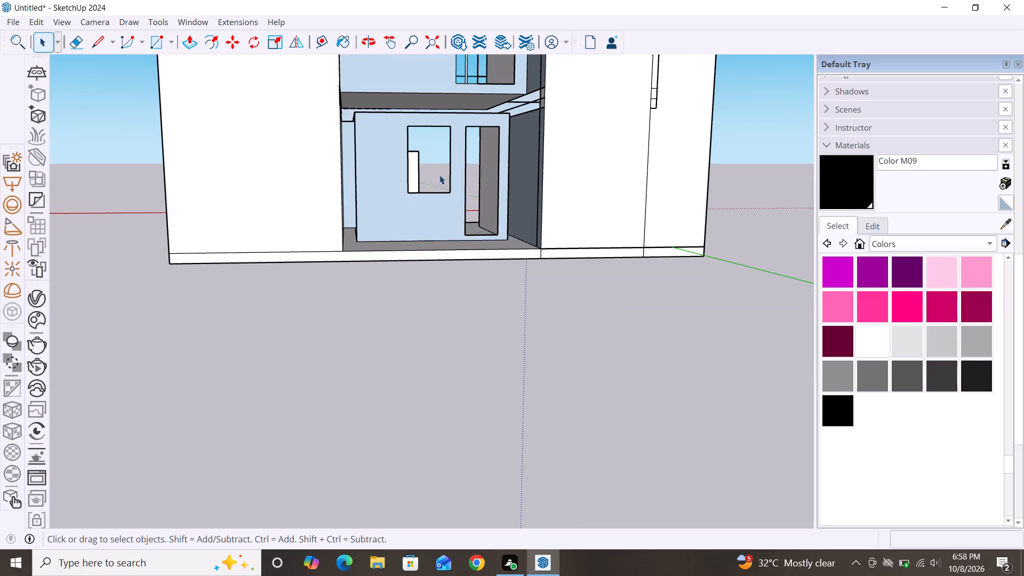
scroll(526, 267, "down", 8)
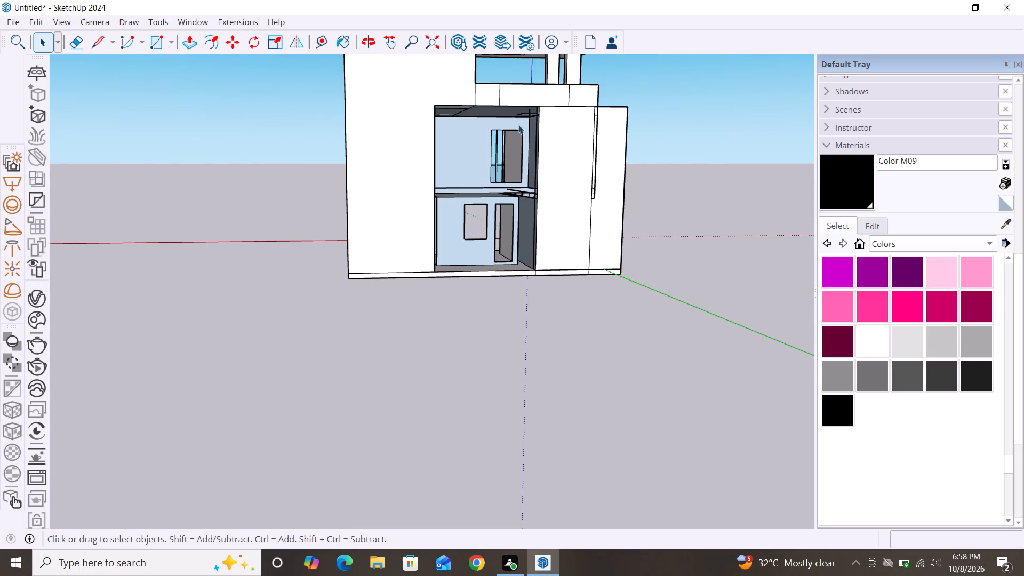
scroll(518, 125, "up", 9)
key("p")
left_click(423, 133)
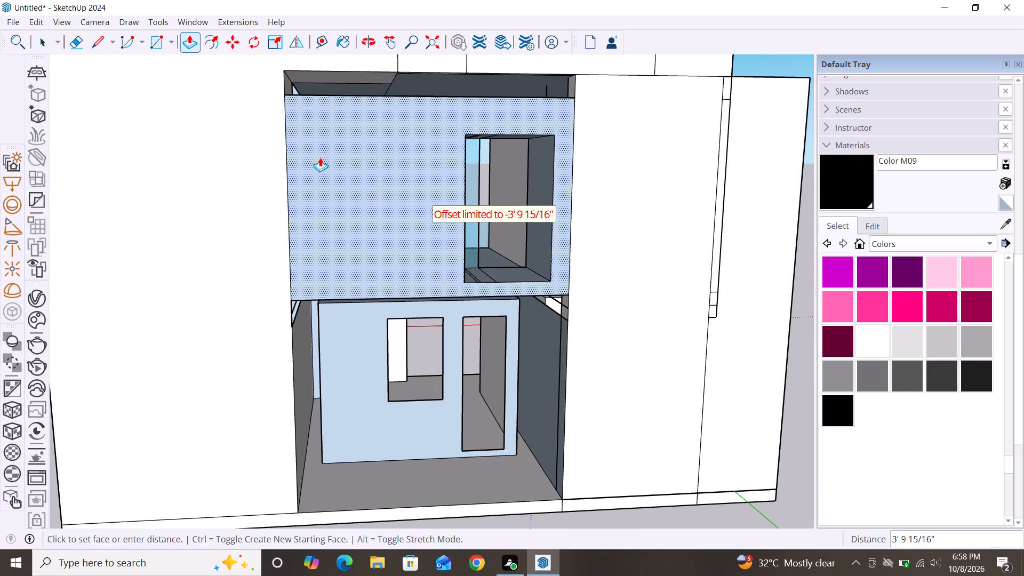
left_click(268, 156)
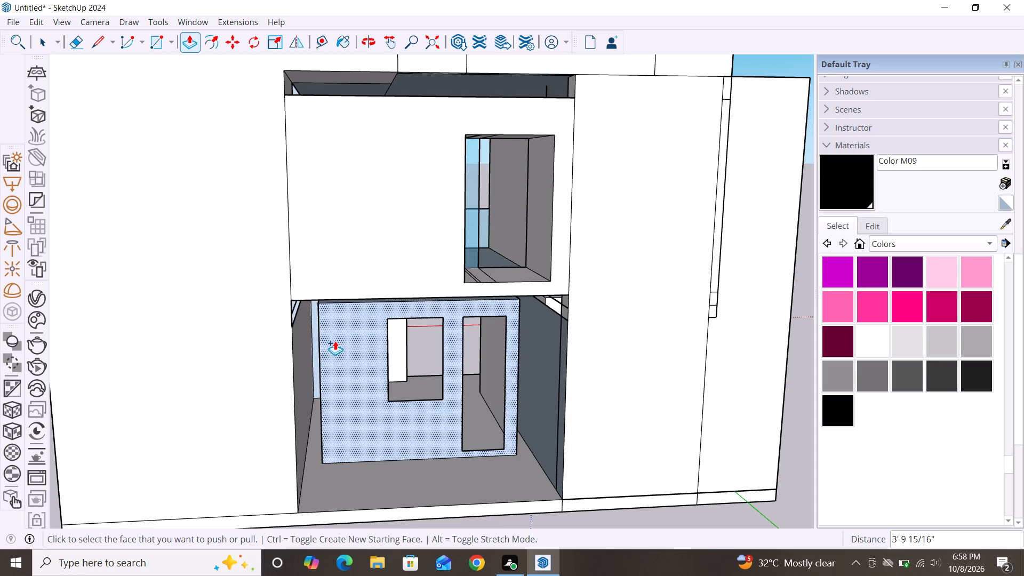
Pull the ground-floor back wall with the window and door openings outward 4' 6 15/16".
left_click(335, 341)
left_click(239, 340)
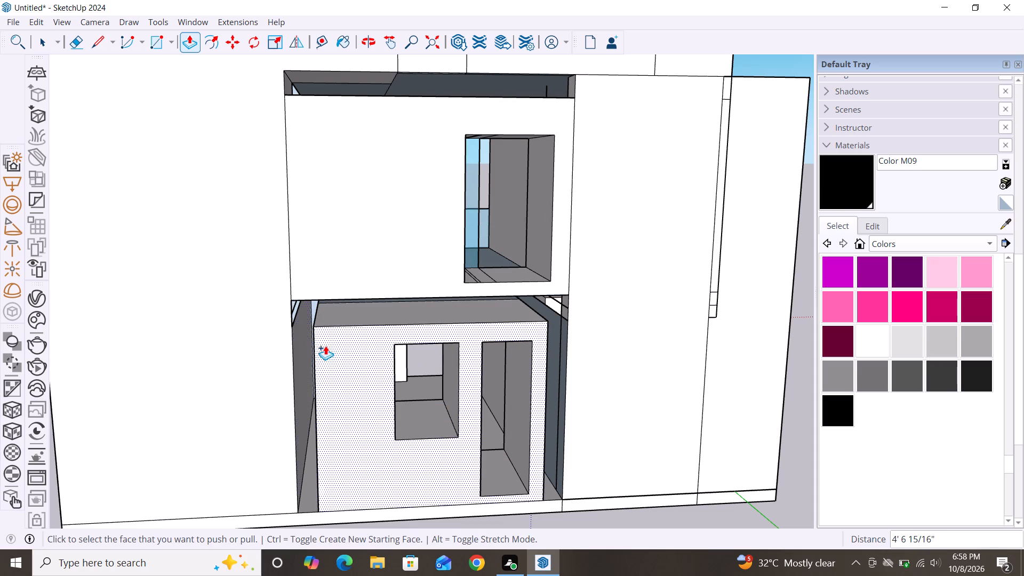
Pull the side wall's inner face about 1' 3 7/8" across the gap beside the ground-floor door opening.
scroll(559, 354, "up", 4)
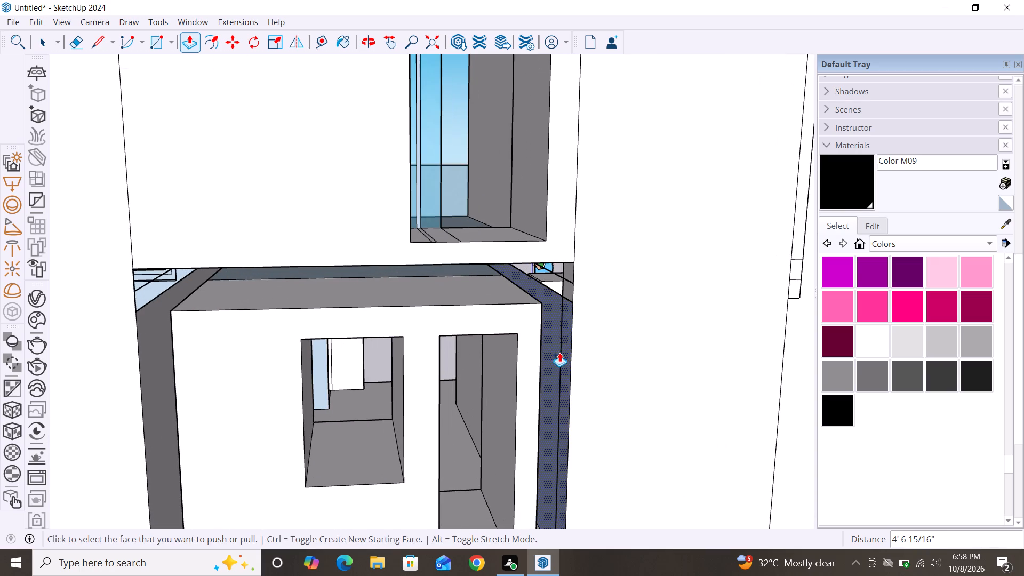
left_click(549, 371)
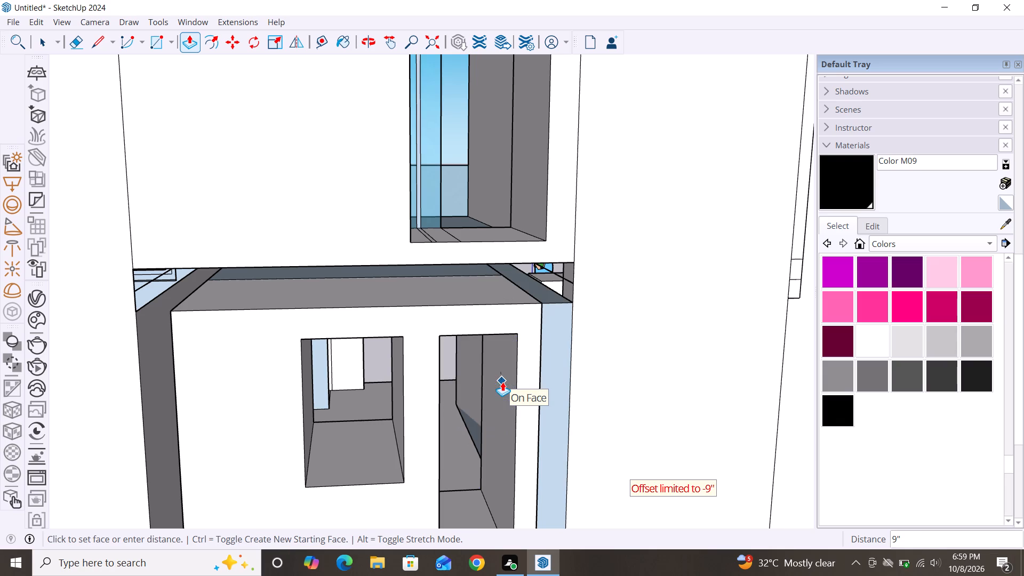
left_click(495, 379)
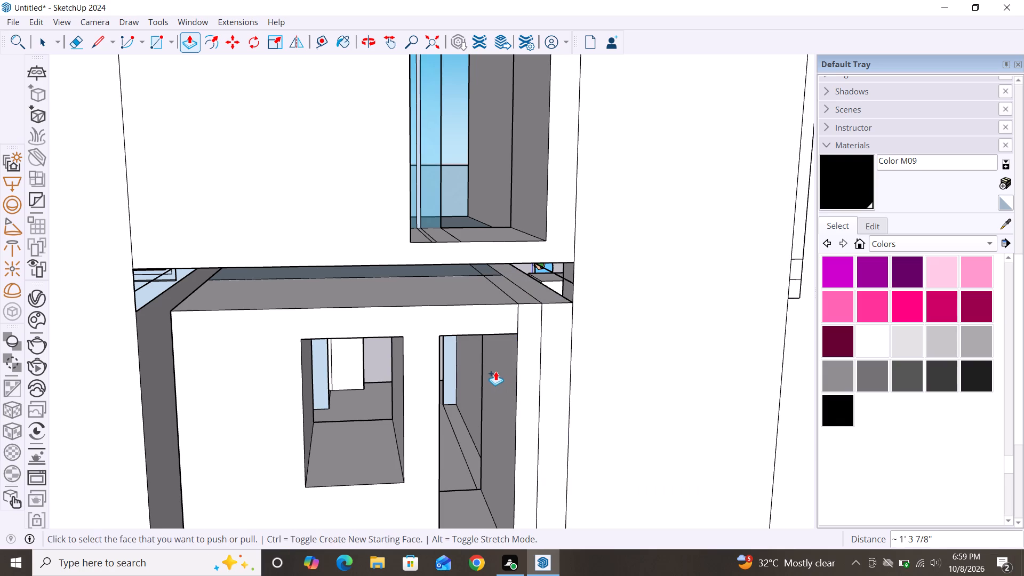
left_click(569, 271)
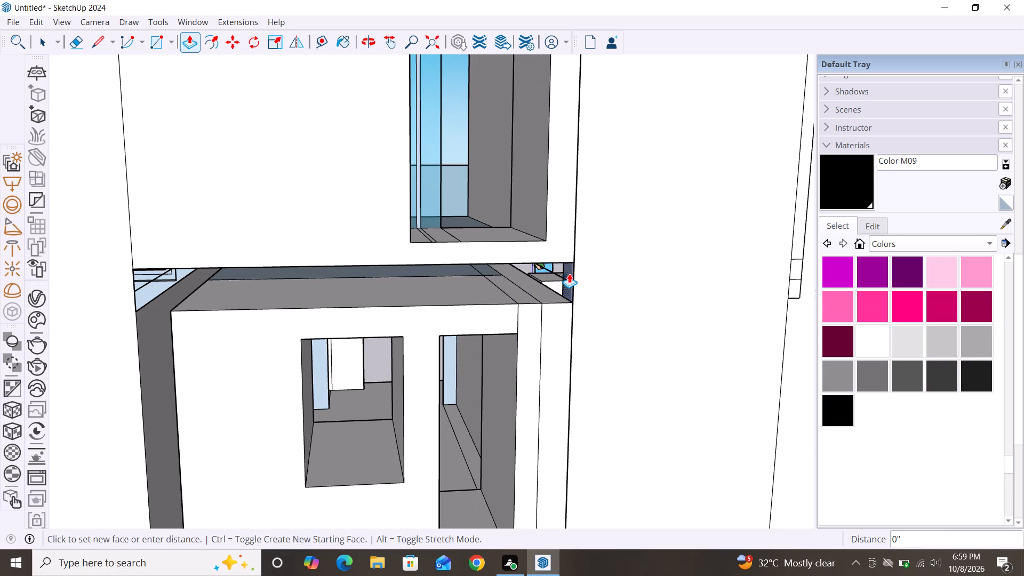
key("Escape")
Pull the underside of the upper back wall down about 11 9/16" onto the ground-floor back wall.
middle_click_drag(513, 289, 515, 263)
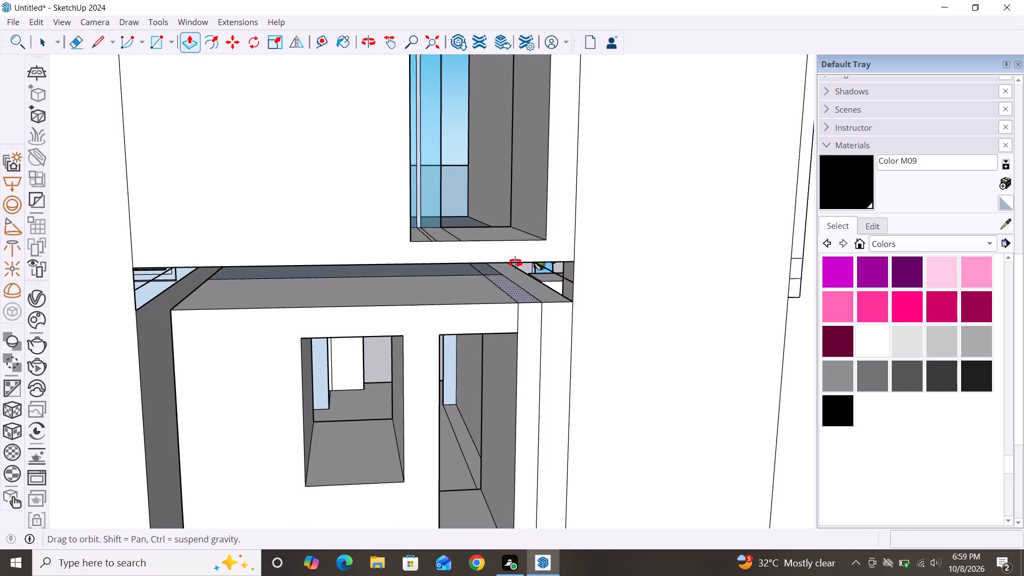
middle_click_drag(515, 263, 518, 212)
left_click(498, 151)
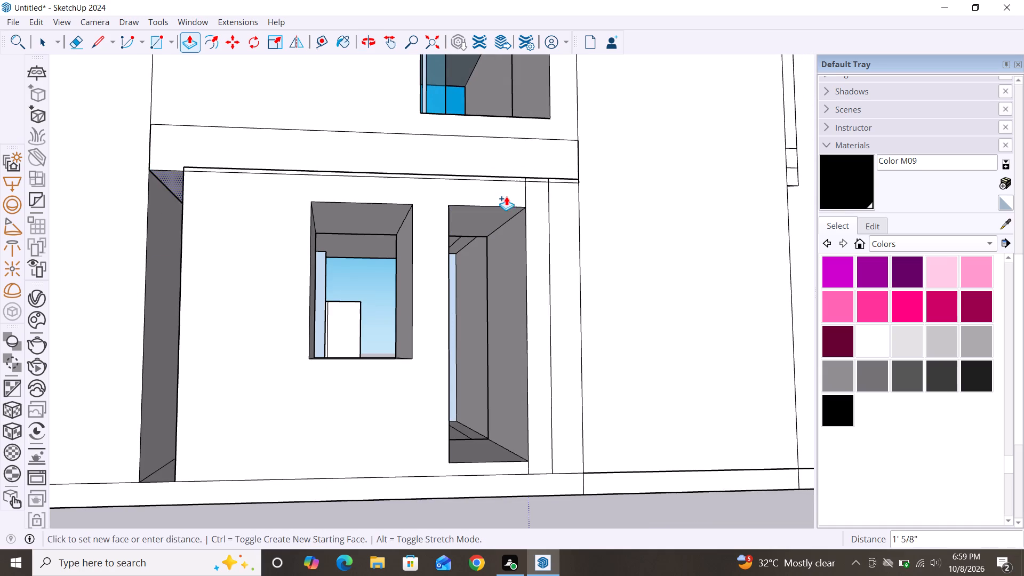
left_click(582, 178)
Pull the ground-floor back wall's end face on the window side 9" to meet the side wall.
scroll(668, 219, "down", 2)
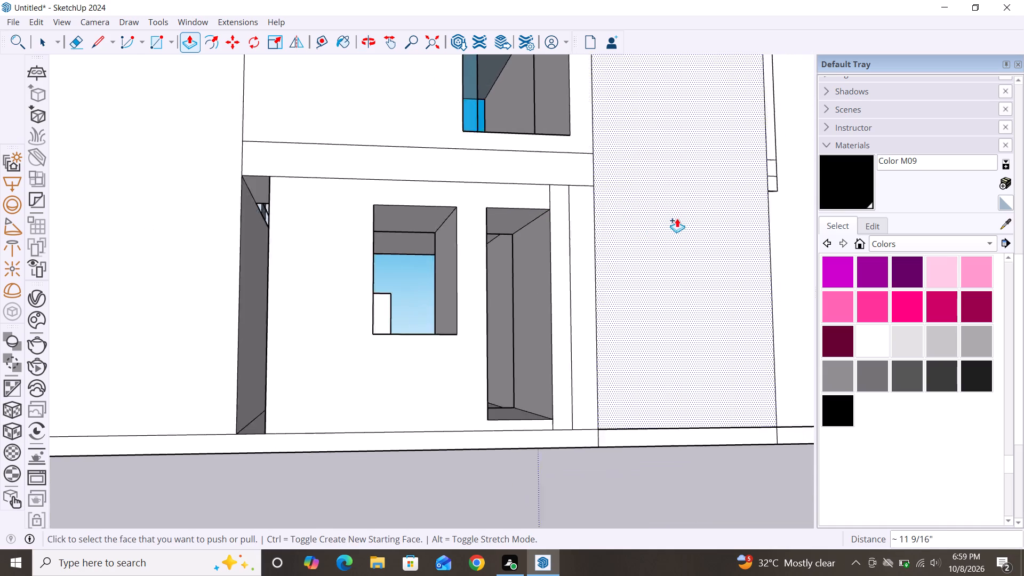
scroll(677, 218, "down", 3)
left_click(371, 287)
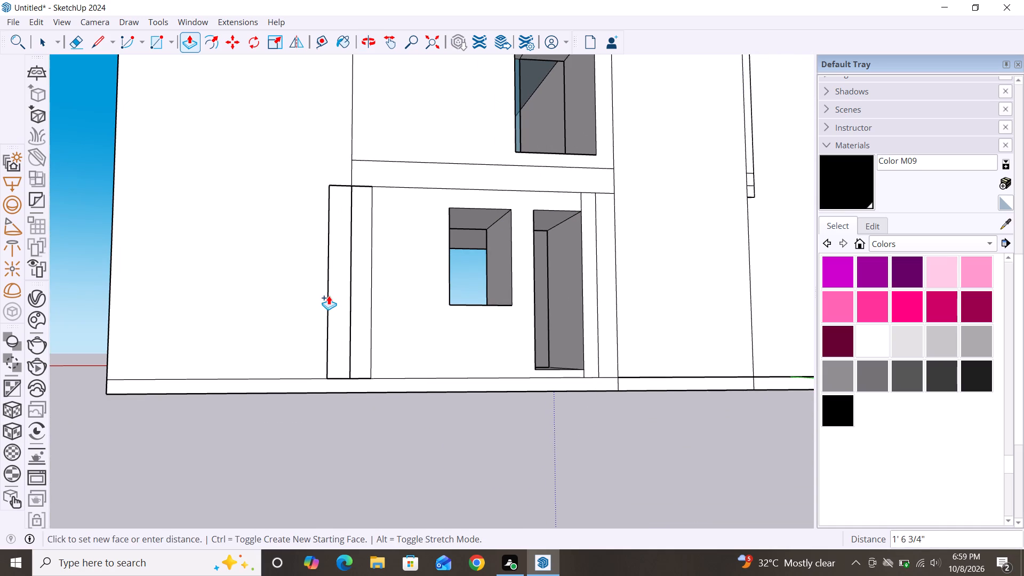
left_click(354, 378)
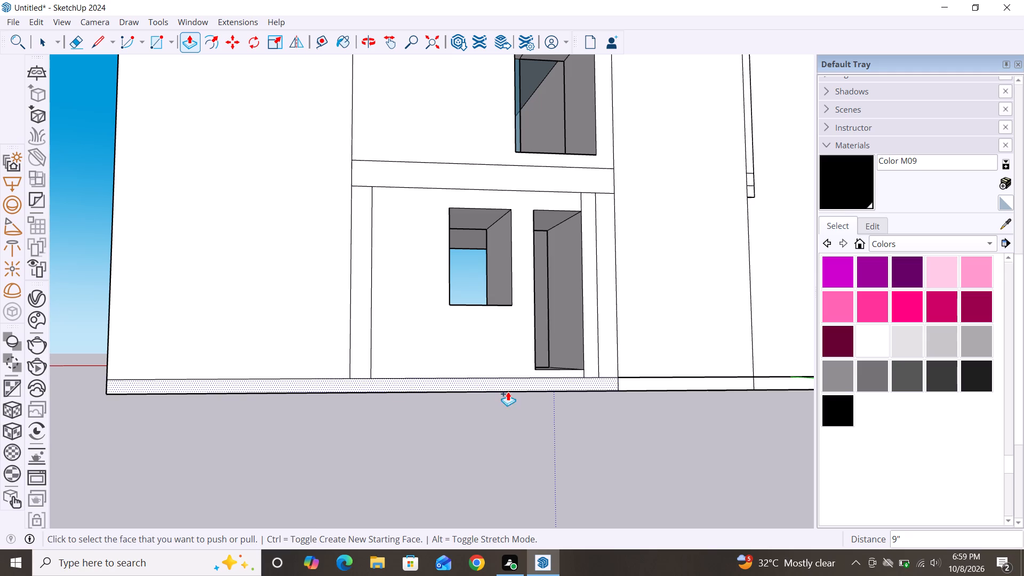
Examine the extended back walls from the rear, and view the entrance and openings from the front of the house.
middle_click_drag(538, 406, 515, 477)
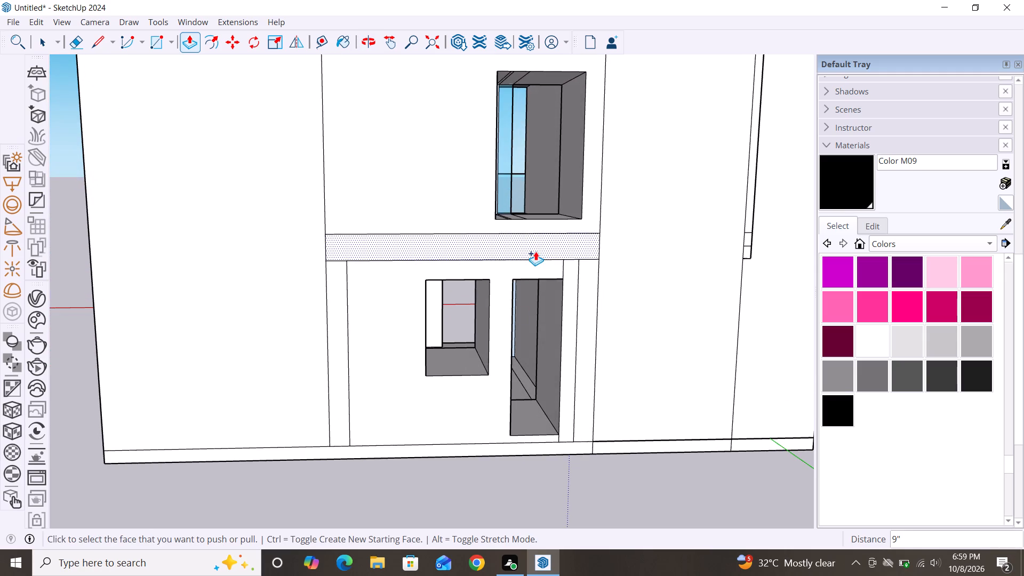
scroll(536, 250, "down", 2)
scroll(548, 282, "up", 7)
scroll(592, 236, "down", 2)
key("space")
scroll(543, 204, "down", 13)
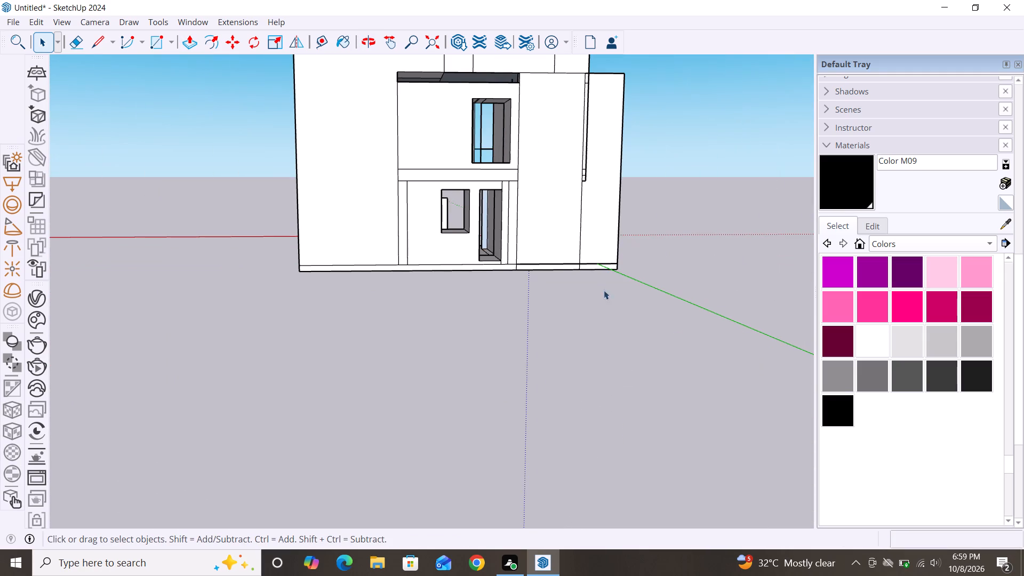
middle_click_drag(747, 370, 302, 401, "alt")
scroll(743, 206, "down", 2)
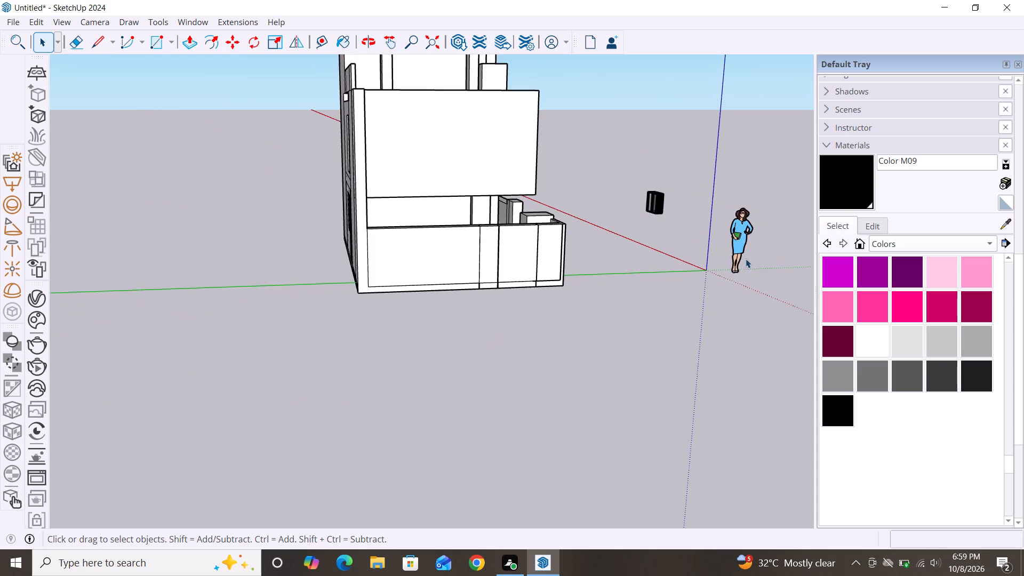
middle_click_drag(711, 329, 185, 339, "alt")
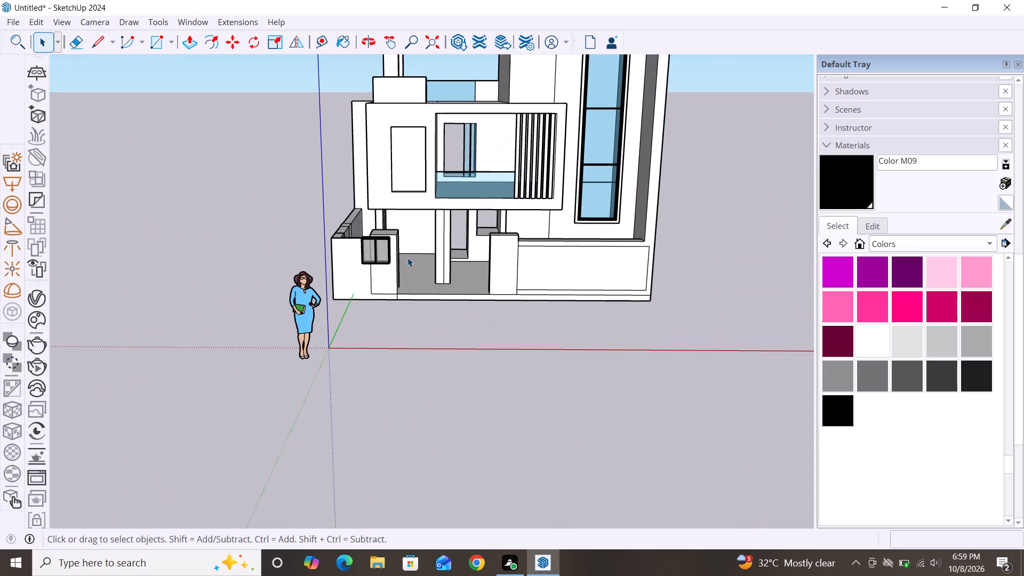
scroll(414, 229, "up", 6)
middle_click_drag(460, 239, 454, 182)
scroll(482, 275, "down", 5)
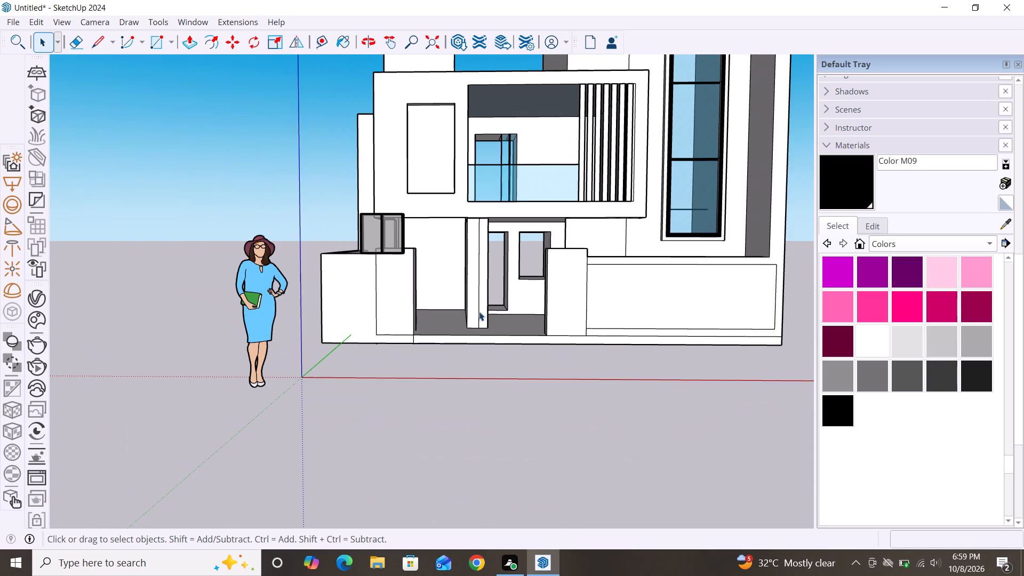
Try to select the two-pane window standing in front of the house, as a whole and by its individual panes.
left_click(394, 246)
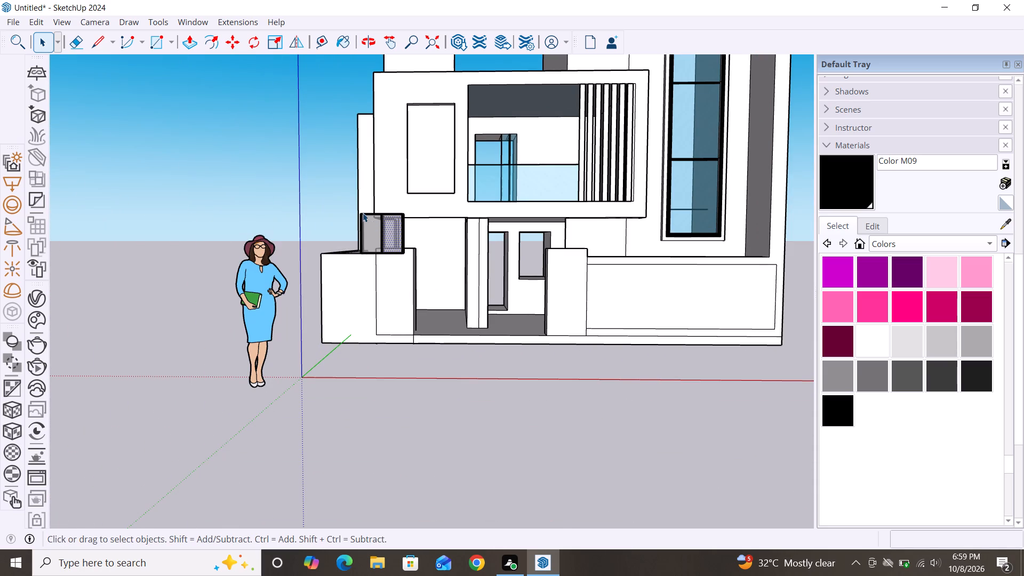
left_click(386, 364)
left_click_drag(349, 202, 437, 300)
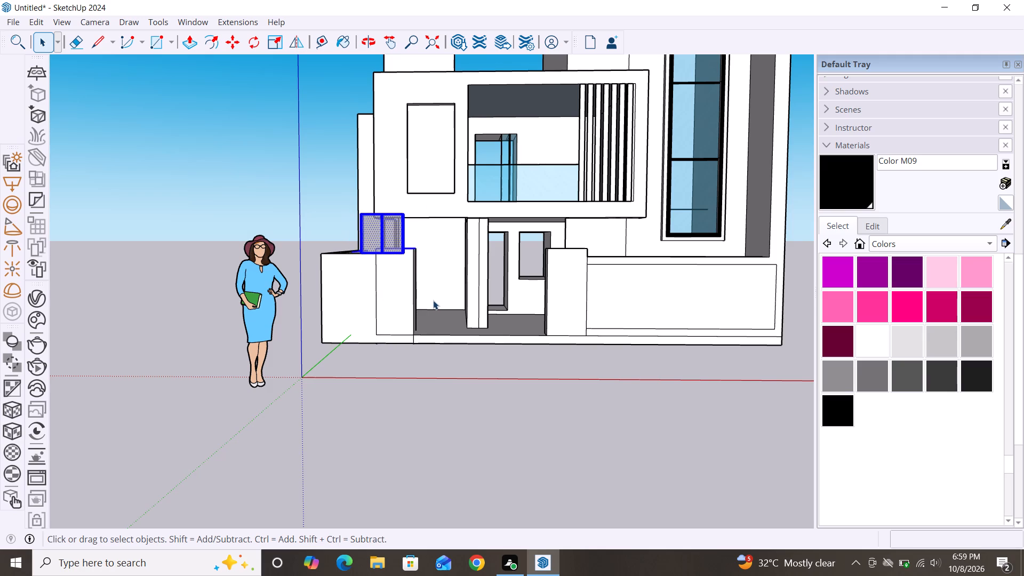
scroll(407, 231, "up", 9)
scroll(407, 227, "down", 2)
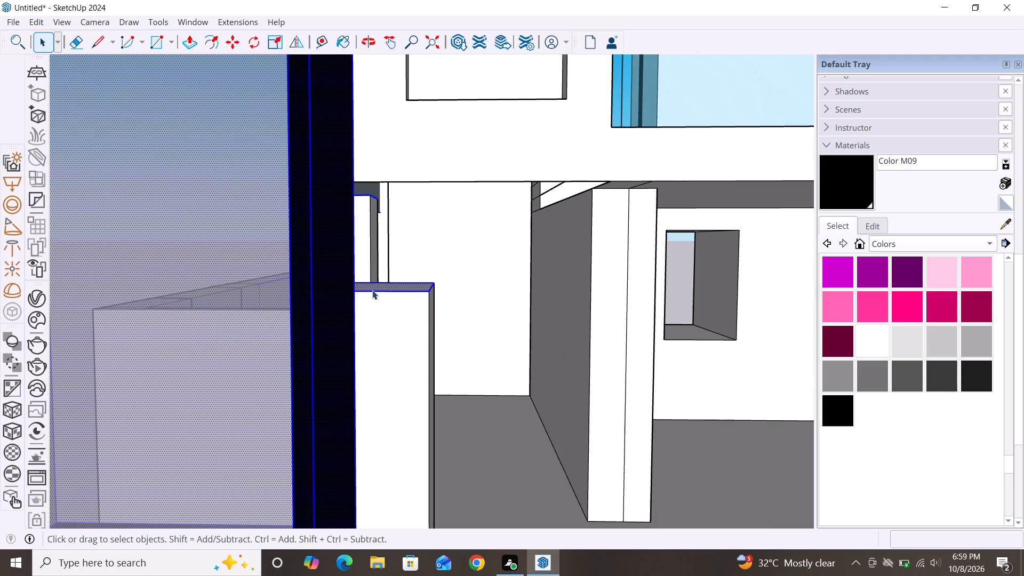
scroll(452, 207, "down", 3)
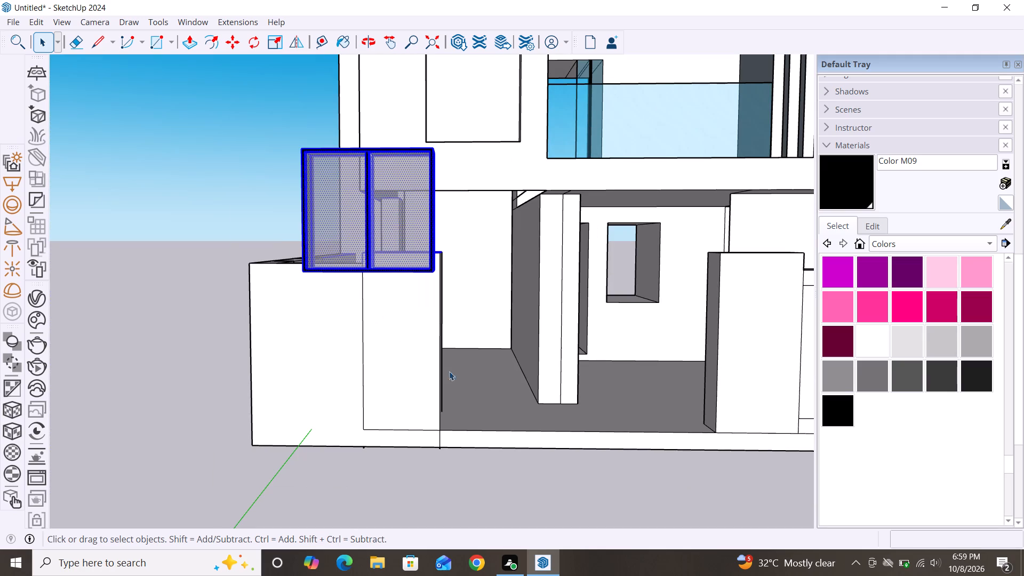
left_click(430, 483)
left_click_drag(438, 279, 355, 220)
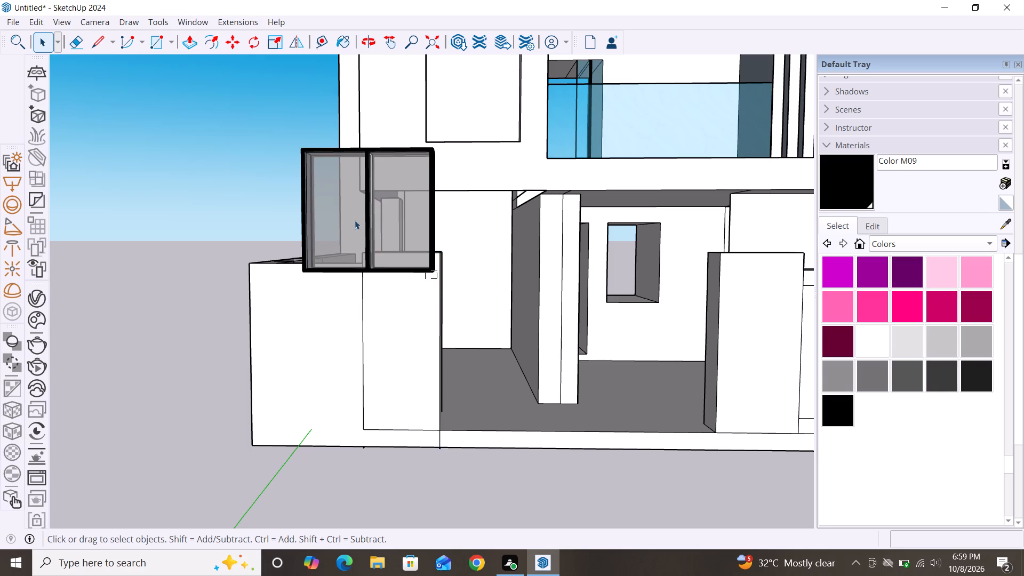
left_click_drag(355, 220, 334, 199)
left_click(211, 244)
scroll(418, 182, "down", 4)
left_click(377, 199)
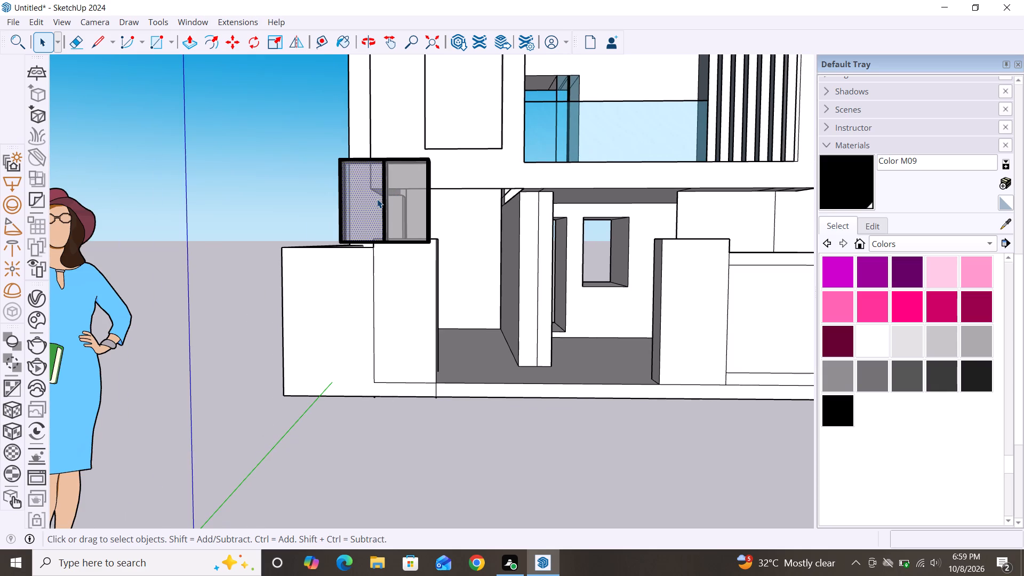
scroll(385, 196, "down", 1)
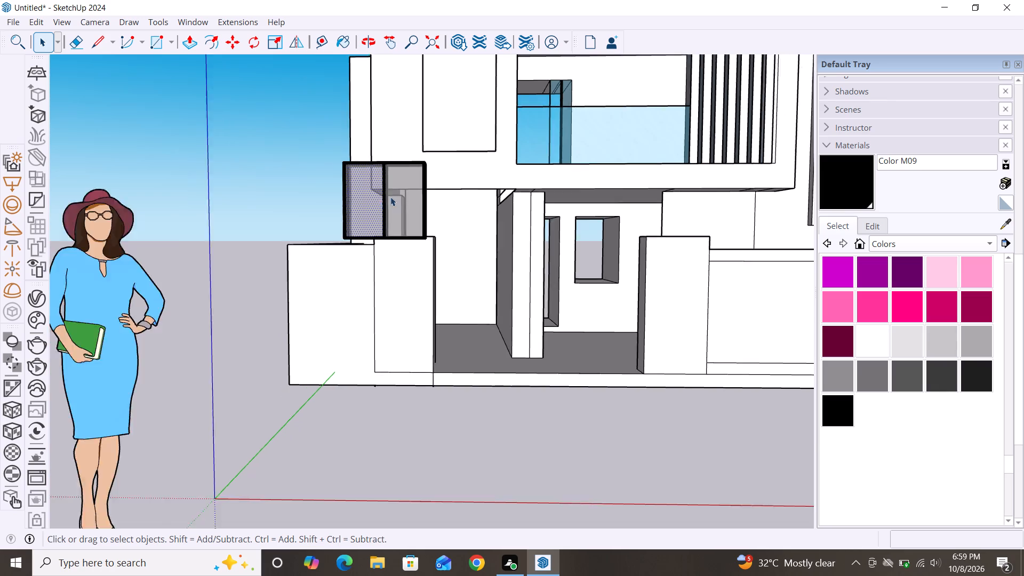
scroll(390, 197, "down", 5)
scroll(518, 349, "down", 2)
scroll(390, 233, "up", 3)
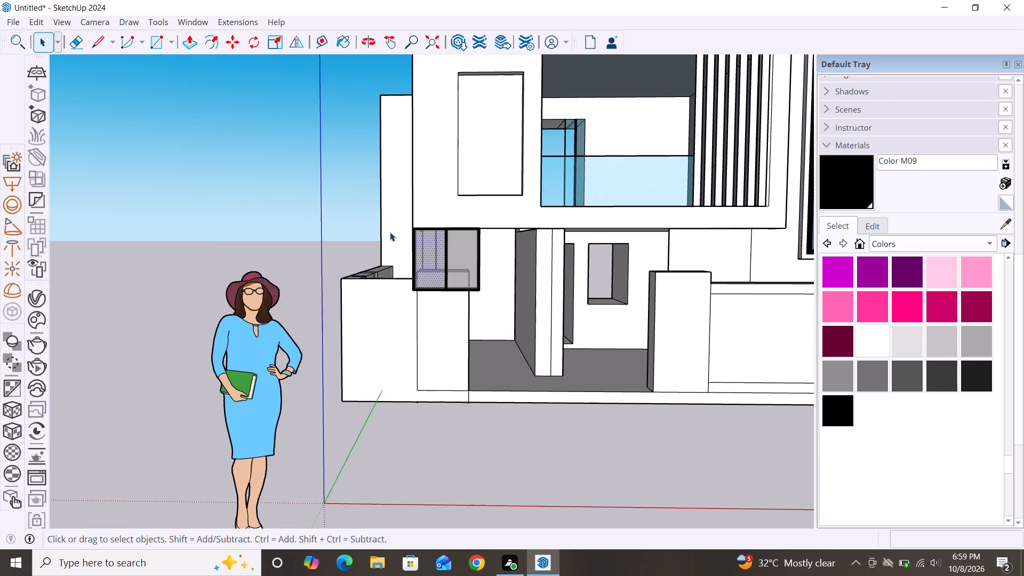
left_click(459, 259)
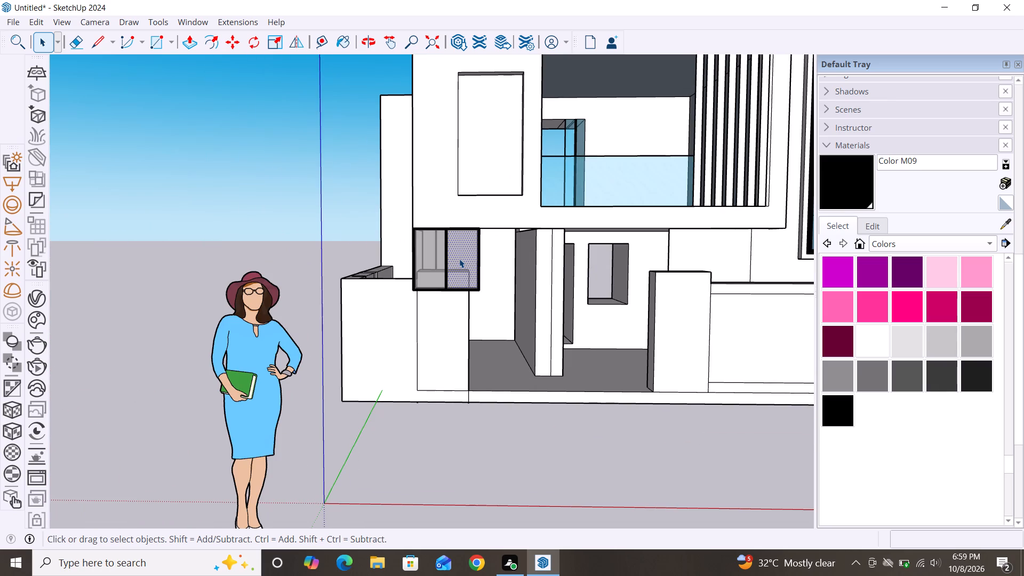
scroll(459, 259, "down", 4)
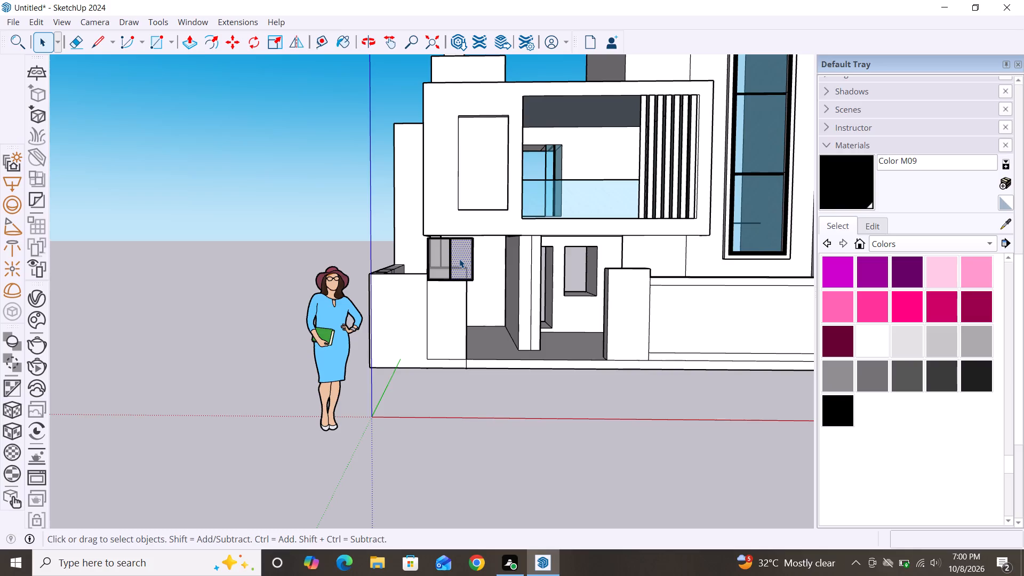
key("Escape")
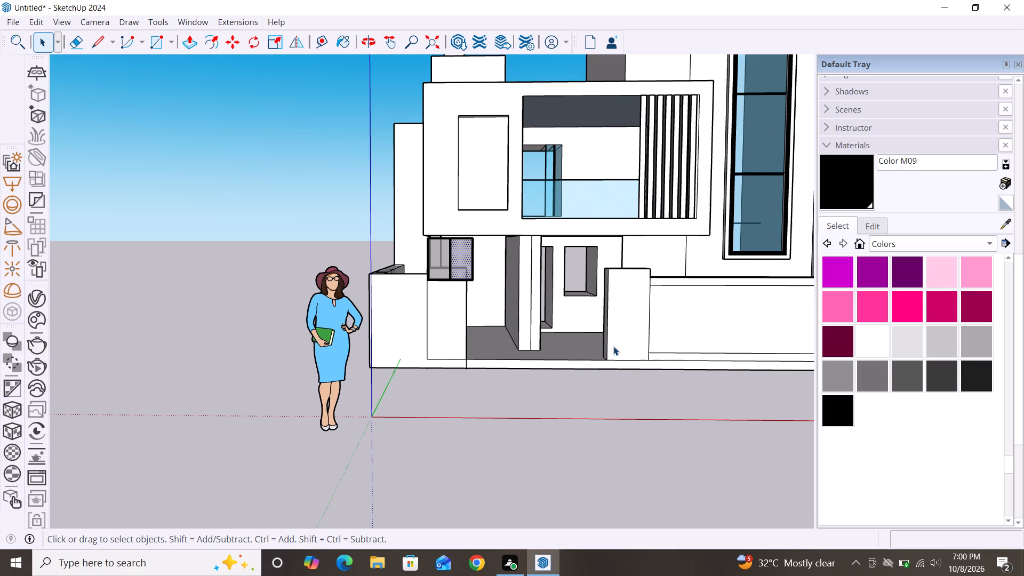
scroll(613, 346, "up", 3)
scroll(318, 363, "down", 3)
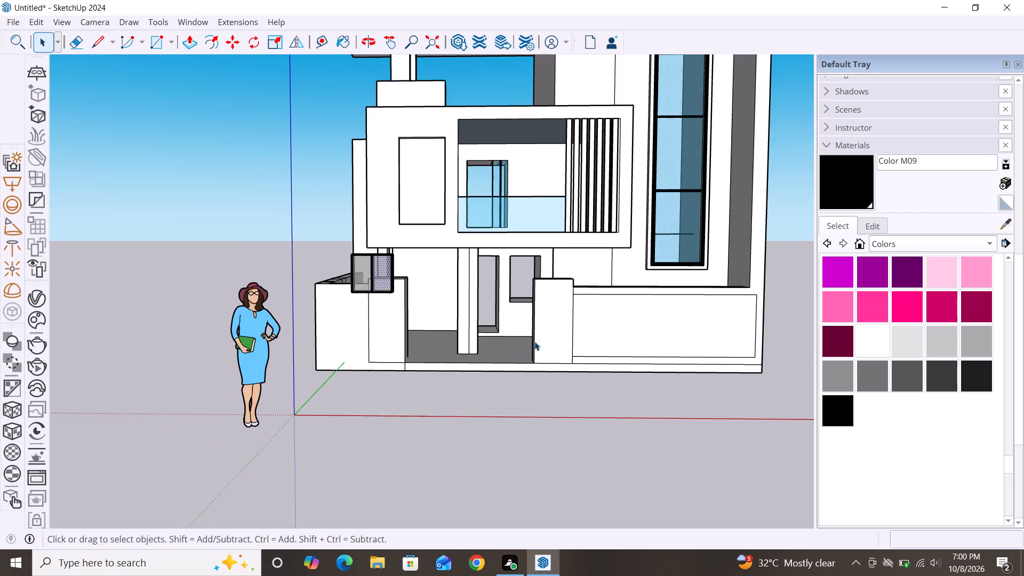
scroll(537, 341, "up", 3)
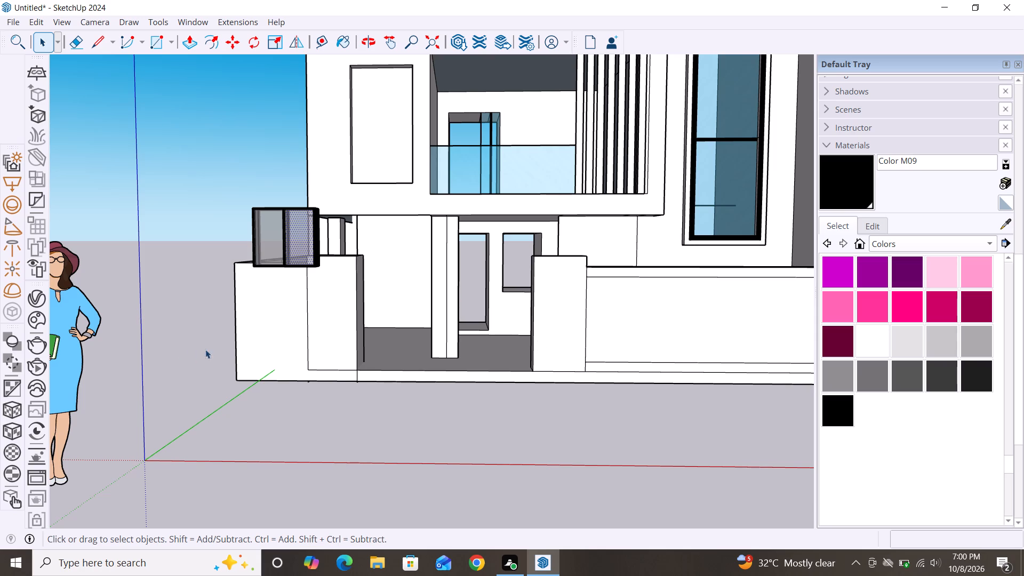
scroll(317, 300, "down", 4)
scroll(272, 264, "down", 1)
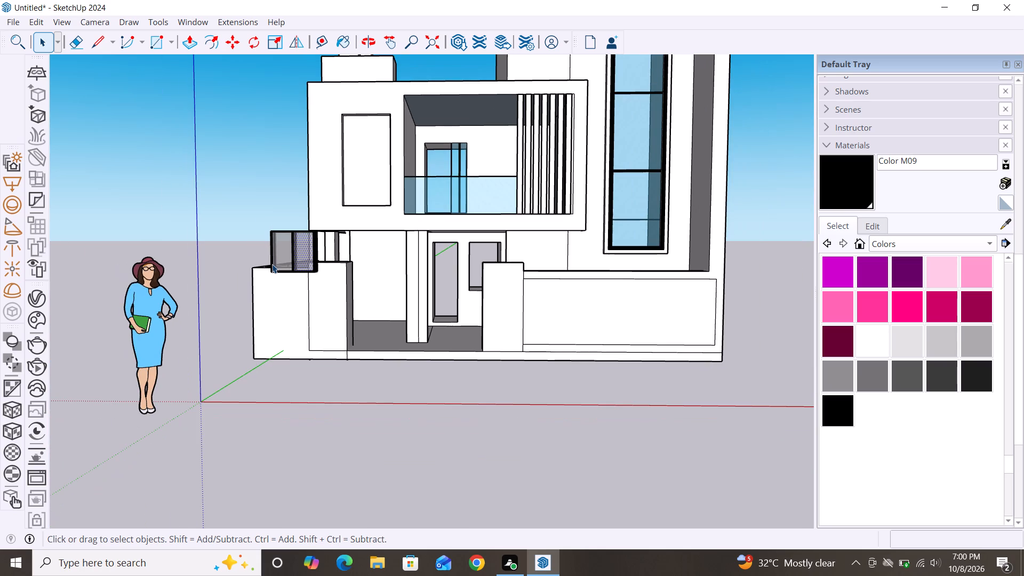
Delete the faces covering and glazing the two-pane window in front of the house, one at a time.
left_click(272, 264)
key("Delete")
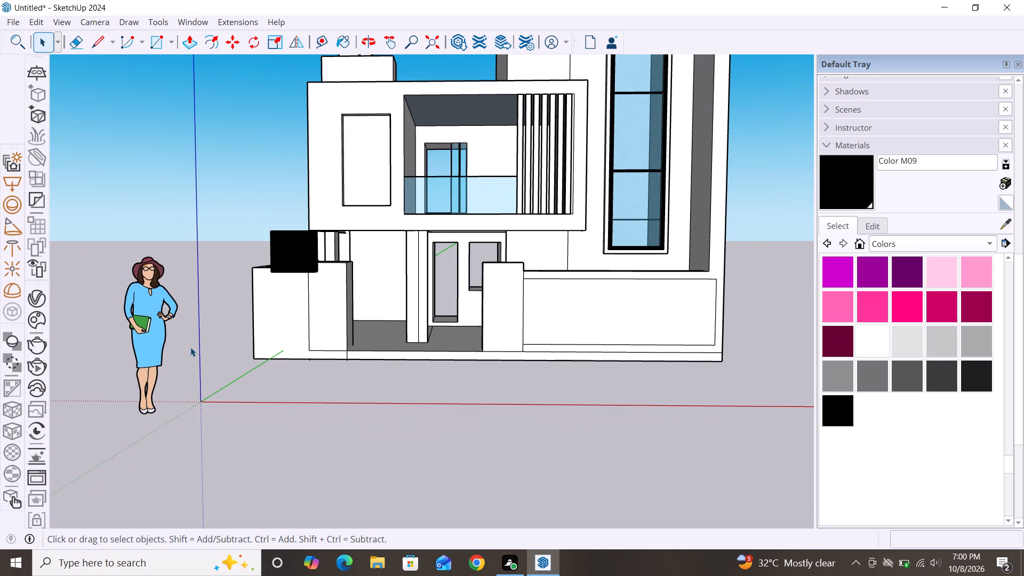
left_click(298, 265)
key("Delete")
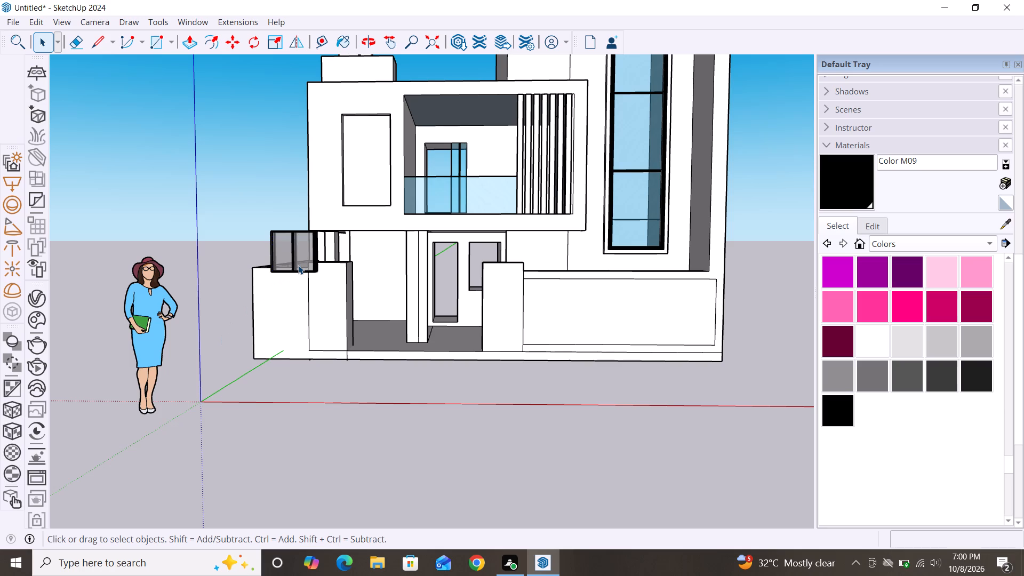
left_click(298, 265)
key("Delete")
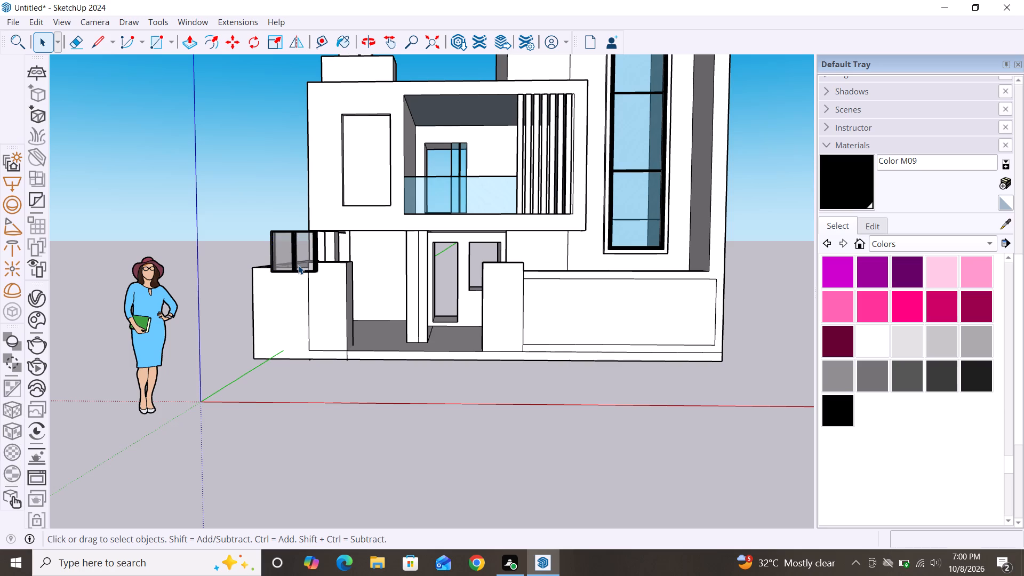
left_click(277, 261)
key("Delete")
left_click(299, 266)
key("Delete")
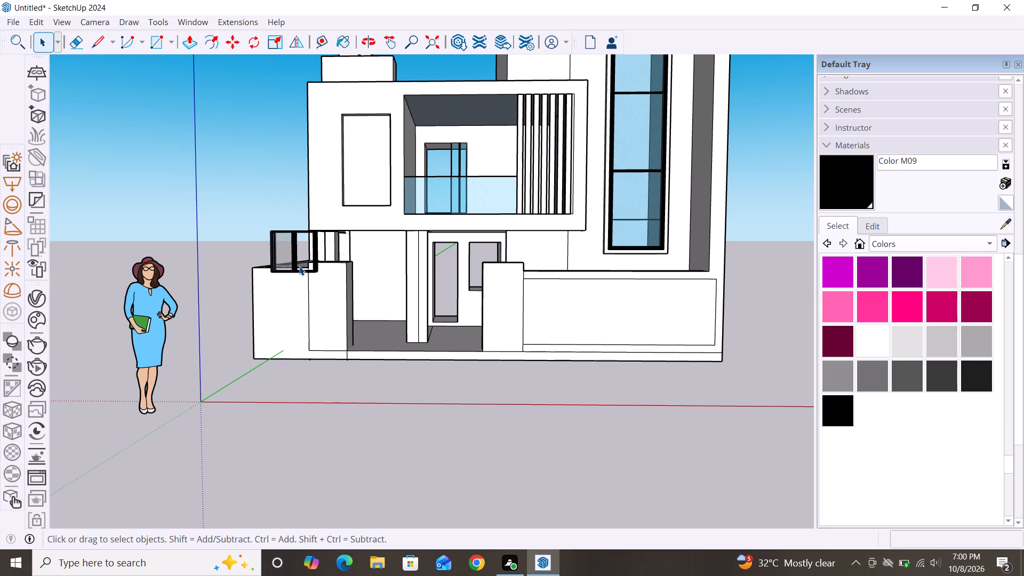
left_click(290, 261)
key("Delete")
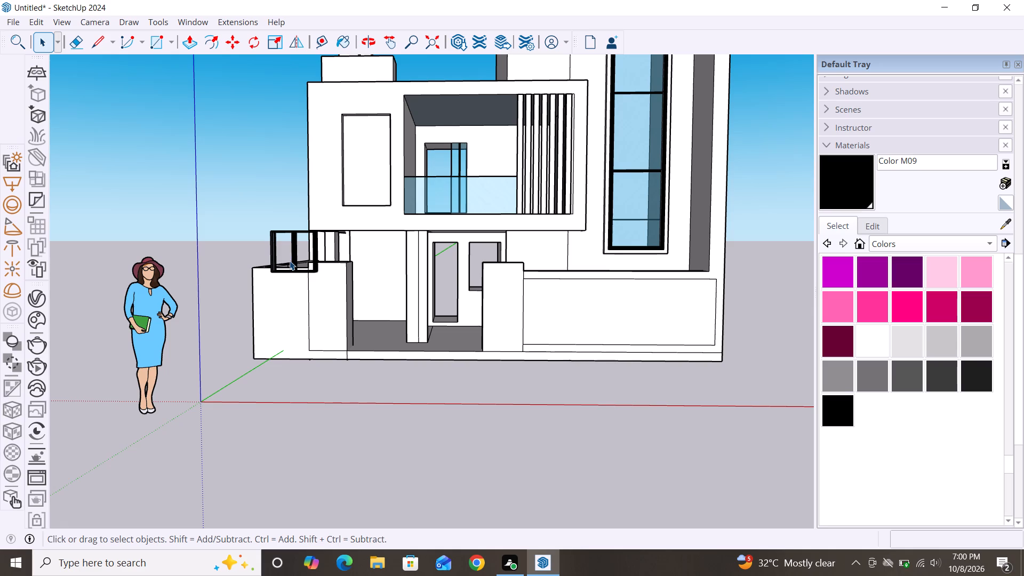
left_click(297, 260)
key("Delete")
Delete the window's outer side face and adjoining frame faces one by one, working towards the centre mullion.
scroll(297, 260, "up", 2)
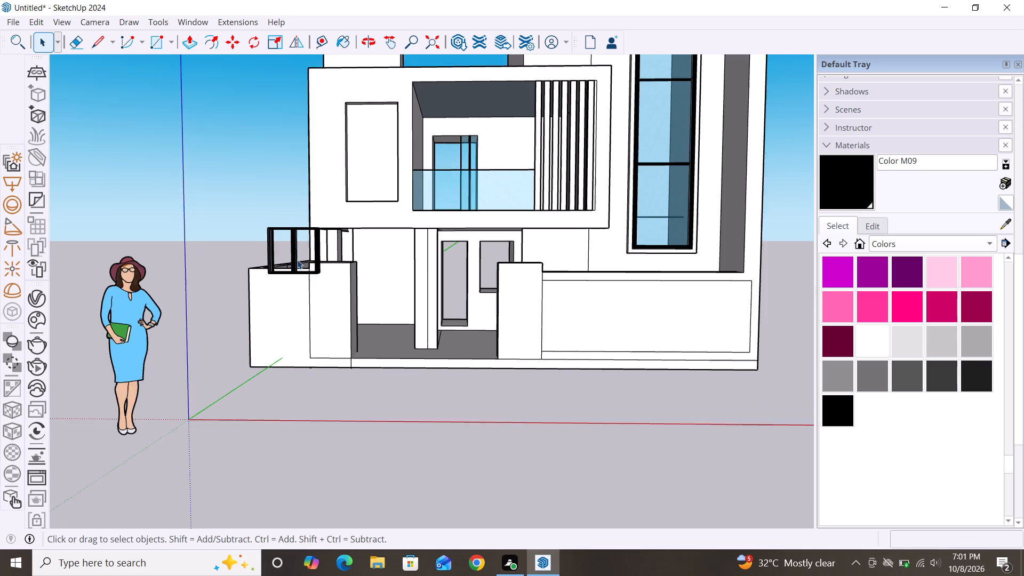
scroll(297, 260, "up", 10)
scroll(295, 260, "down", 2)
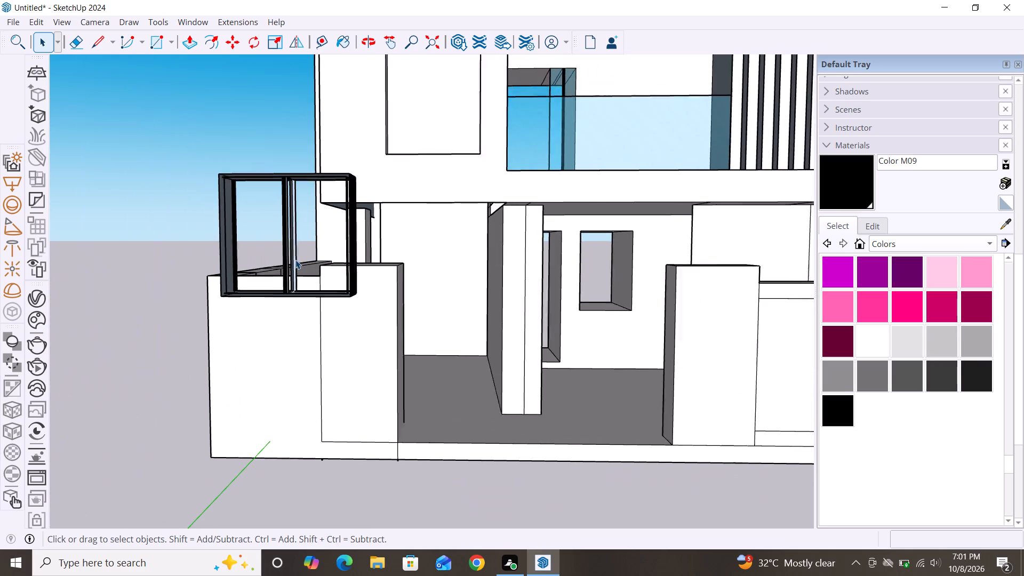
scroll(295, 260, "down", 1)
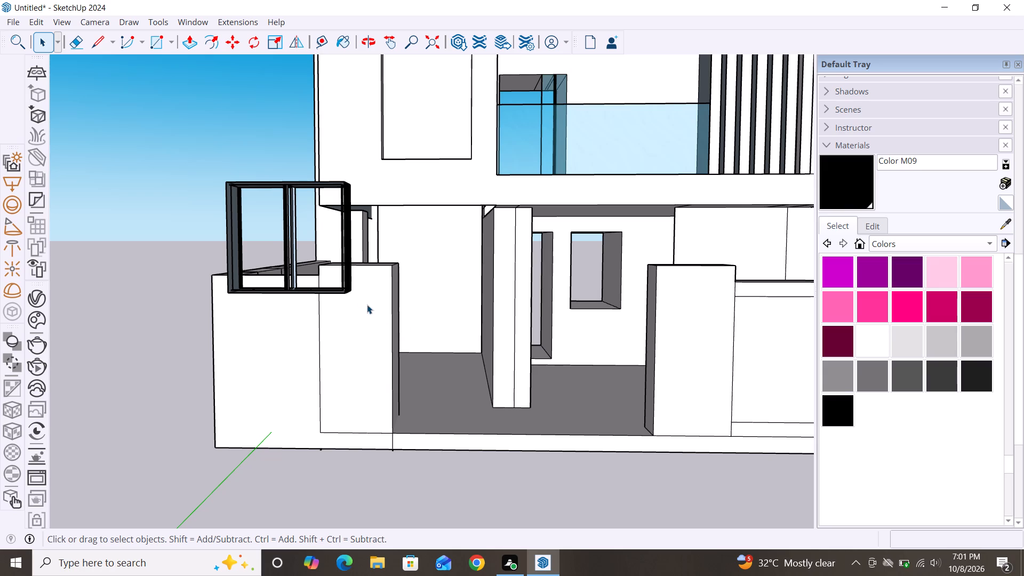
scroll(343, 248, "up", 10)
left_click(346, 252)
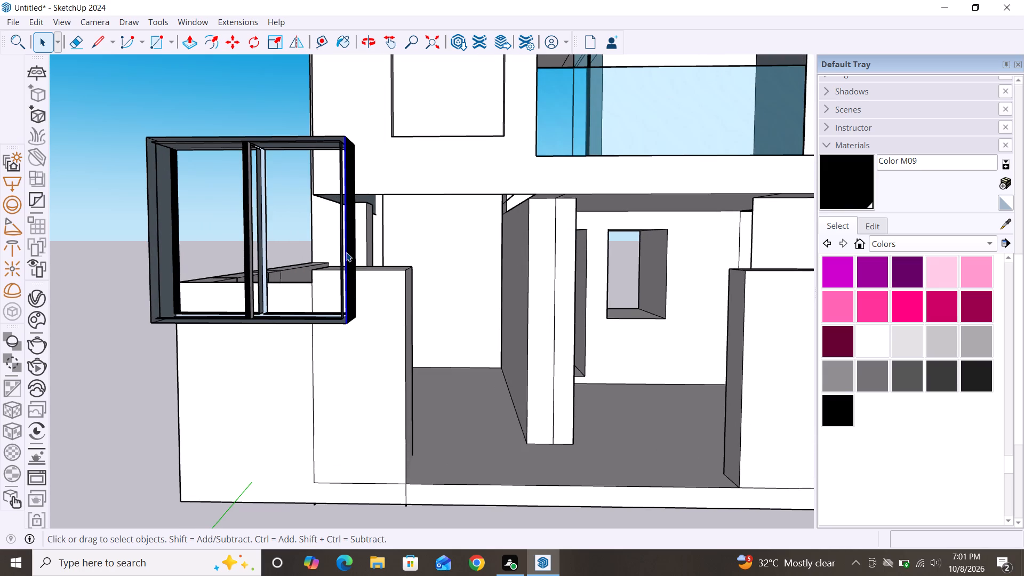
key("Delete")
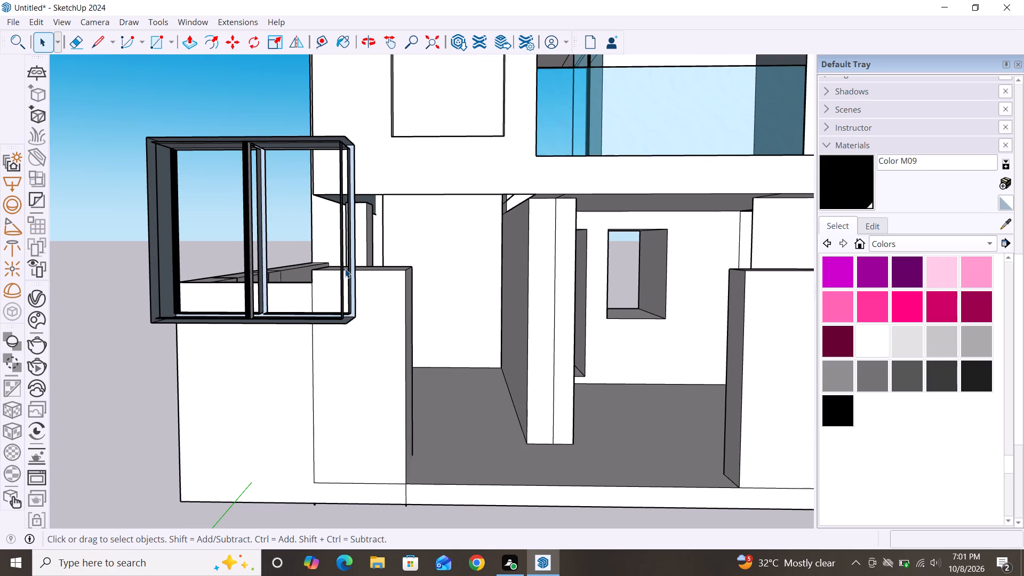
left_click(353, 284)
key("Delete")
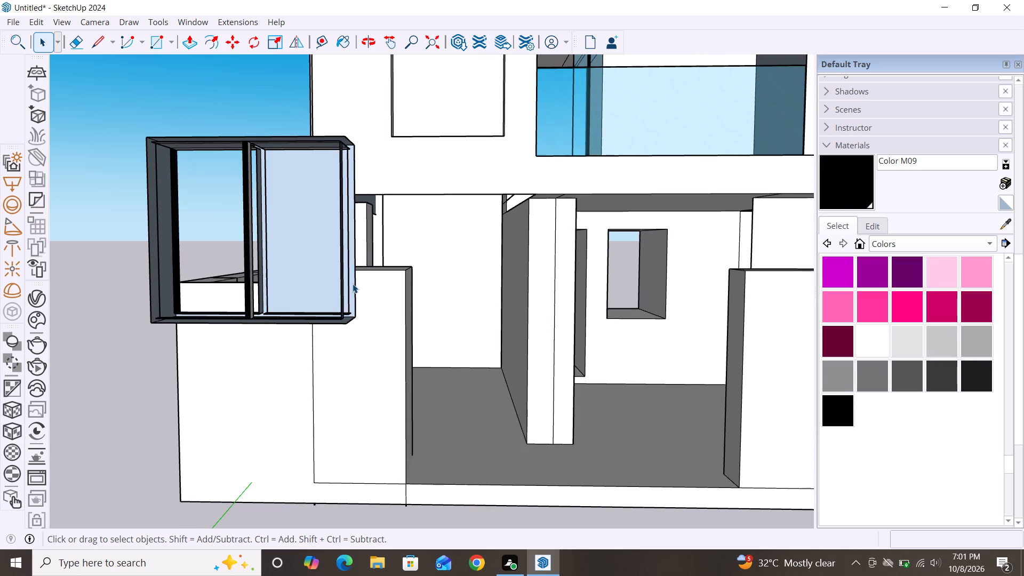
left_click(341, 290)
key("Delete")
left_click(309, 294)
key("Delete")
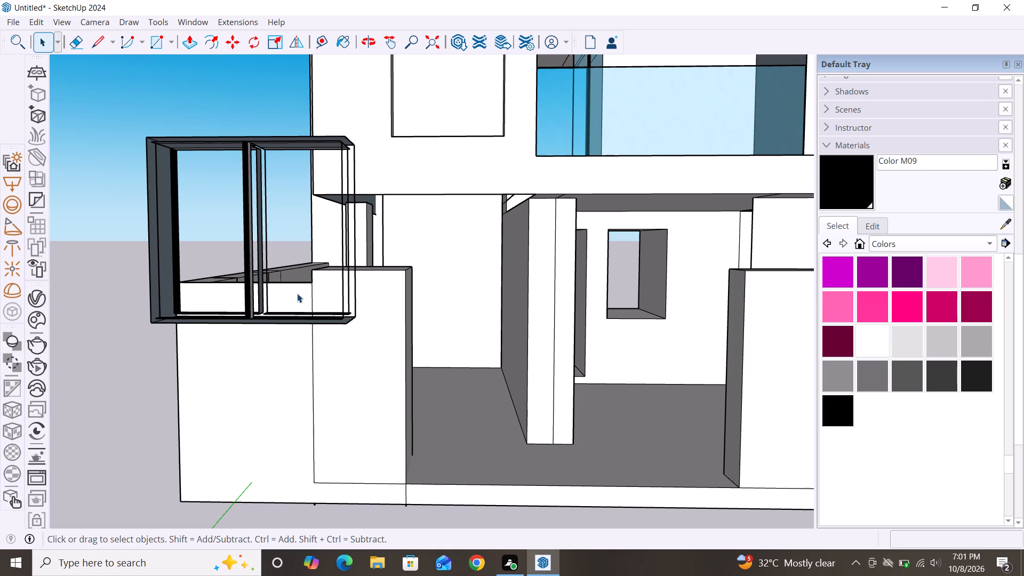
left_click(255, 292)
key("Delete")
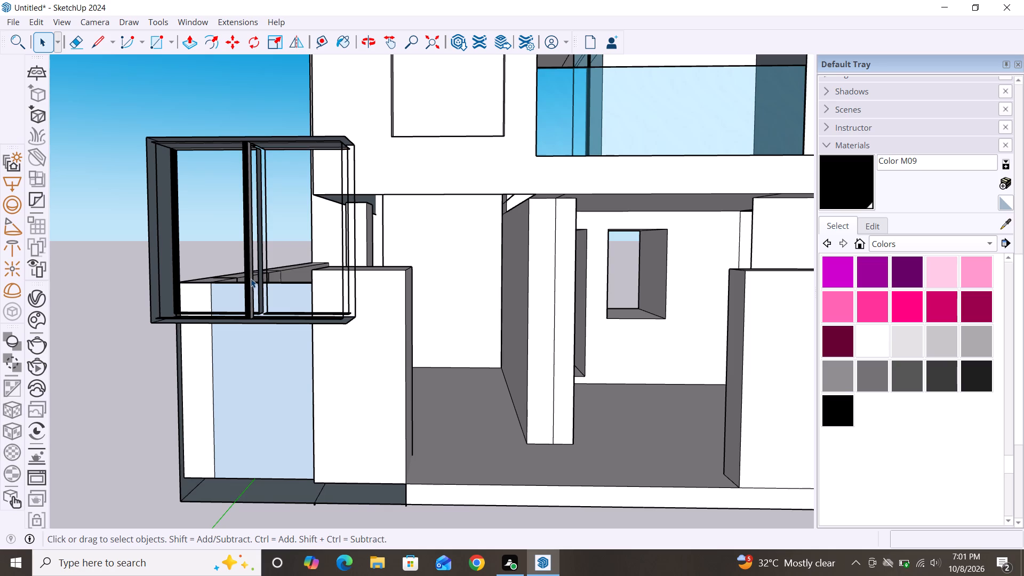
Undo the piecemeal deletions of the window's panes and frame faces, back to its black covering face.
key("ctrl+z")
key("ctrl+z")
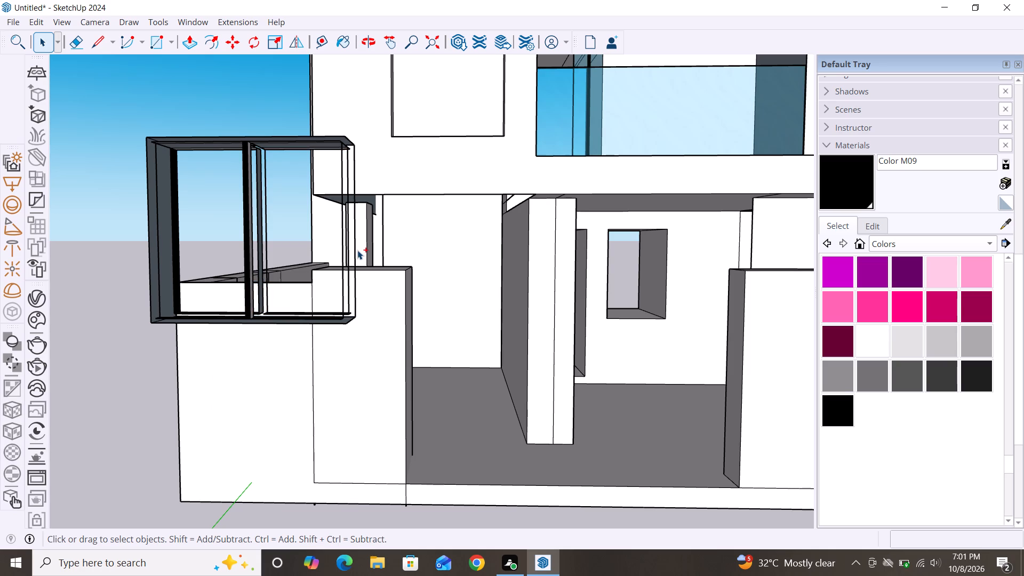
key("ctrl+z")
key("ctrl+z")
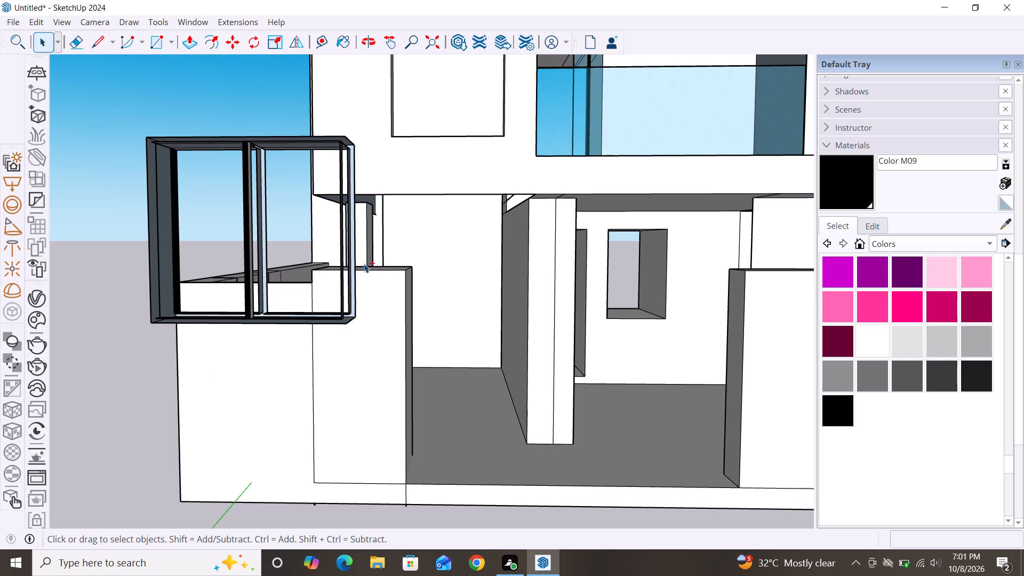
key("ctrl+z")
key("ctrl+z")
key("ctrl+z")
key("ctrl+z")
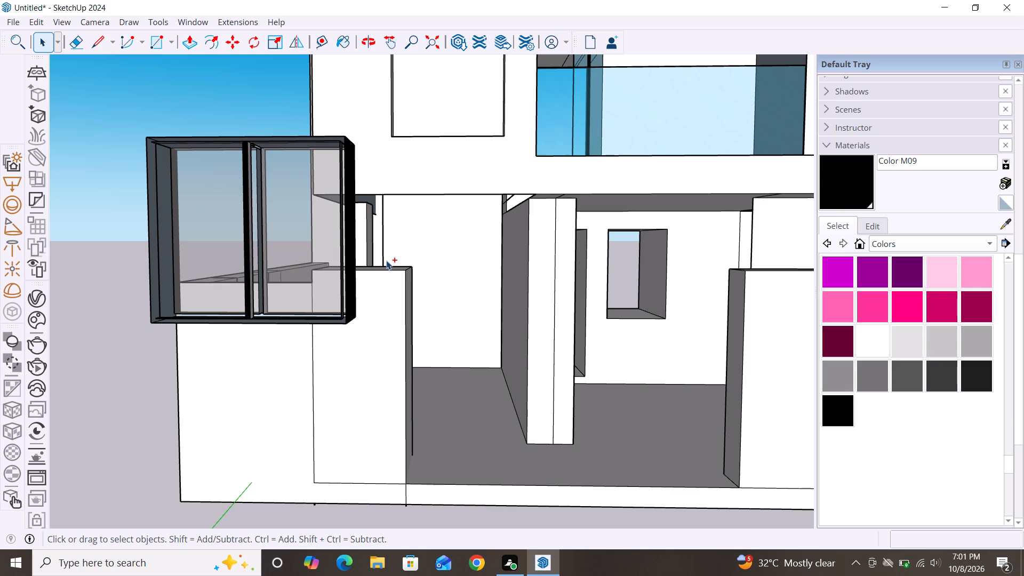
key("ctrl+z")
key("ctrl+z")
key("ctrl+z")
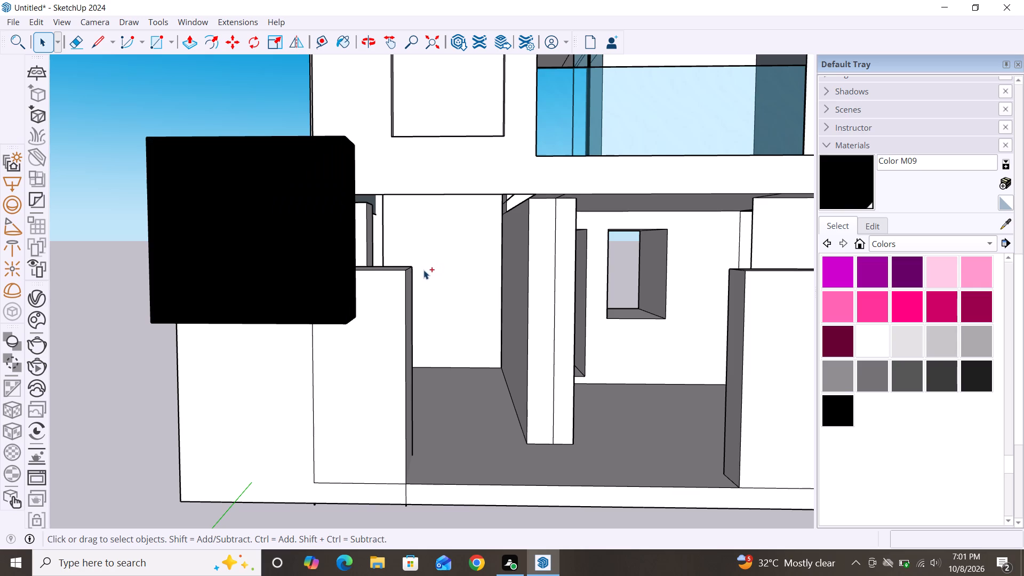
Delete the black face covering the front of the two-pane window, together with its bounding edges.
left_click(308, 292)
left_click(301, 295)
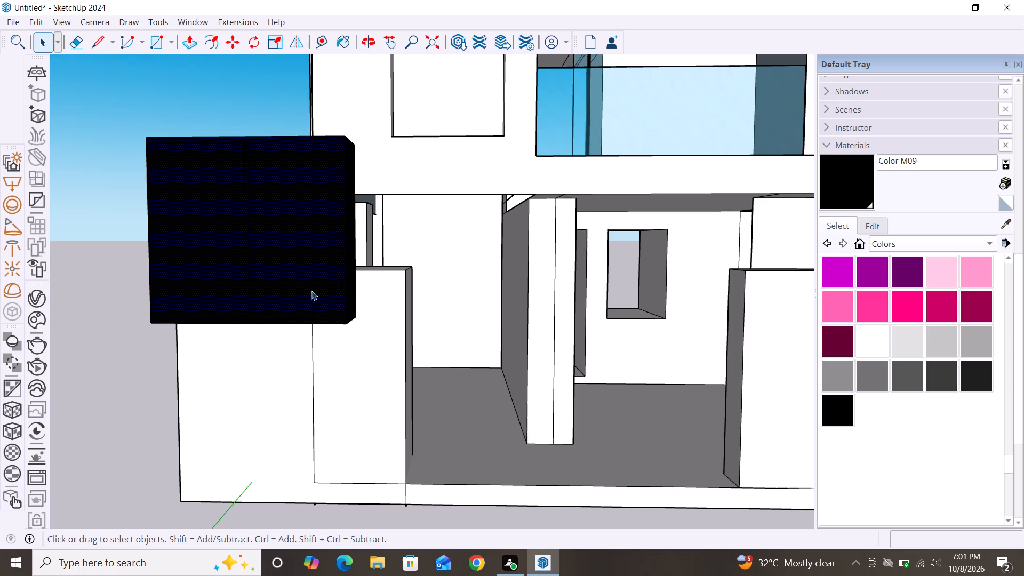
key("Delete")
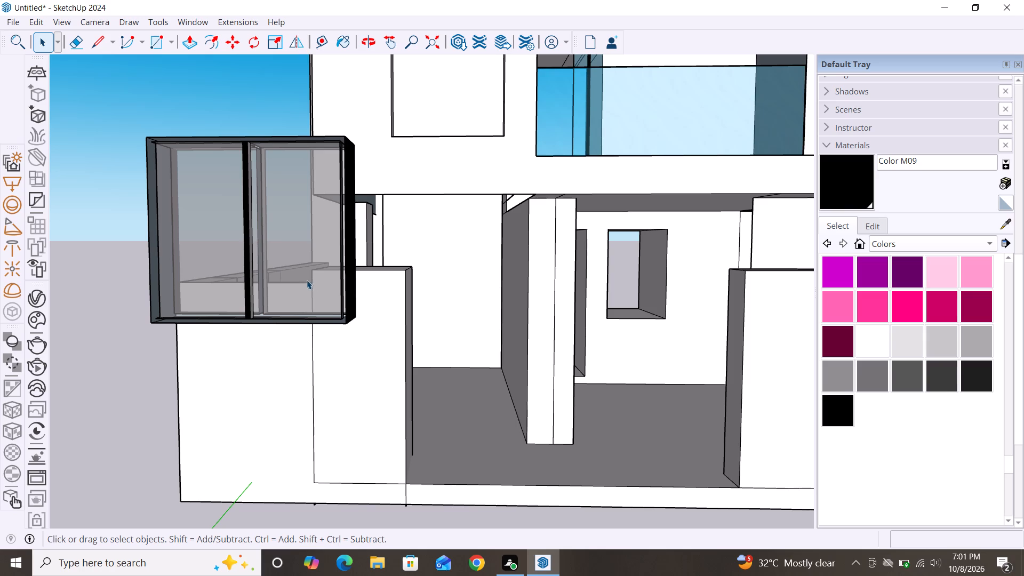
Select the panes and upright frame members across the full width of the two-pane window and delete them.
scroll(275, 204, "down", 6)
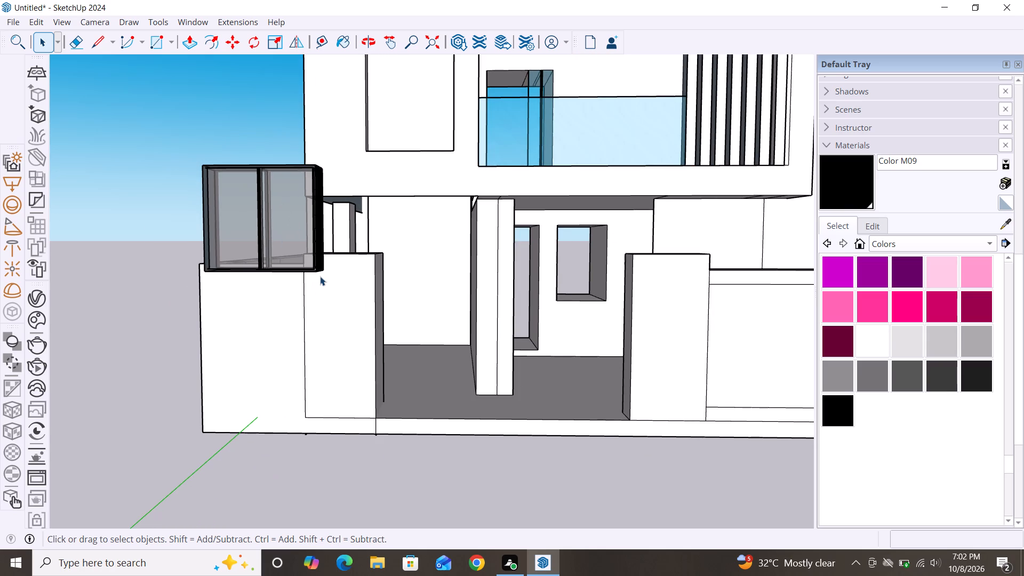
left_click_drag(183, 163, 233, 213)
left_click_drag(233, 213, 301, 266)
left_click(301, 266)
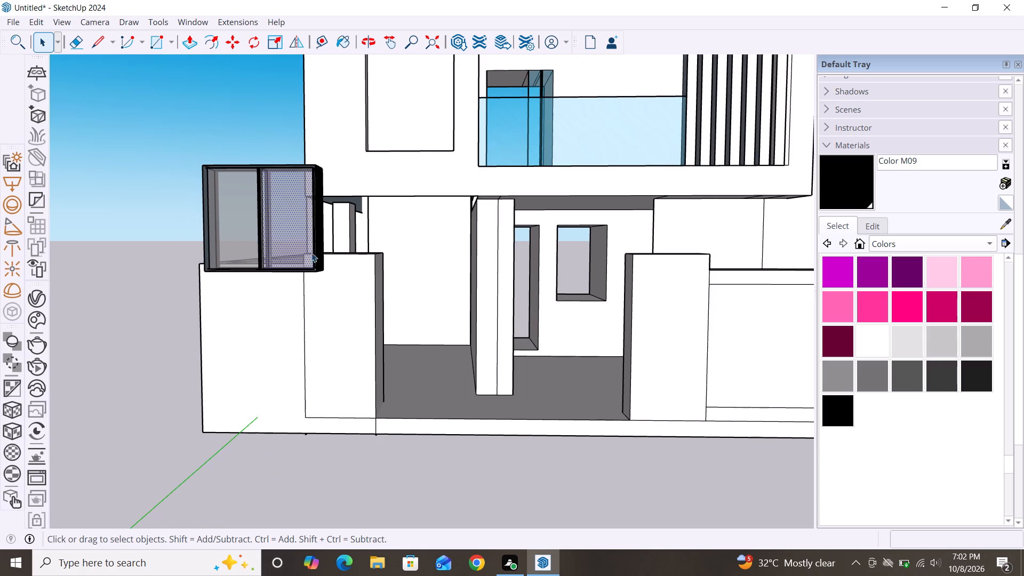
left_click_drag(326, 282, 210, 150)
left_click(210, 150)
left_click_drag(325, 232, 214, 210)
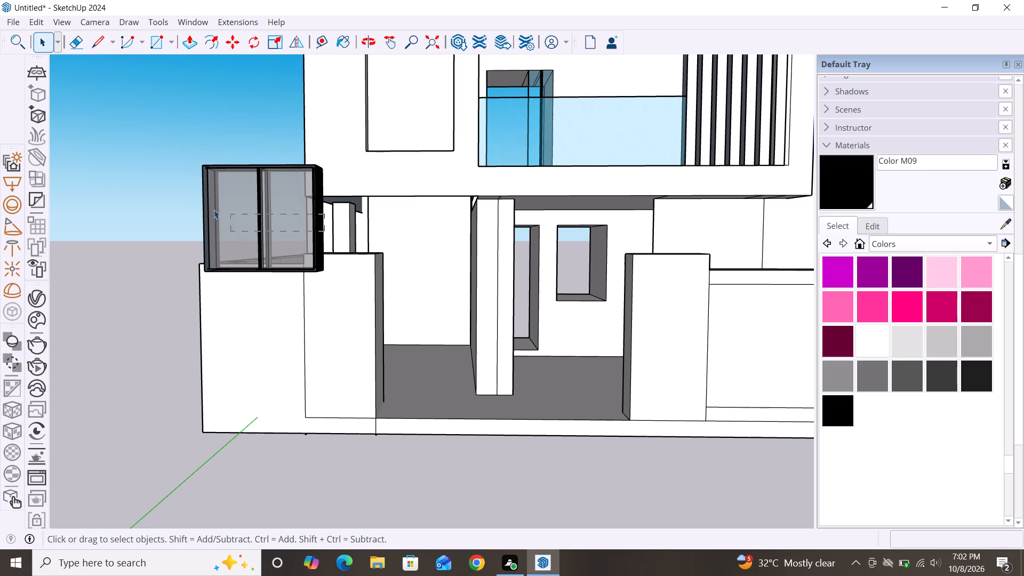
left_click_drag(214, 210, 200, 207)
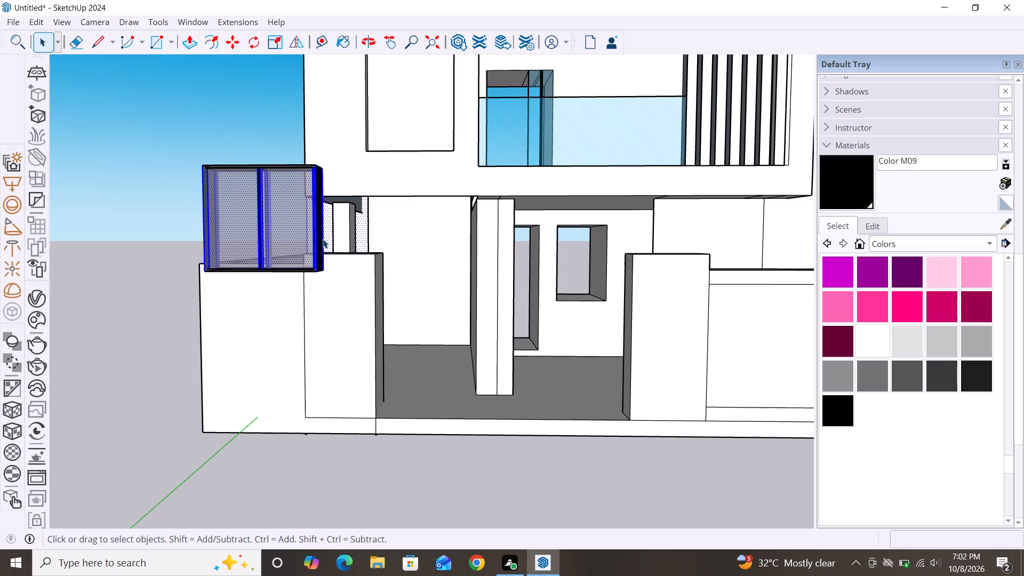
key("Delete")
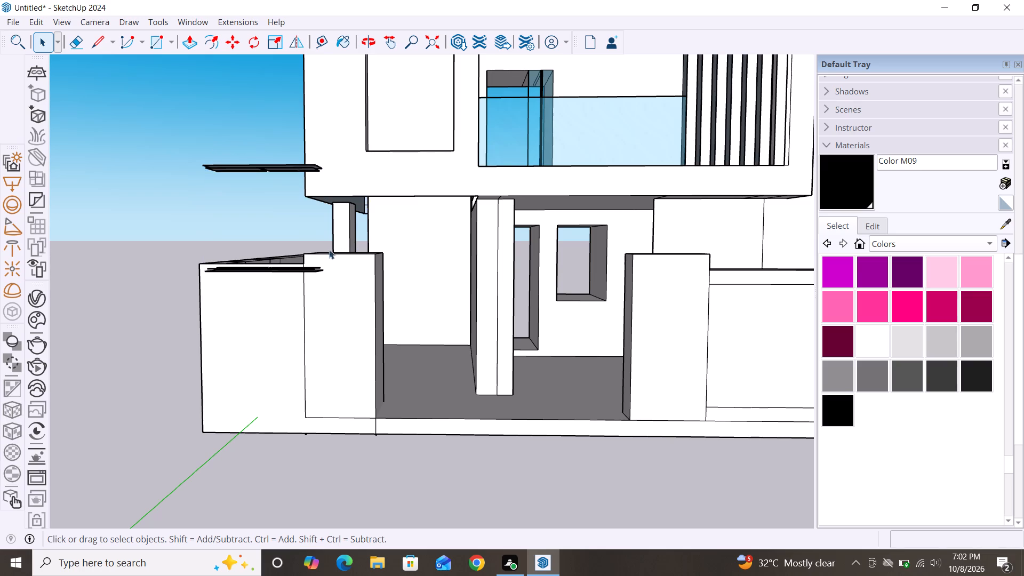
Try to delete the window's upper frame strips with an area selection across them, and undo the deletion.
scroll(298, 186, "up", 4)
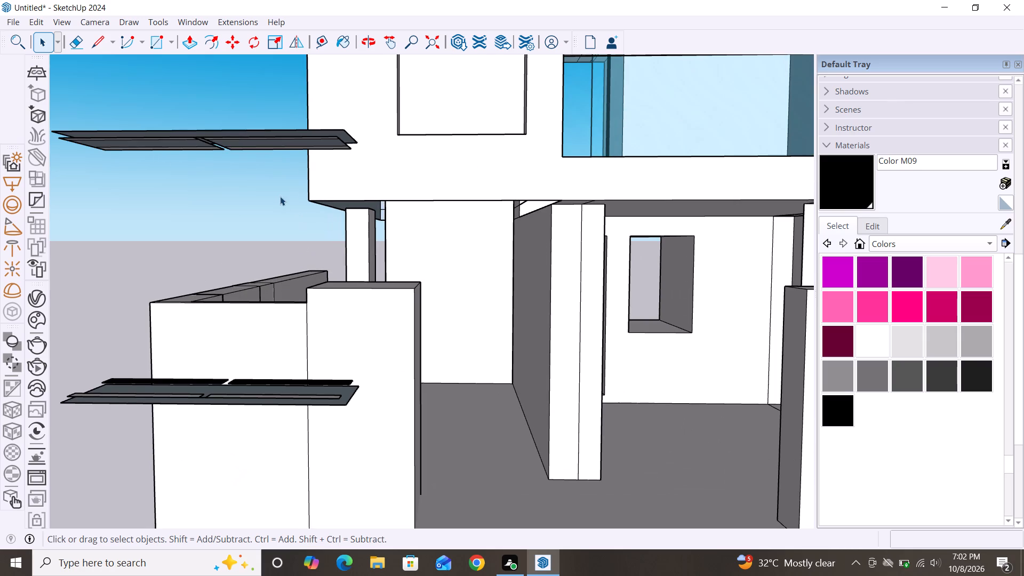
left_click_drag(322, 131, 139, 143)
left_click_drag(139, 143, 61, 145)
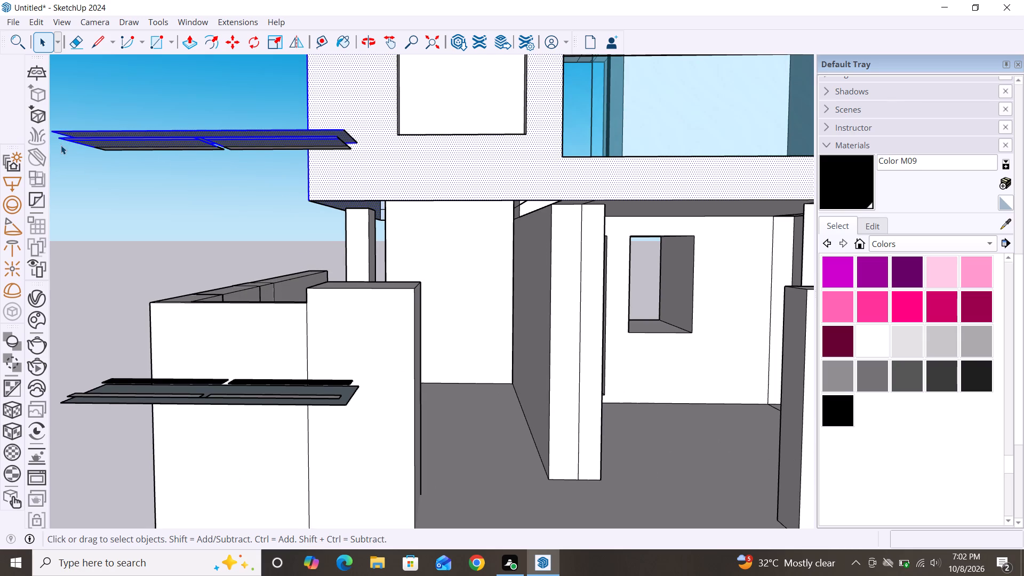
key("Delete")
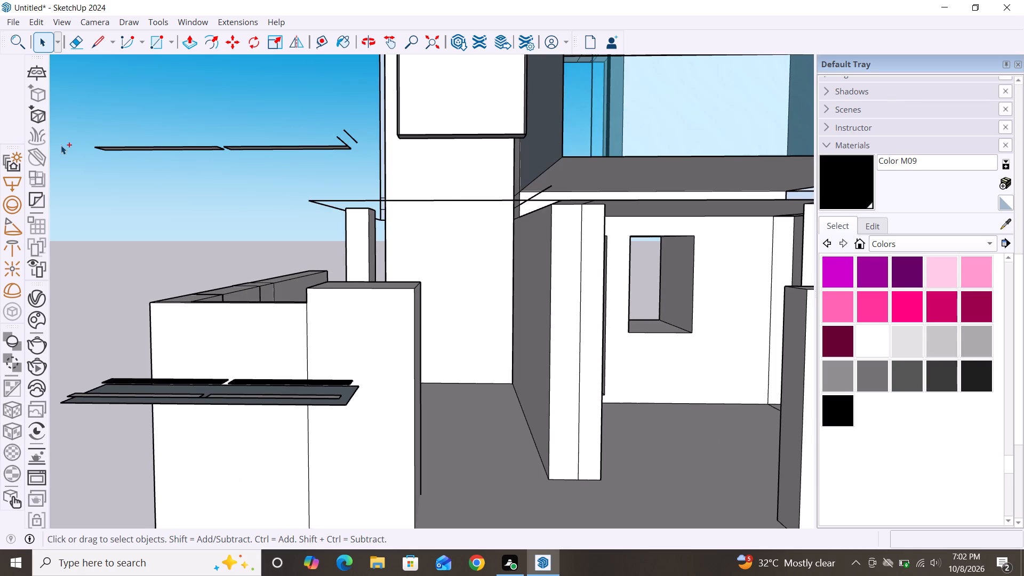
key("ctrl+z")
Delete the remaining upper frame strips of the two-pane window with area selections across both halves.
left_click_drag(199, 88, 171, 249)
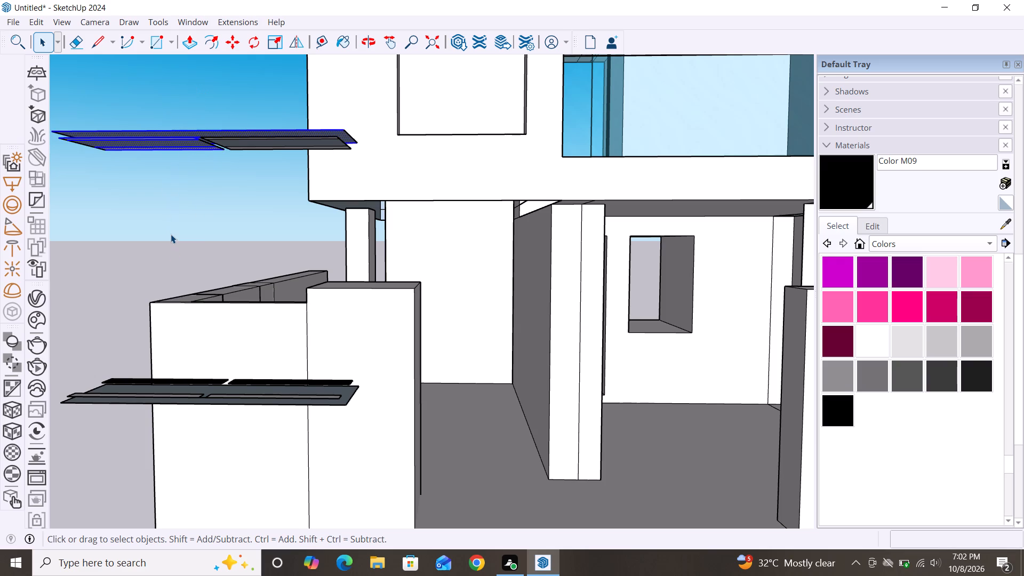
key("Delete")
left_click_drag(274, 109, 254, 194)
key("Delete")
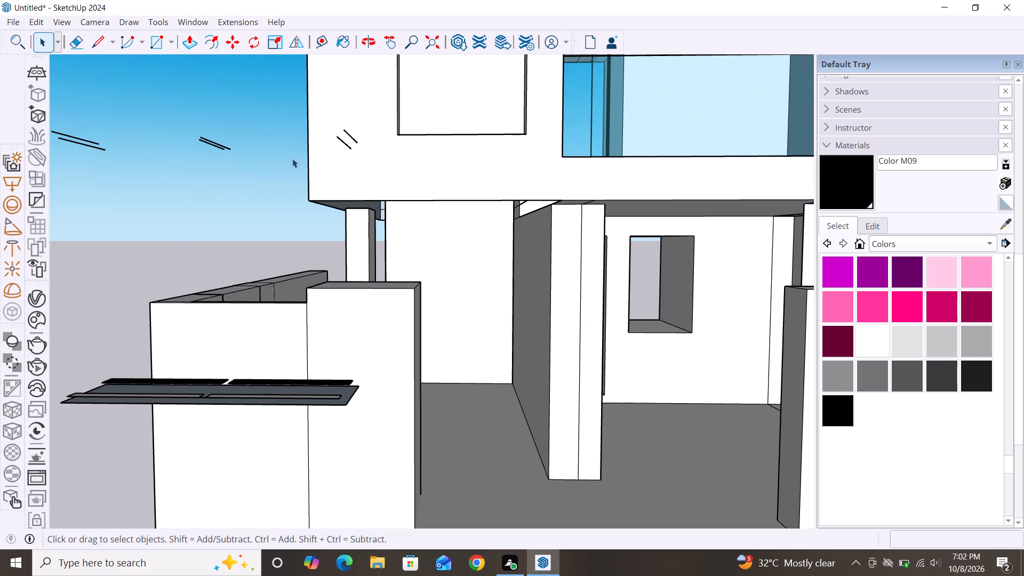
Delete the entire remaining lower frame of the two-pane window in front of the boundary wall.
scroll(292, 158, "down", 6)
scroll(302, 210, "up", 10)
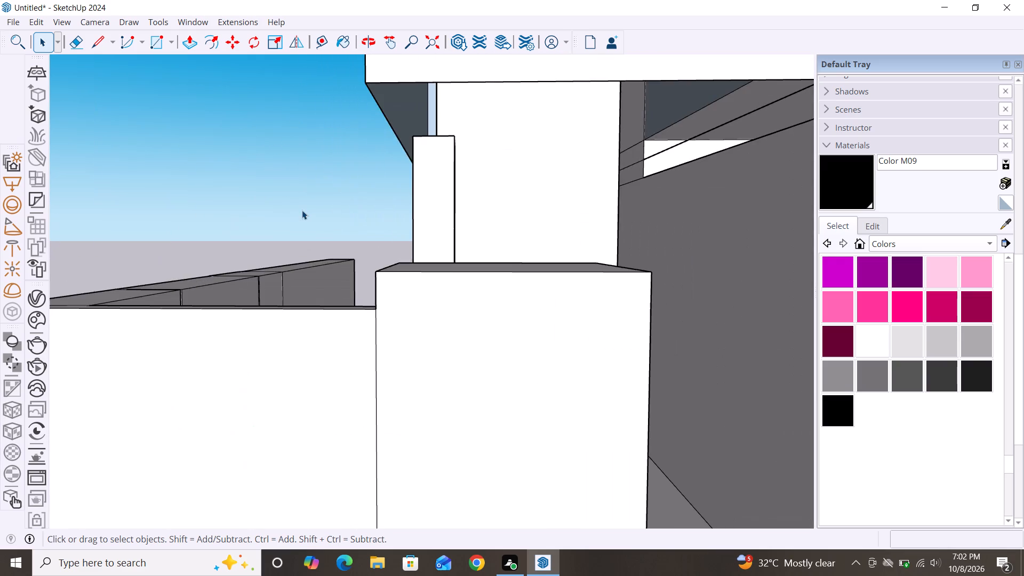
scroll(302, 210, "down", 4)
middle_click_drag(313, 257, 336, 344)
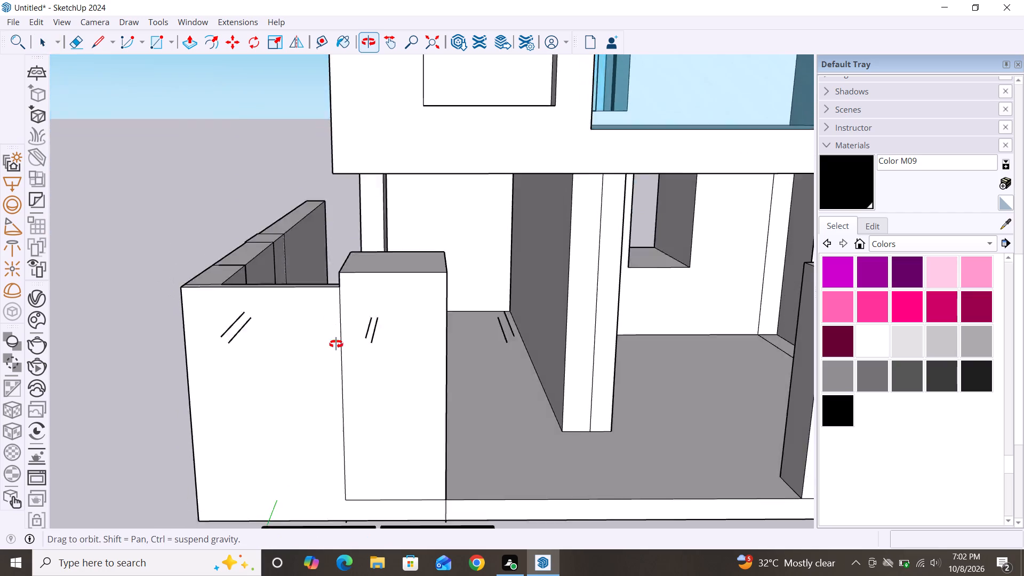
middle_click_drag(336, 344, 337, 346)
scroll(355, 155, "down", 5)
scroll(391, 383, "up", 3)
scroll(462, 289, "down", 2)
scroll(439, 333, "up", 3)
middle_click_drag(439, 340, 436, 410)
scroll(445, 195, "down", 4)
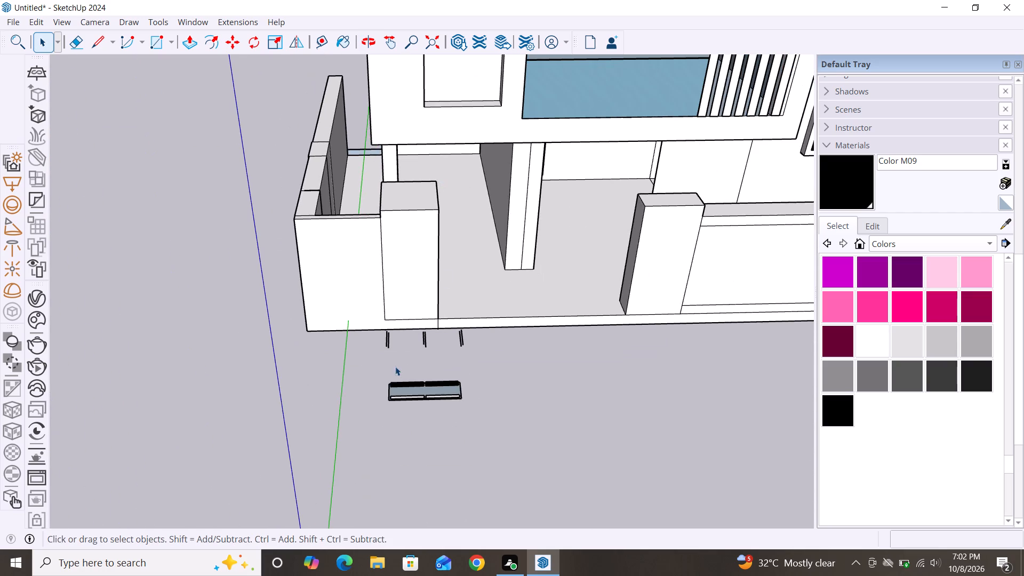
left_click_drag(430, 354, 434, 452)
left_click_drag(382, 369, 525, 446)
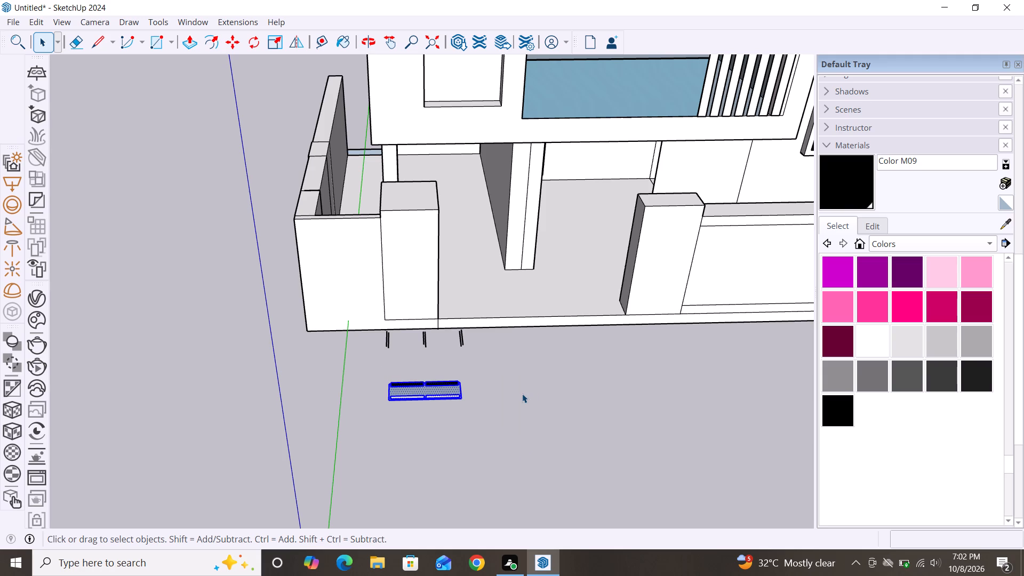
key("Delete")
Delete the three pairs of short leftover edges in front of the boundary wall.
left_click_drag(487, 335, 341, 349)
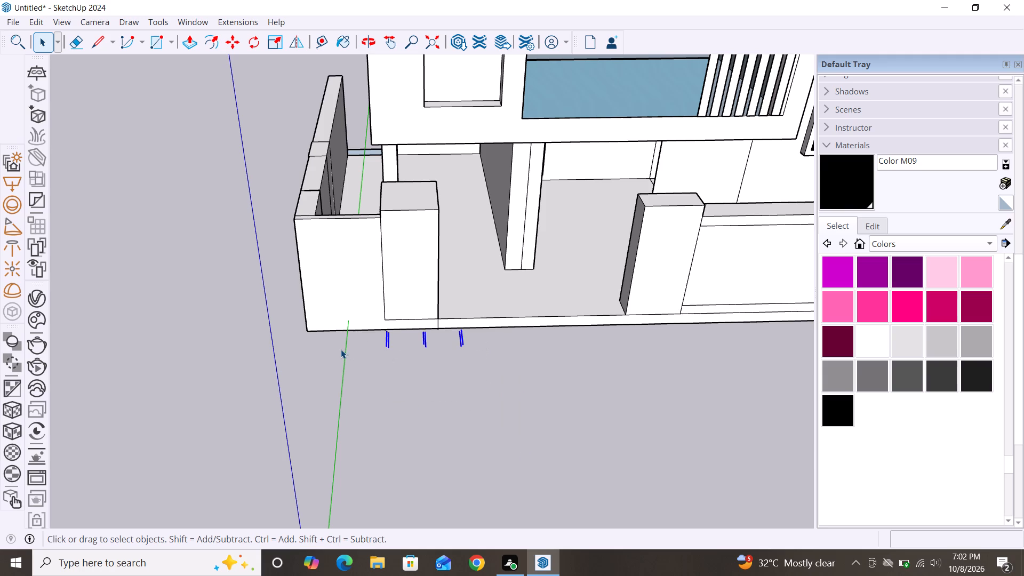
key("Delete")
Inspect the house's front and boundary wall for leftover window fragments.
scroll(363, 190, "up", 3)
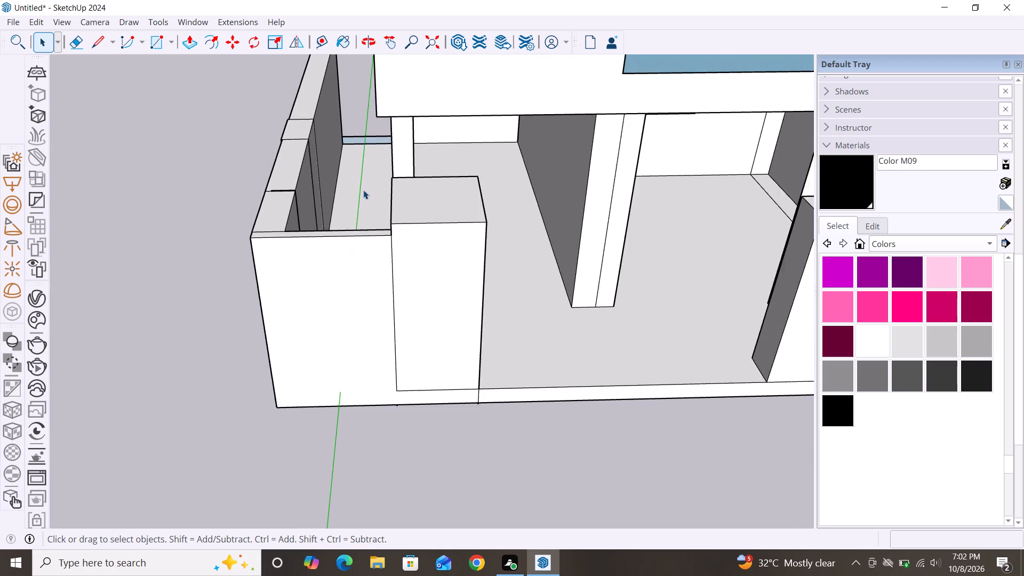
scroll(363, 190, "down", 4)
scroll(419, 339, "down", 6)
middle_click_drag(513, 346, 476, 238)
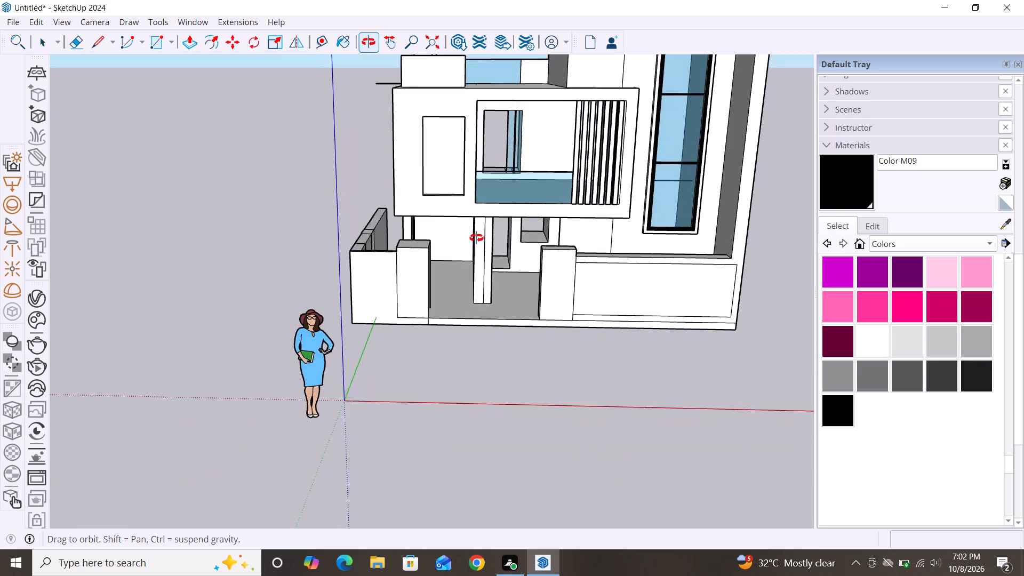
middle_click_drag(476, 238, 430, 221)
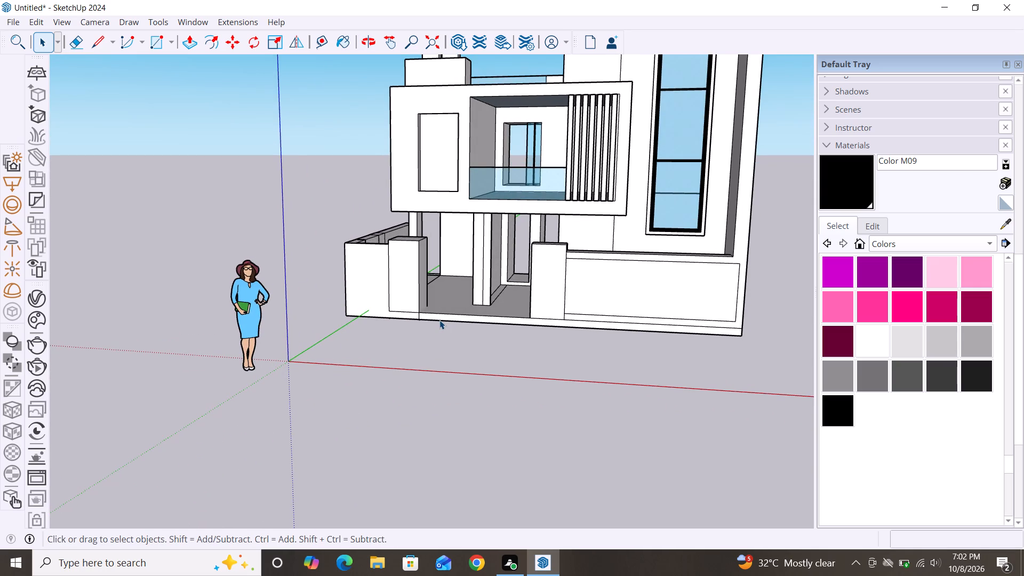
scroll(501, 266, "down", 7)
middle_click_drag(460, 355, 538, 349)
scroll(510, 289, "up", 1)
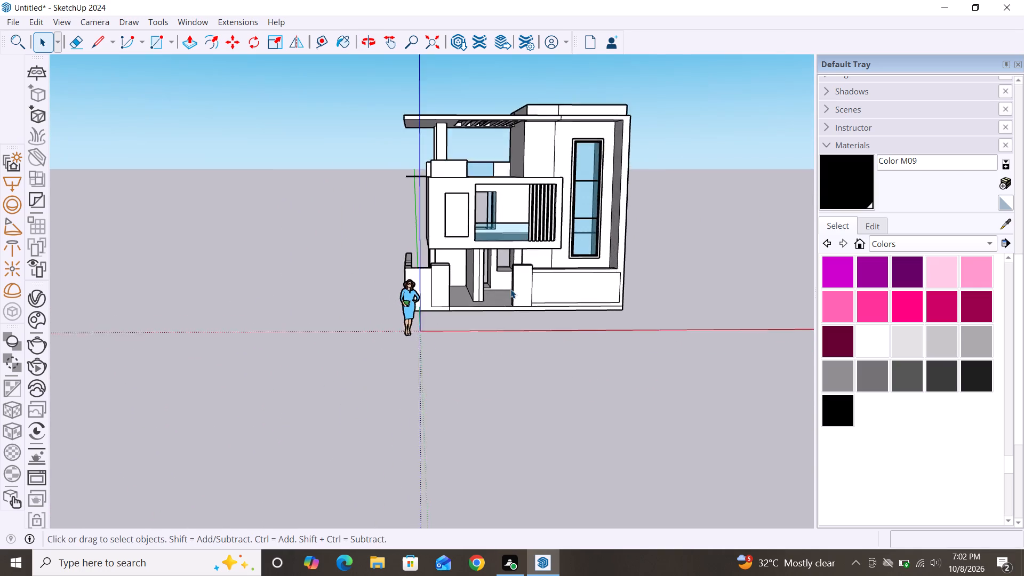
scroll(510, 289, "up", 3)
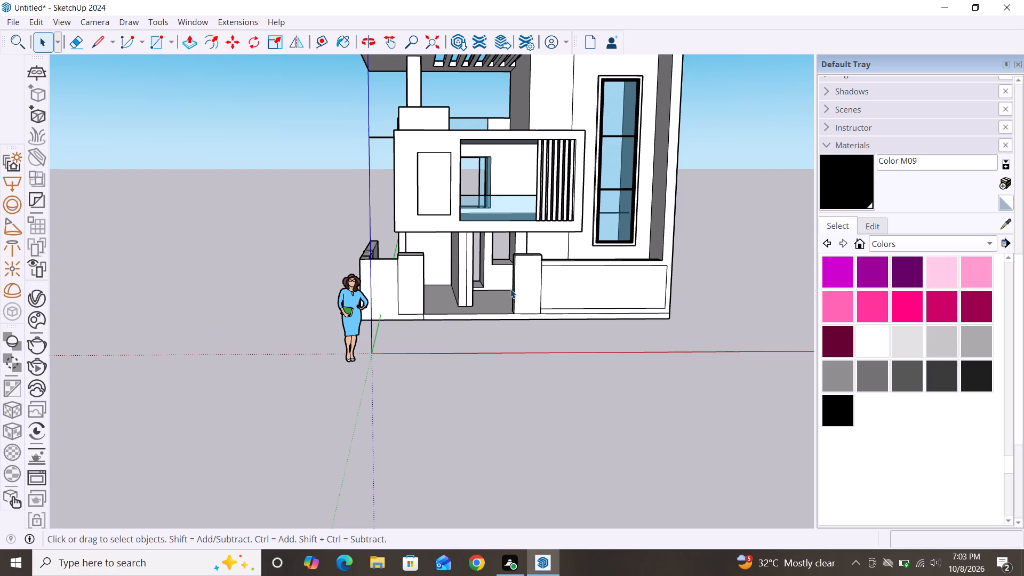
Save the model in the Documents folder under the file name plann3.
key("ctrl+s")
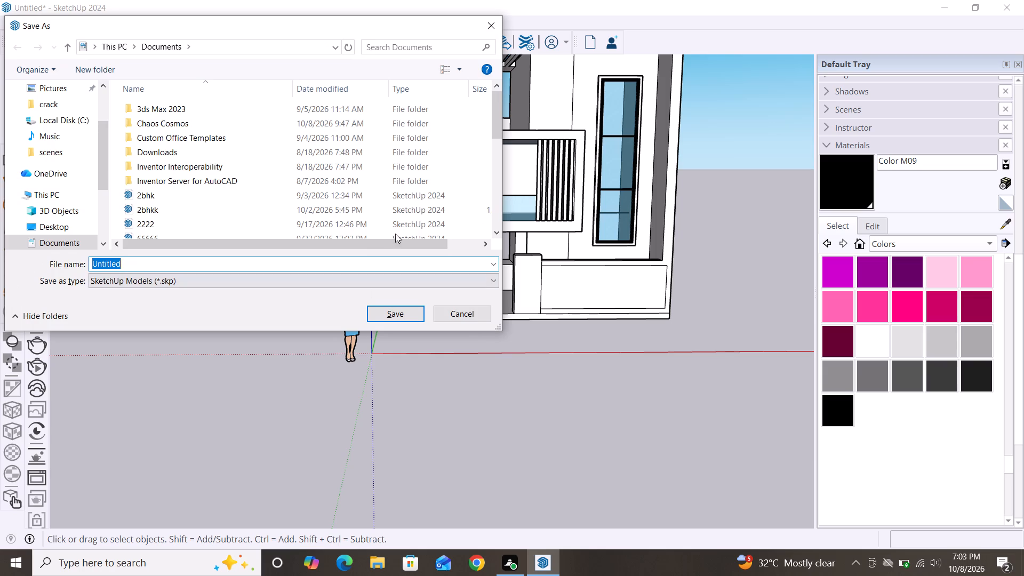
left_click(155, 263)
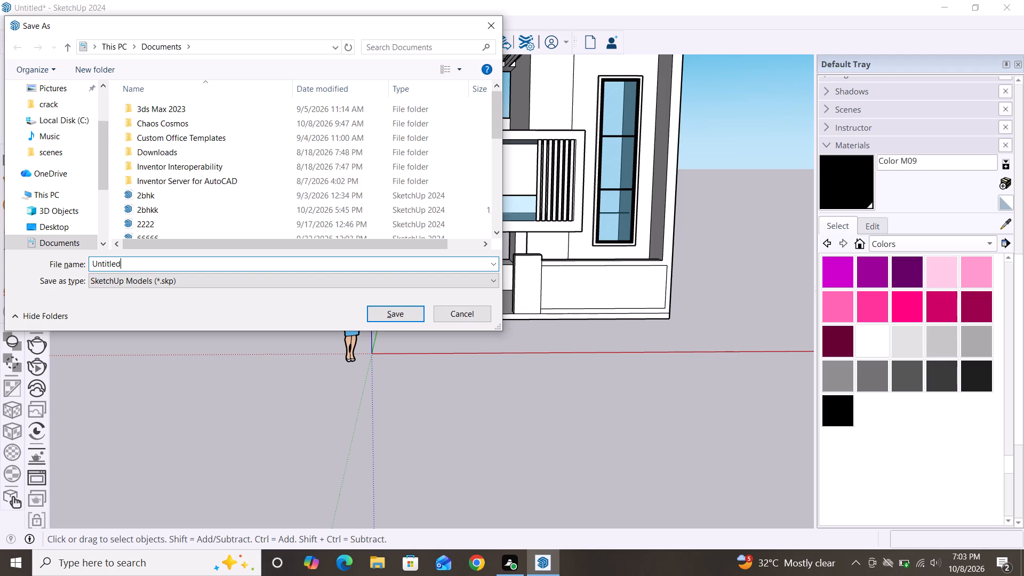
key("BackSpace")
key("BackSpace")
key("BackSpace")
key("BackSpace")
key("BackSpace")
key("BackSpace")
key("BackSpace")
key("BackSpace")
key("BackSpace")
key("BackSpace")
key("BackSpace")
key("BackSpace")
key("BackSpace")
key("BackSpace")
key("BackSpace")
key("BackSpace")
key("BackSpace")
key("BackSpace")
key("BackSpace")
key("BackSpace")
type("plann")
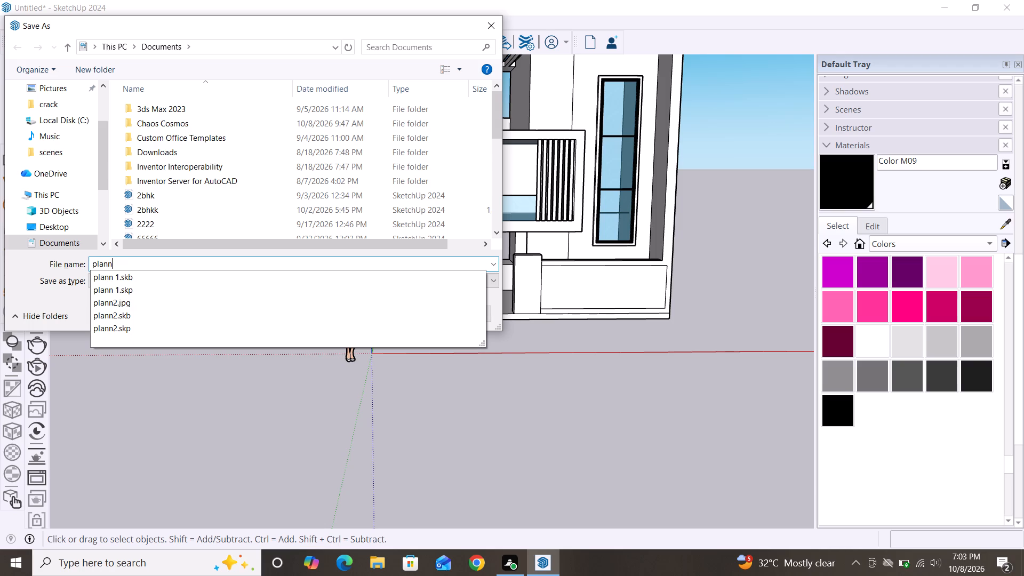
key("3")
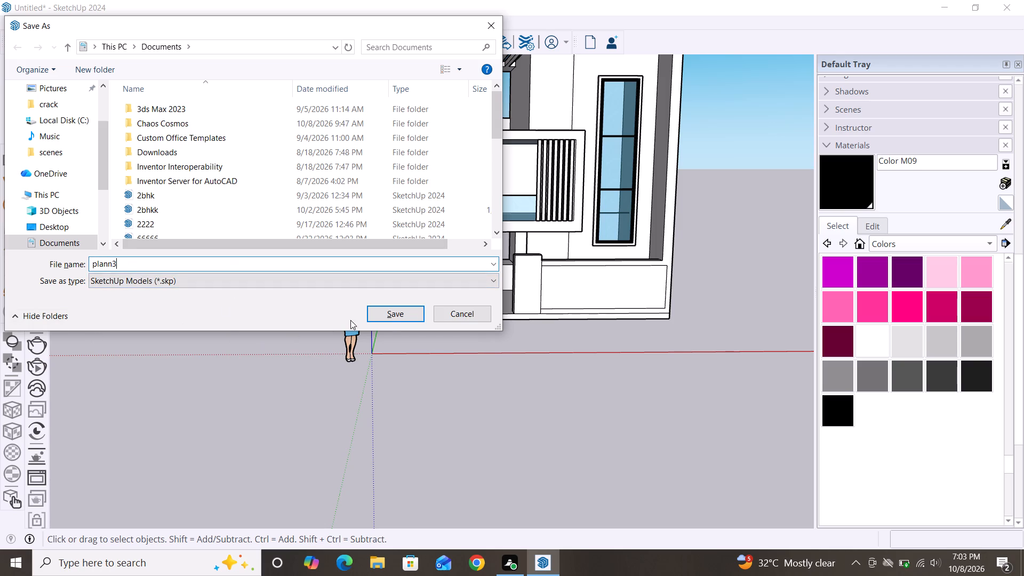
left_click(393, 321)
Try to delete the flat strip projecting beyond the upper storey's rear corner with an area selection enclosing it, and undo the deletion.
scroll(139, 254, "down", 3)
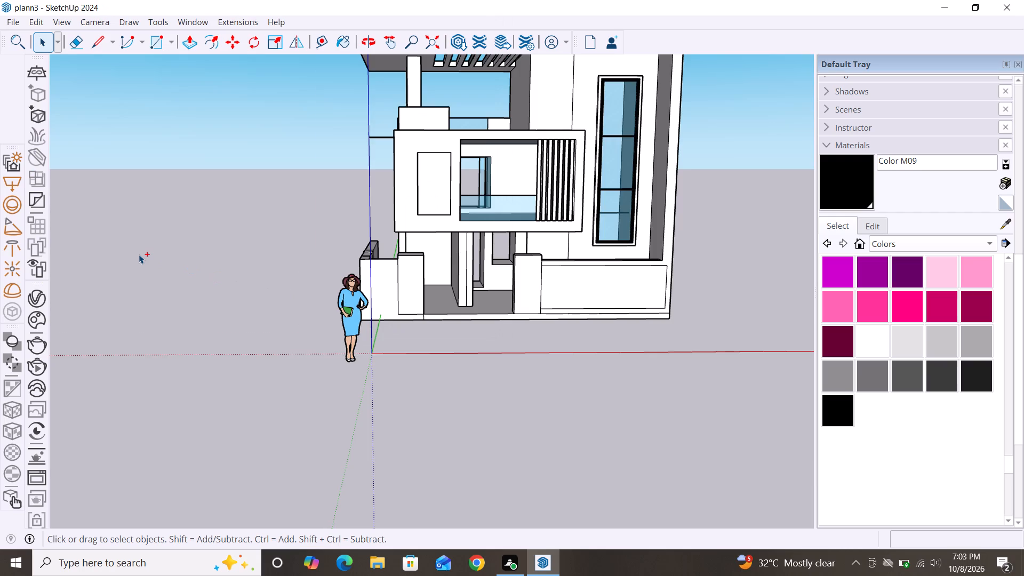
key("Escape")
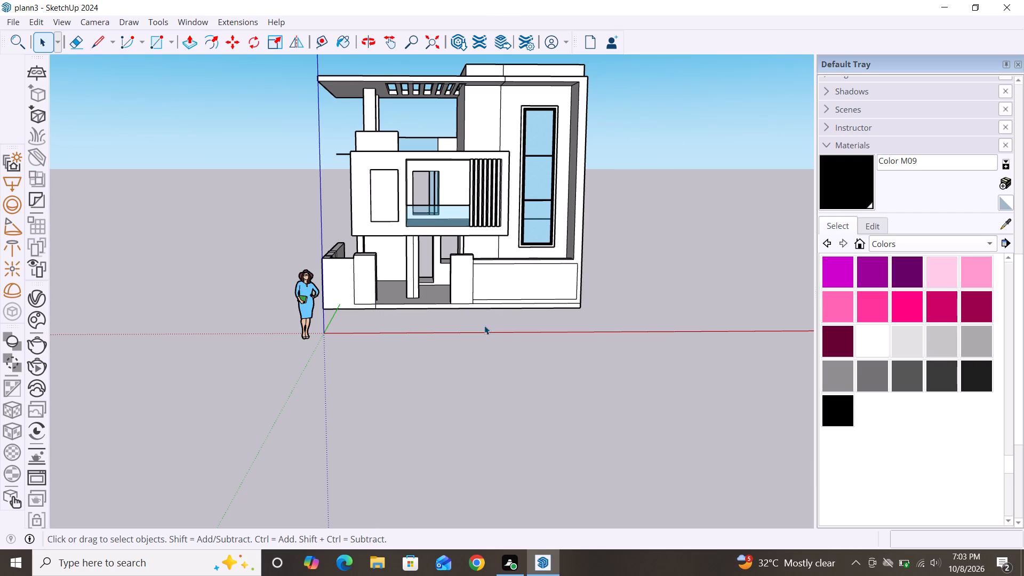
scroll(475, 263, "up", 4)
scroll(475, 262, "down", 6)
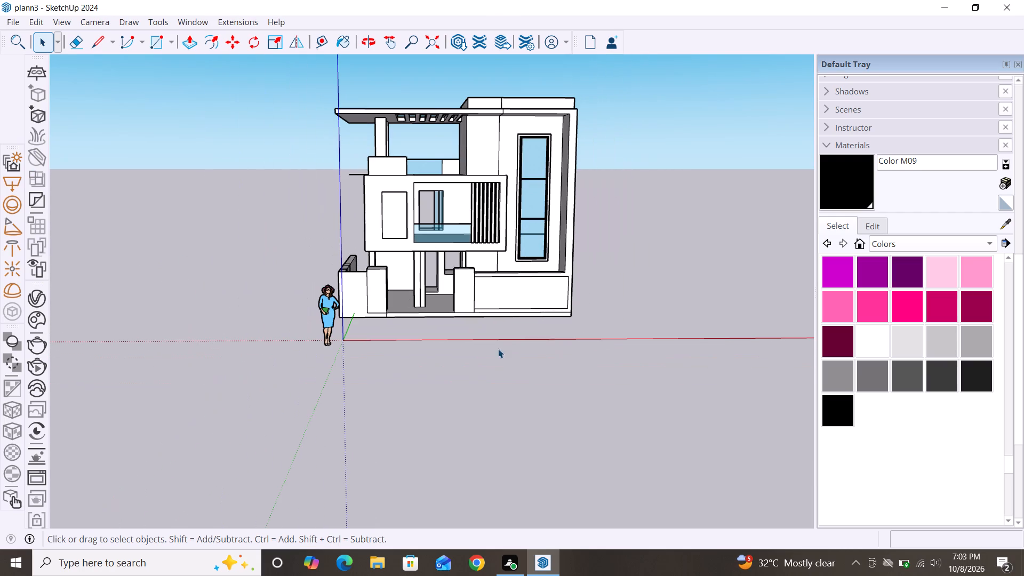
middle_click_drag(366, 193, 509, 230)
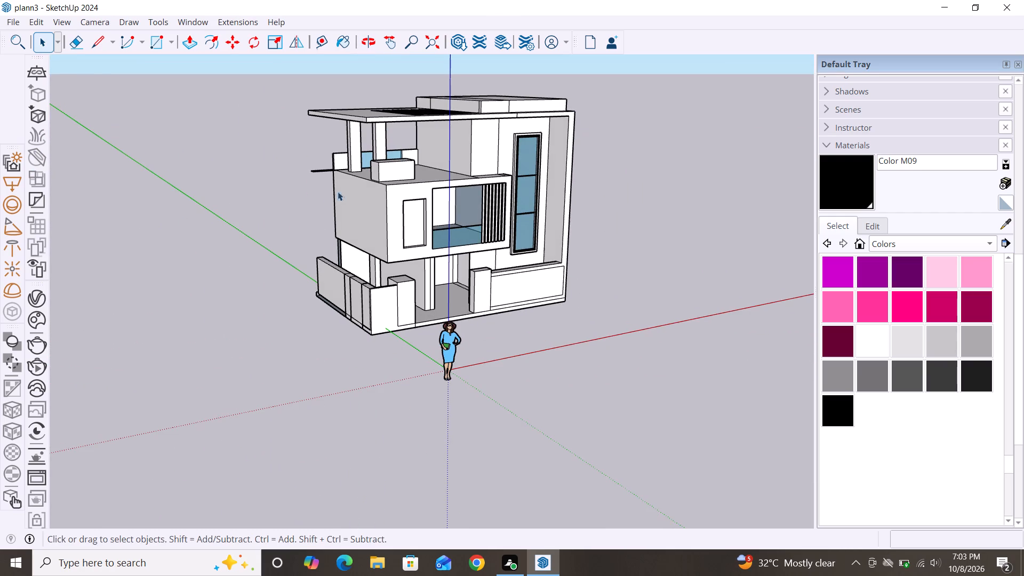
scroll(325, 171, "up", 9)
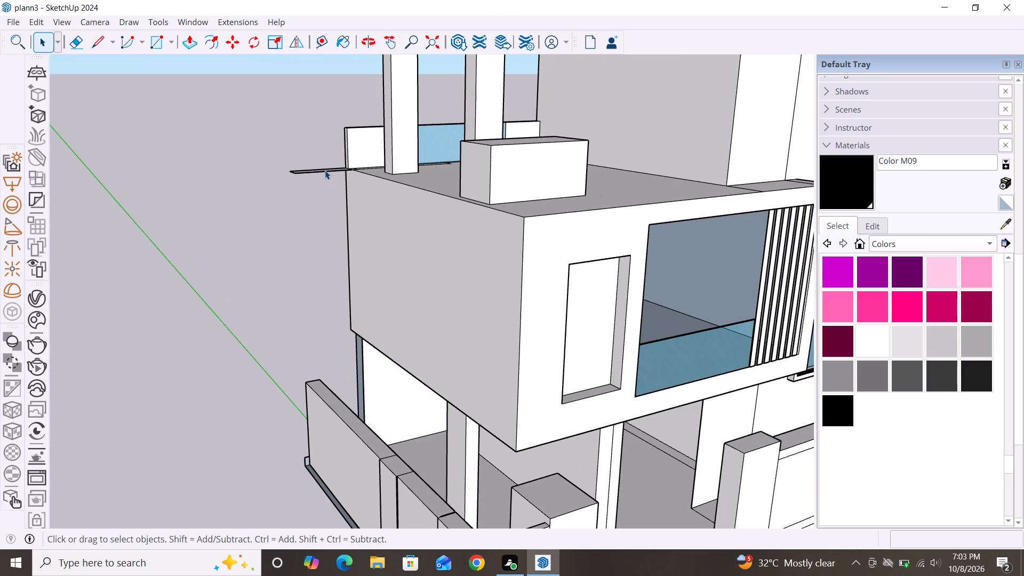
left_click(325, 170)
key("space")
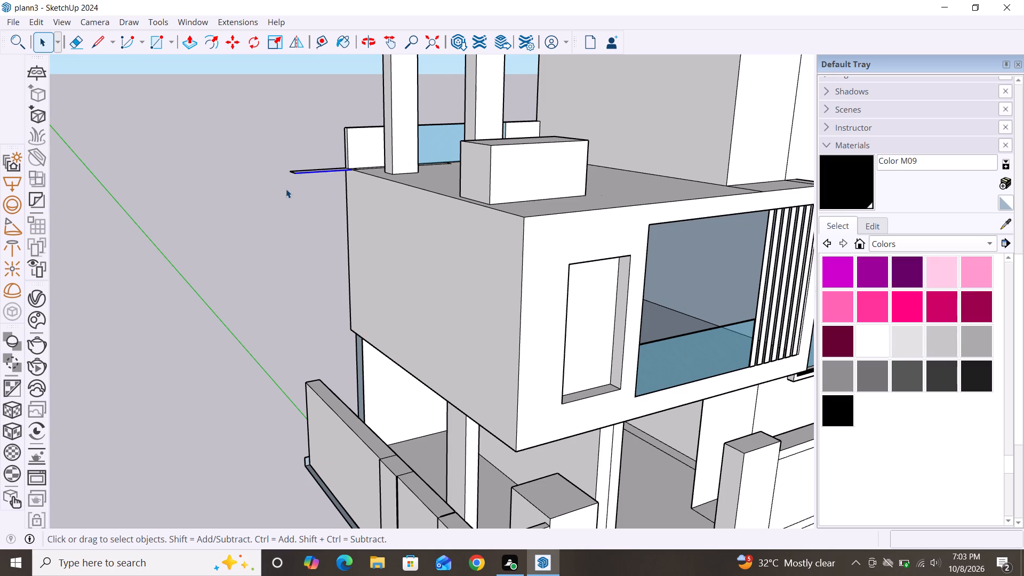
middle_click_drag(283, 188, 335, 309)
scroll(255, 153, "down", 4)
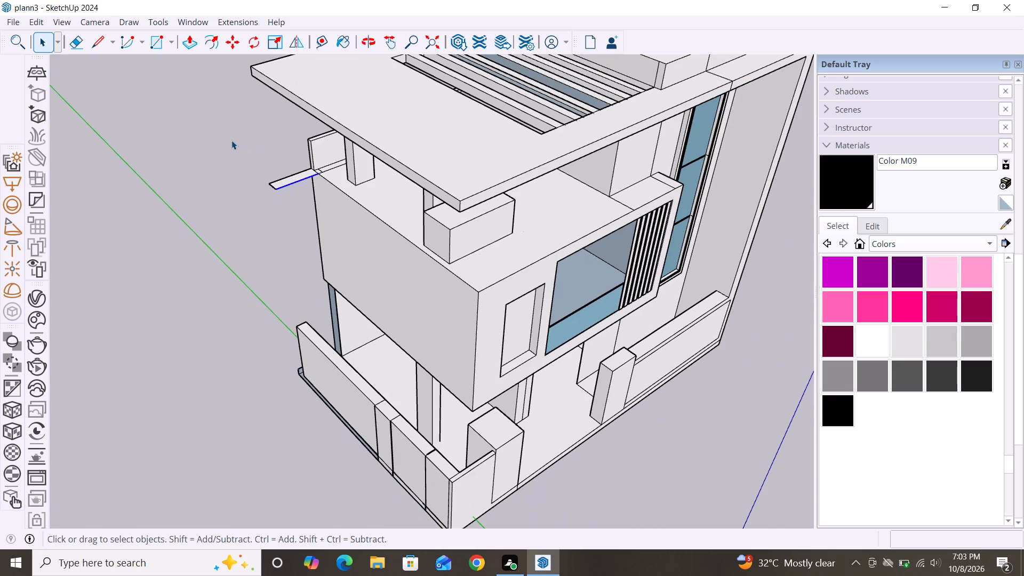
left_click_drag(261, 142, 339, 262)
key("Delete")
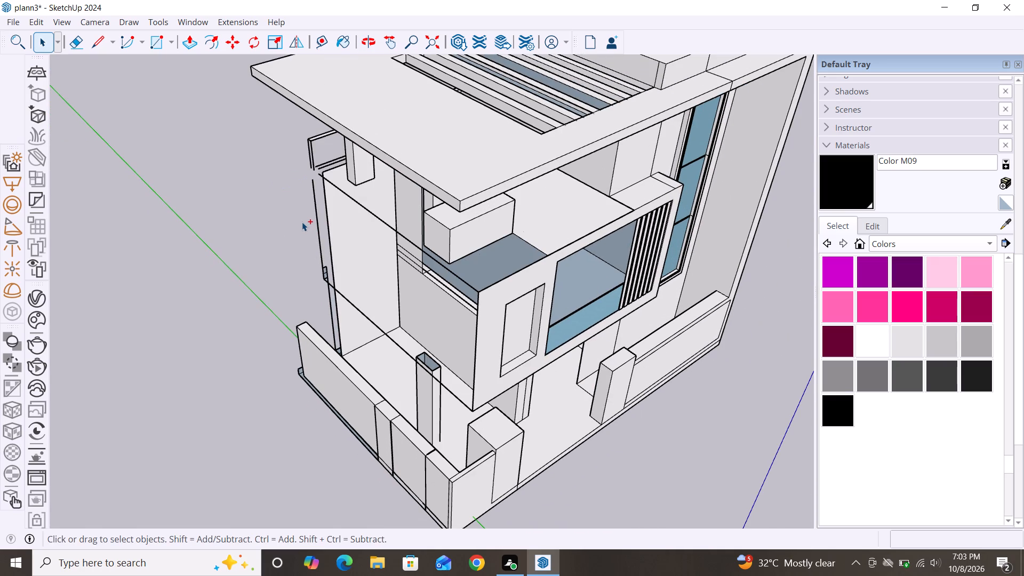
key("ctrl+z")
Delete the projecting flat strip at the upper storey's rear corner, keeping the adjoining wall out of the selection.
left_click_drag(304, 205, 246, 134)
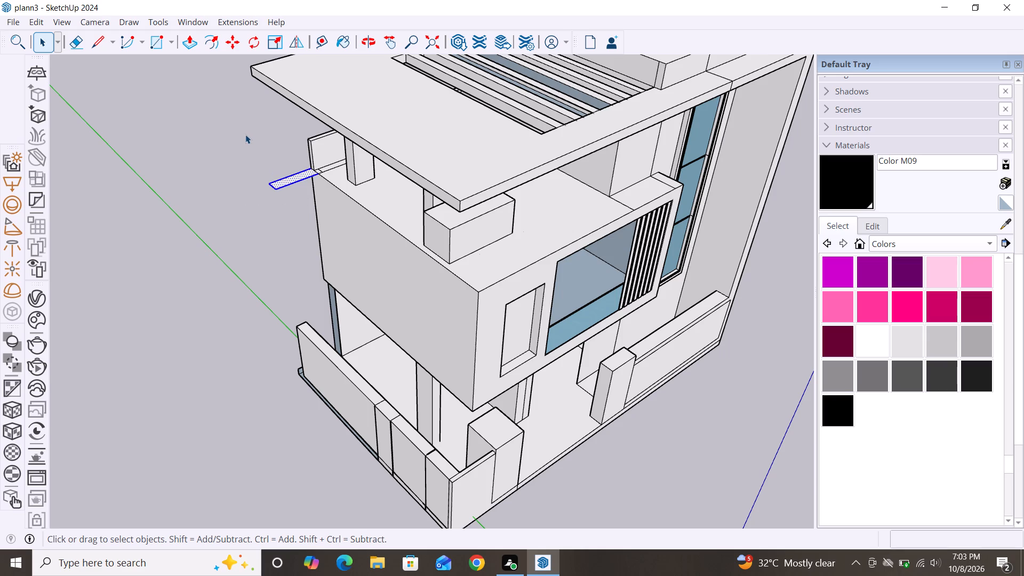
key("Delete")
Examine the whole house from above and from the front.
scroll(226, 139, "down", 11)
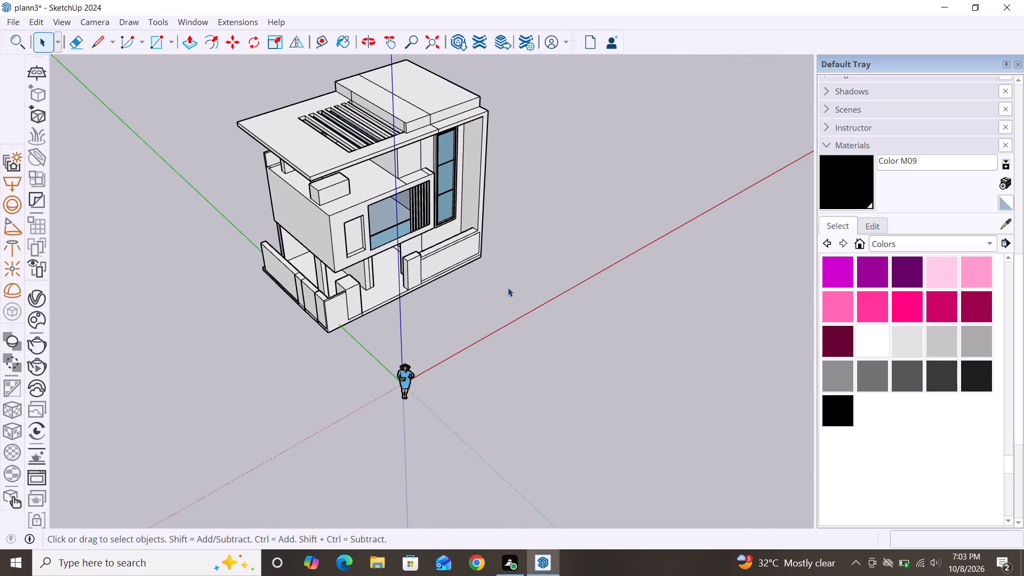
middle_click_drag(536, 325, 332, 250)
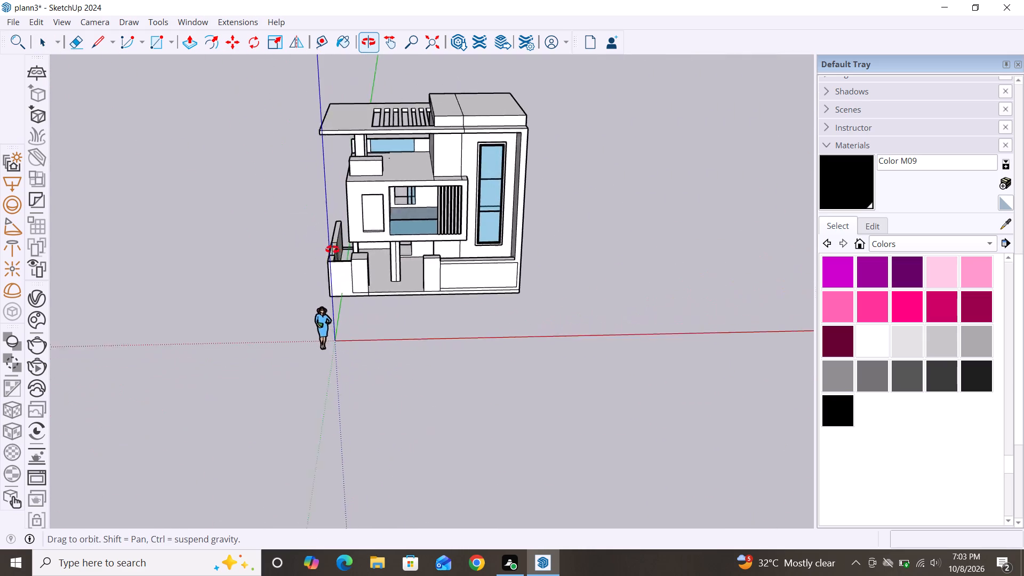
middle_click_drag(332, 250, 324, 247)
scroll(427, 104, "down", 2)
middle_click_drag(467, 279, 478, 191)
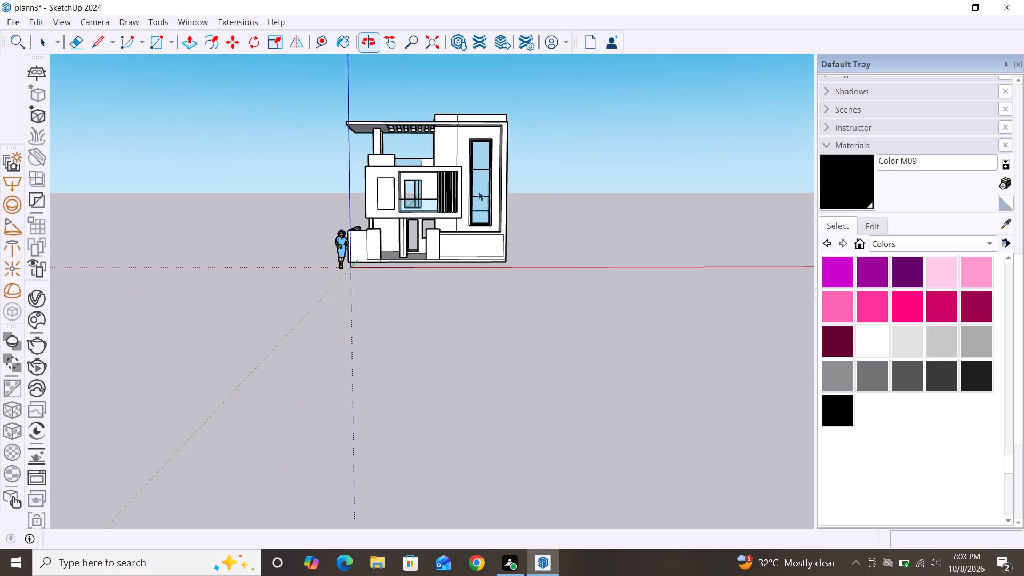
scroll(478, 191, "up", 9)
scroll(478, 191, "down", 4)
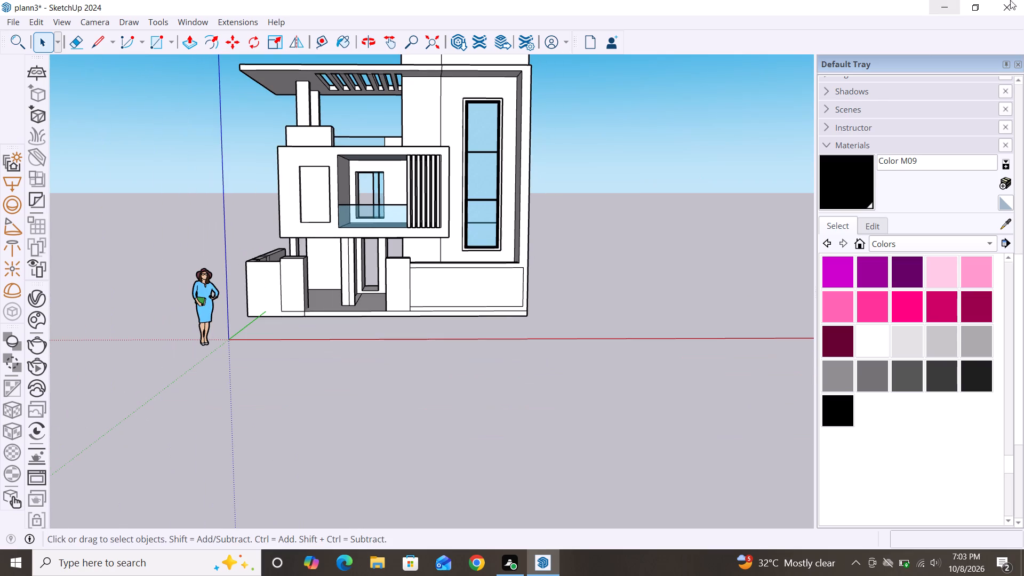
Close the plann3 model.
left_click(1013, 10)
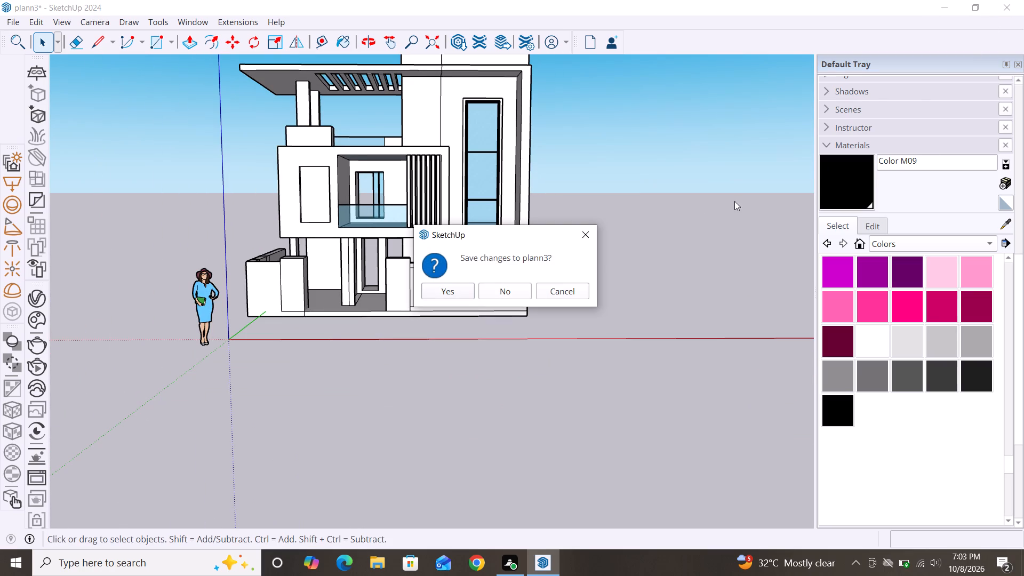